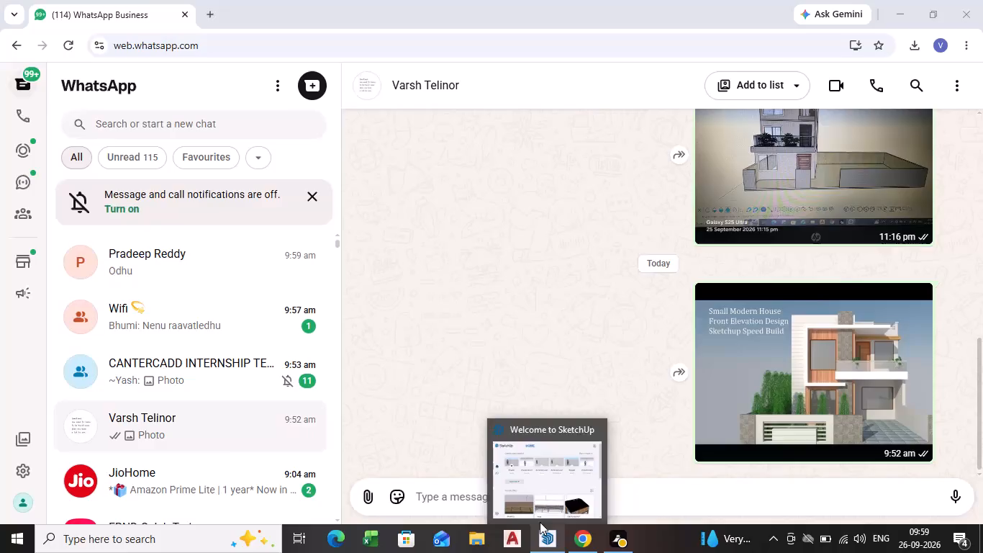
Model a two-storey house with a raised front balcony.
Switch to the SketchUp welcome window.
{"action": "left_click", "coordinate": [538, 482]}
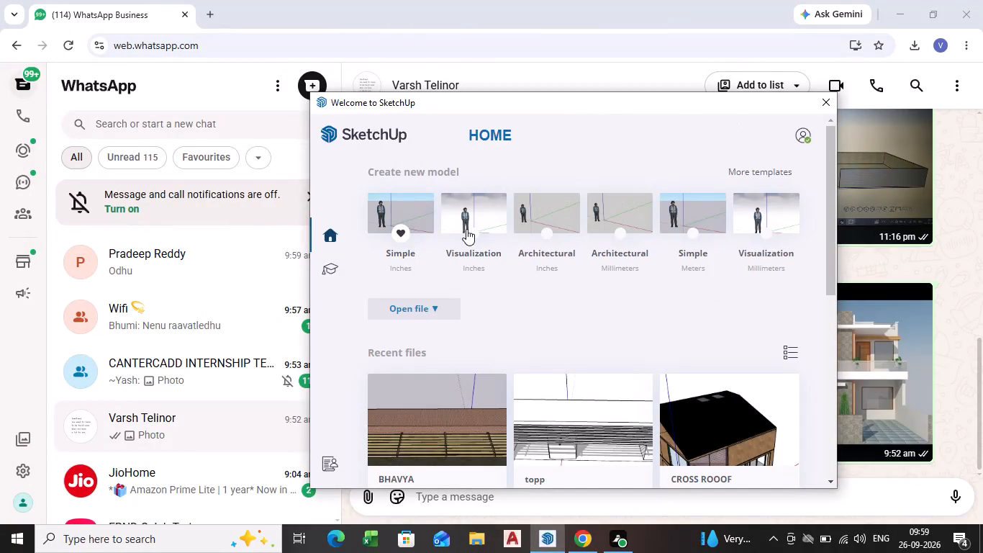
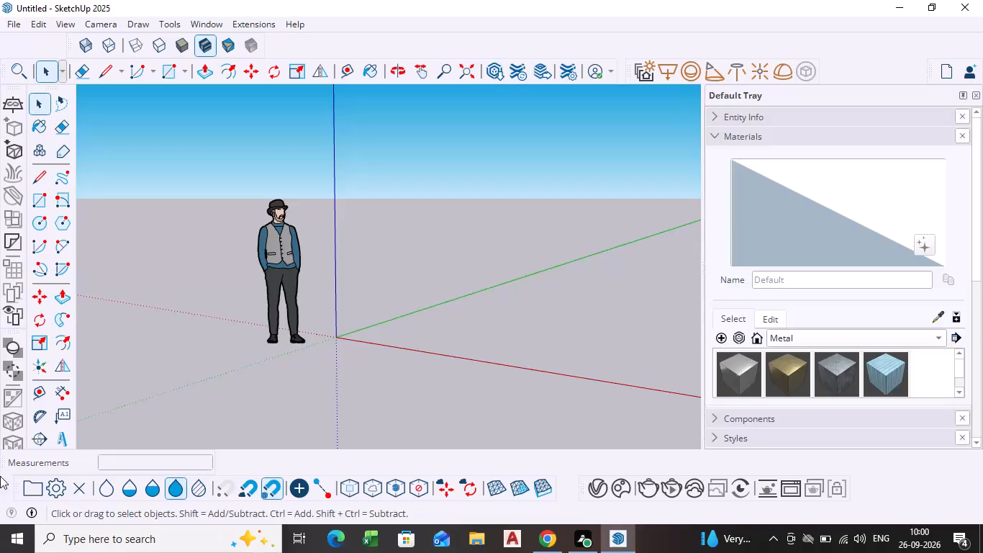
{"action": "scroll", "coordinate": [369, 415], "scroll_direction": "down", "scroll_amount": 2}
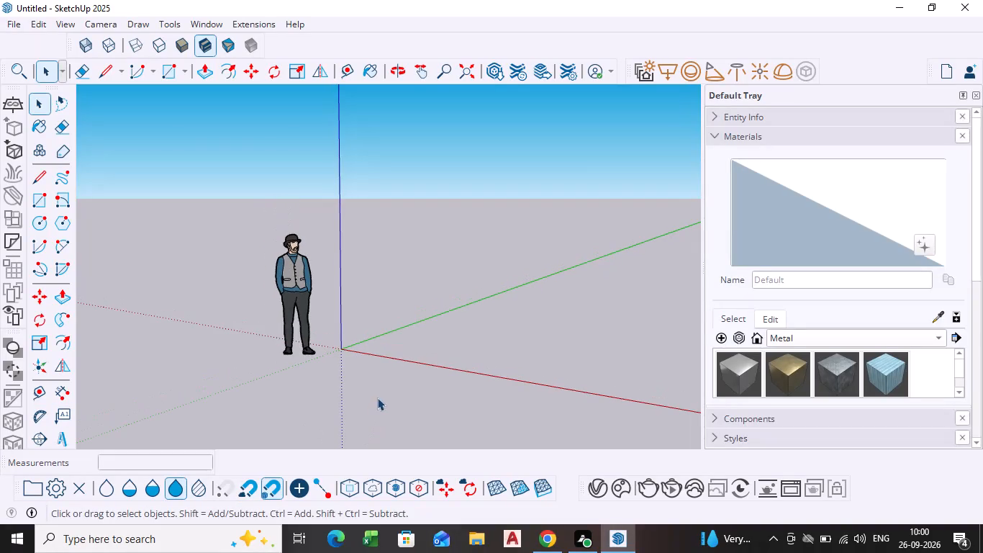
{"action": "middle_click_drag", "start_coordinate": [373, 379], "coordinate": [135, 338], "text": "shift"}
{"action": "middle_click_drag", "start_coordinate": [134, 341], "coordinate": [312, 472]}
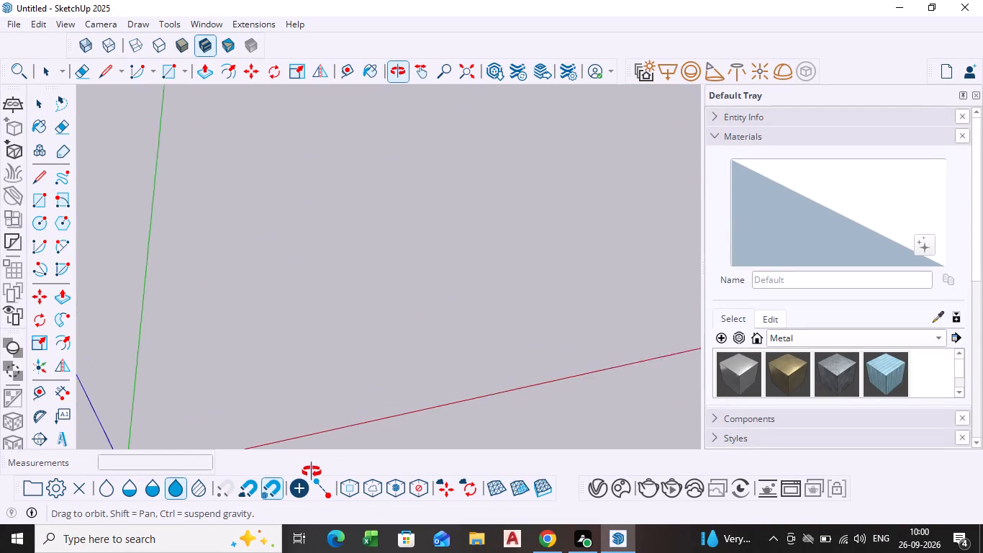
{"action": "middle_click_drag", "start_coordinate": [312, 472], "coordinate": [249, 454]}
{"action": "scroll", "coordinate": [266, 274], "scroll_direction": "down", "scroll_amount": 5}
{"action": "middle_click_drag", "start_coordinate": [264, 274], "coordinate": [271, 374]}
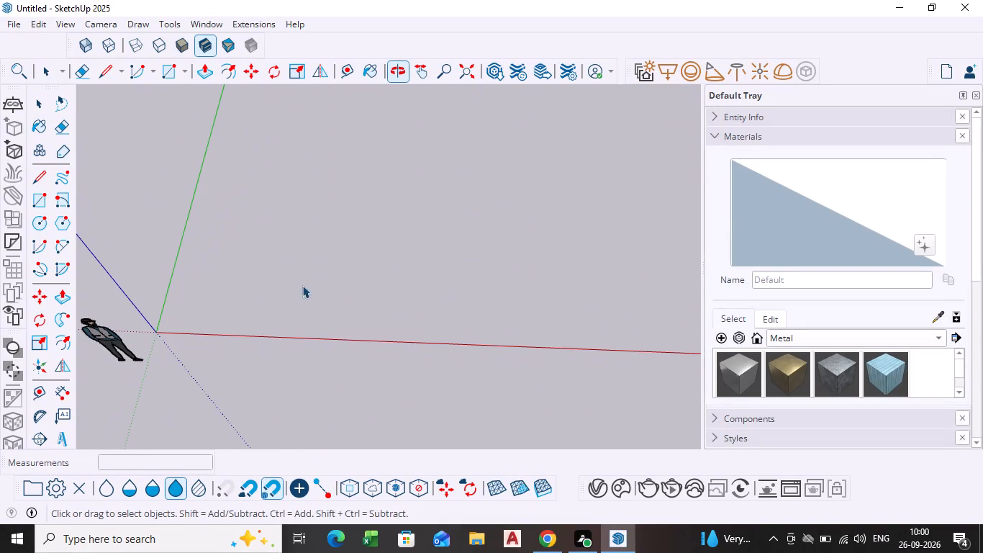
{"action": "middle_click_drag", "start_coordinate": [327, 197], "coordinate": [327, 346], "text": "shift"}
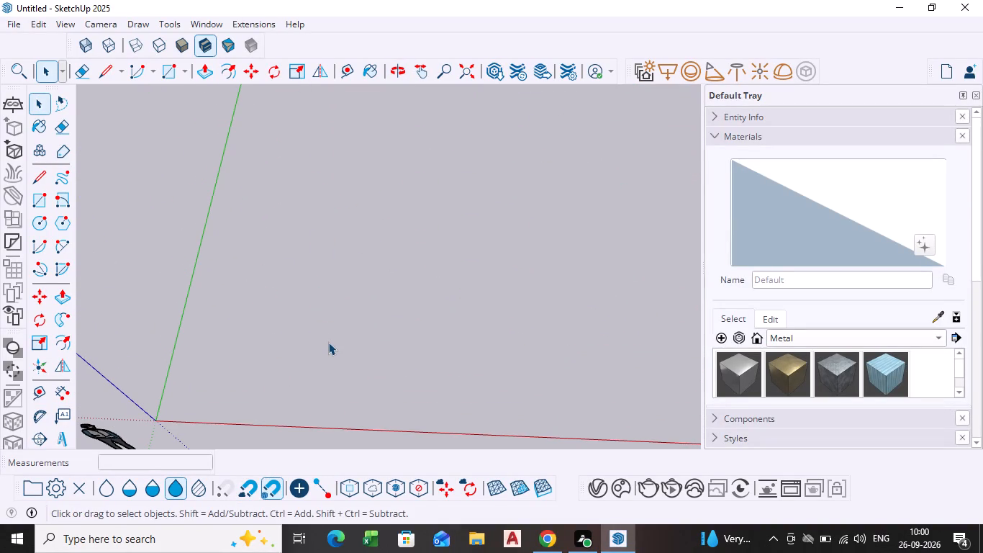
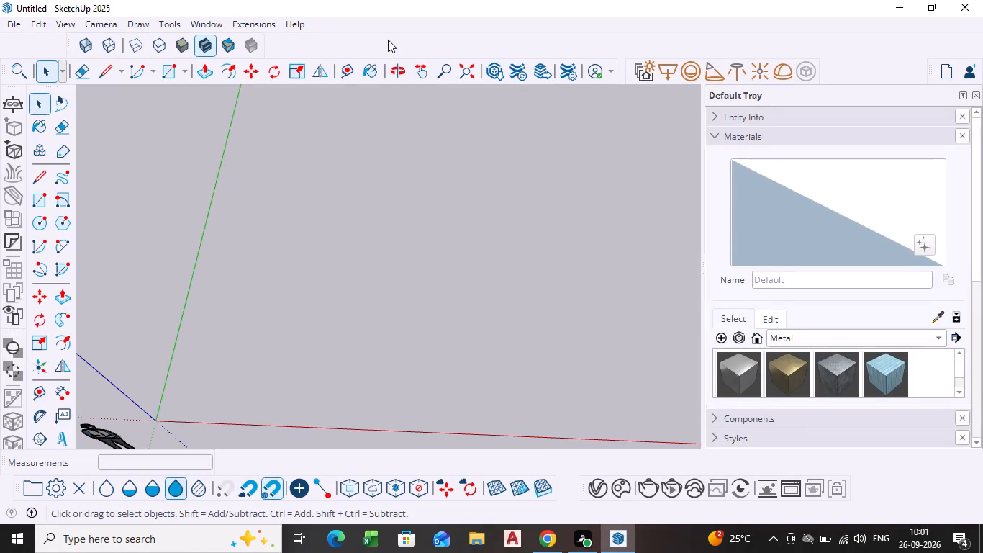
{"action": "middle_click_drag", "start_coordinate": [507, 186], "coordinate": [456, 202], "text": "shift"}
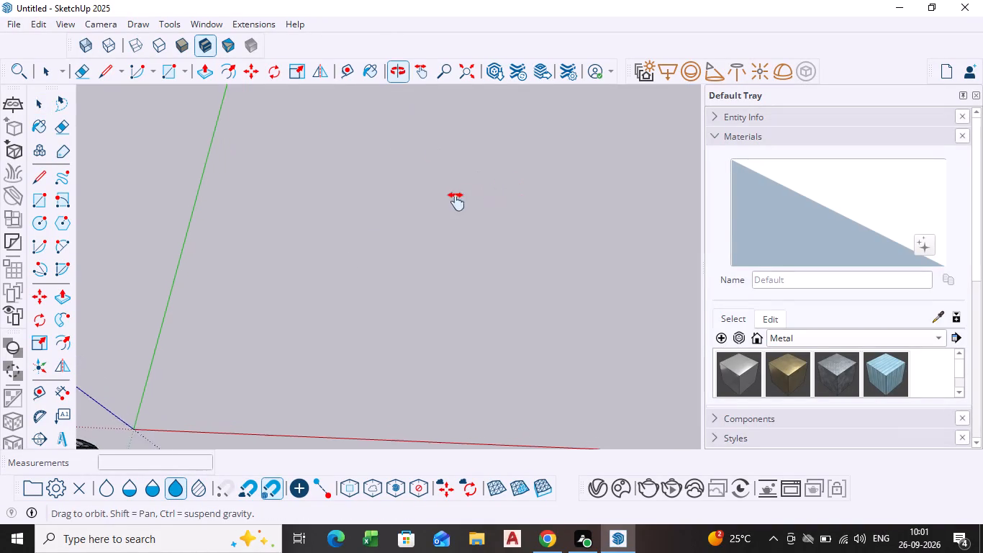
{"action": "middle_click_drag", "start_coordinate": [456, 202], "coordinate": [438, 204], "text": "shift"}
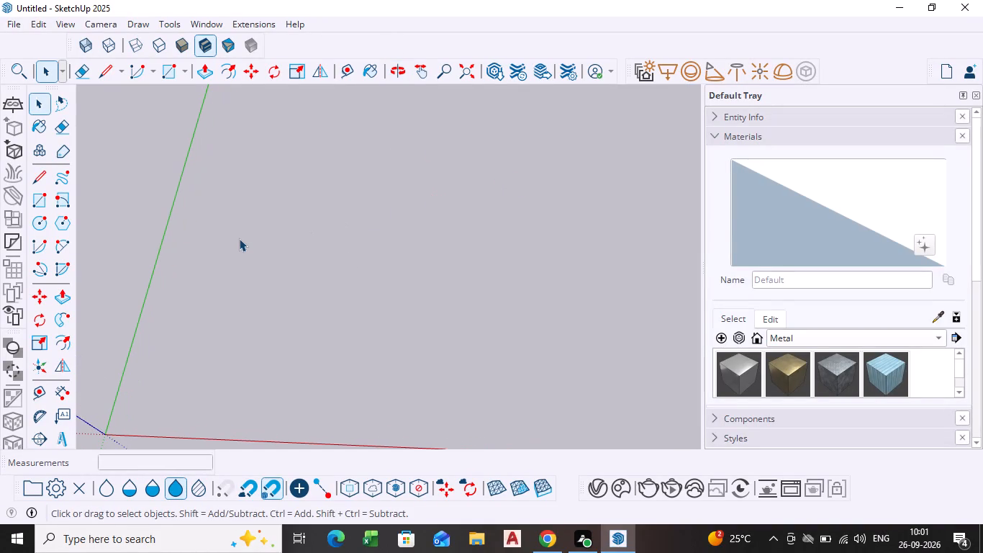
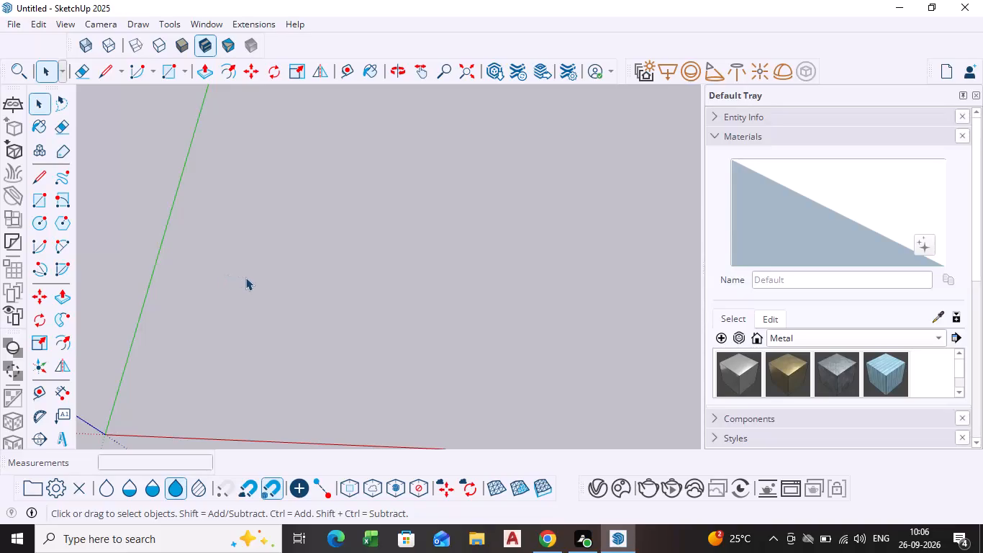
Draw a rectangle about 10' 10" by 8' 7" on the ground plane as the base footprint.
{"action": "middle_click_drag", "start_coordinate": [243, 276], "coordinate": [219, 291], "text": "shift"}
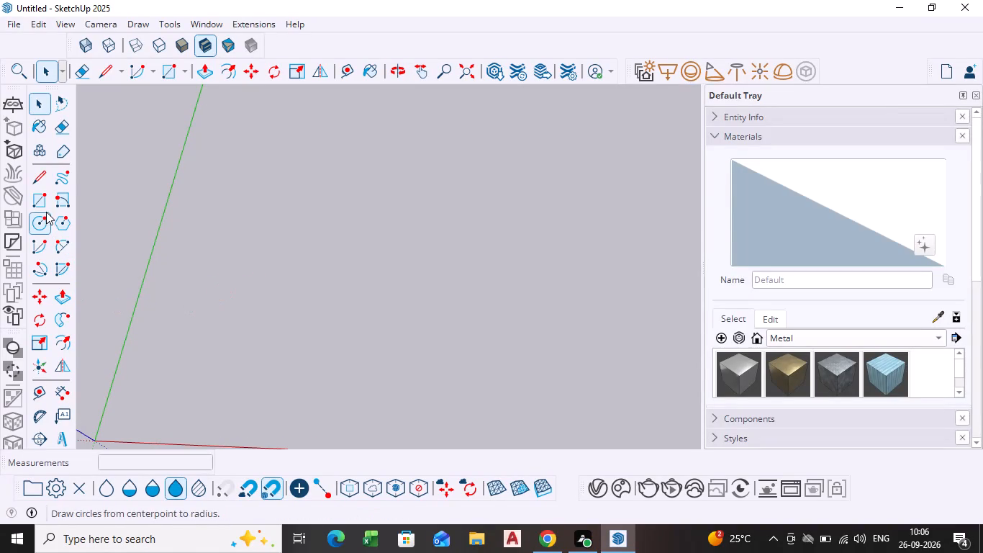
{"action": "left_click", "coordinate": [36, 207]}
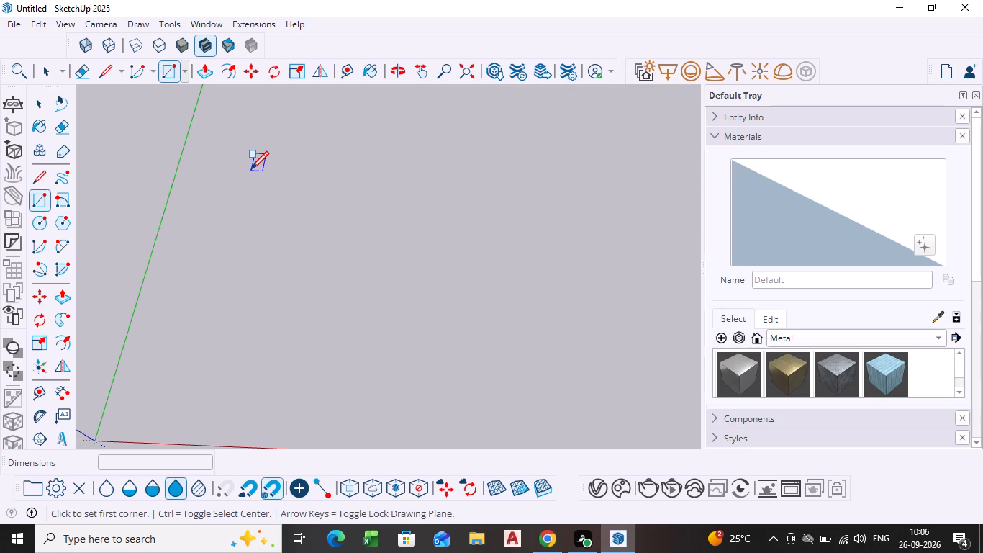
{"action": "left_click", "coordinate": [251, 171]}
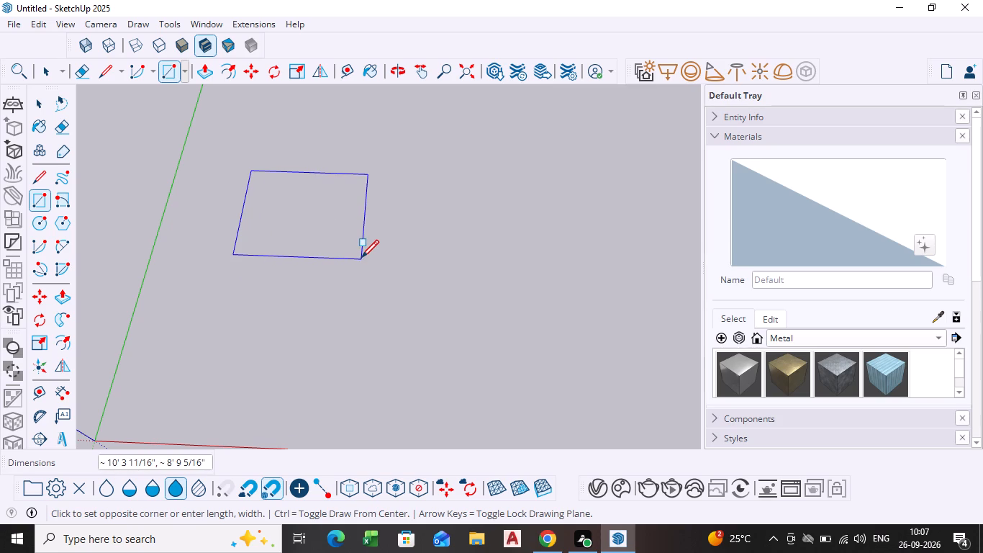
{"action": "left_click", "coordinate": [368, 258]}
{"action": "key", "text": "space"}
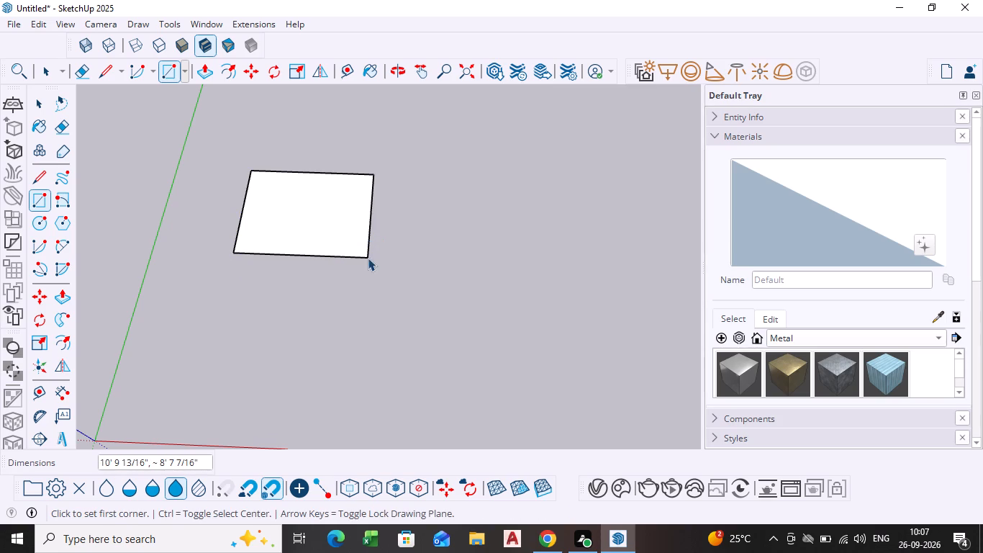
Push/Pull the base rectangle up 4" to form a thin floor slab.
{"action": "left_click", "coordinate": [316, 234]}
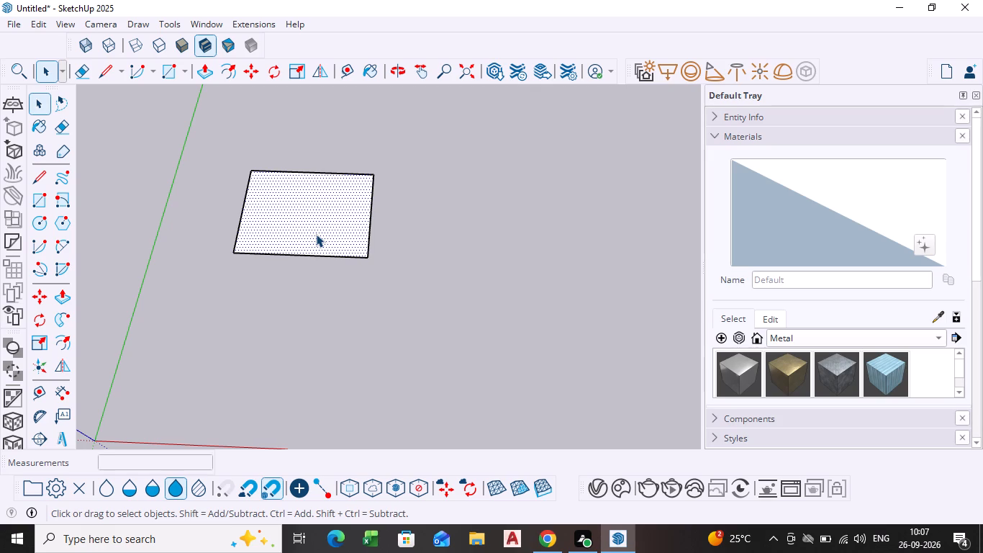
{"action": "key", "text": "p"}
{"action": "left_click", "coordinate": [316, 234]}
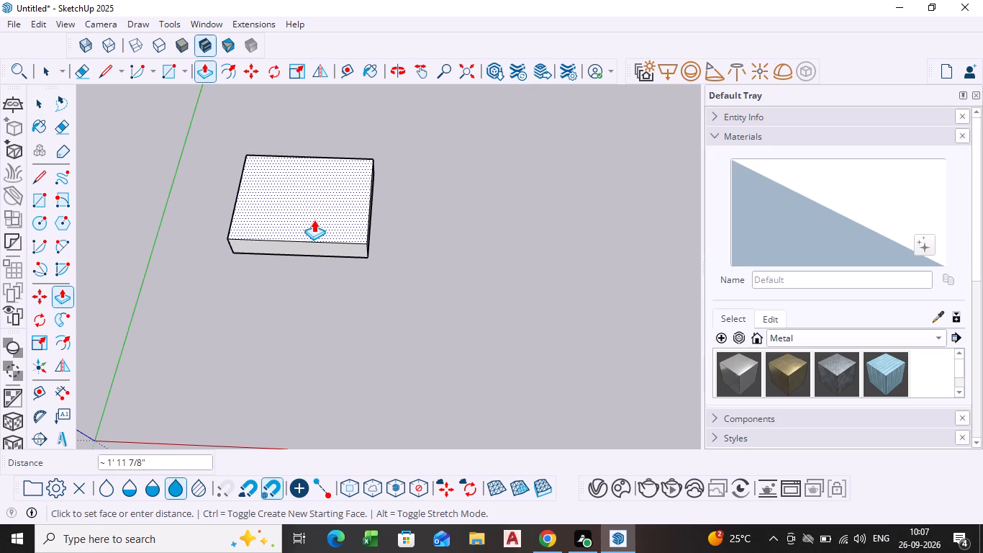
{"action": "key", "text": "4"}
{"action": "key", "text": "Return"}
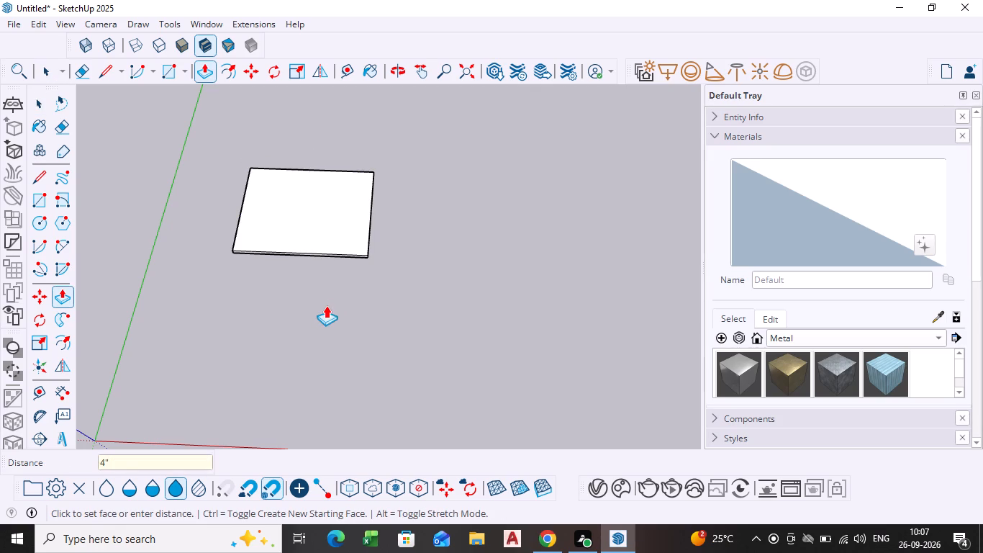
{"action": "key", "text": "space"}
Select all of the slab's connected geometry and make it a group.
{"action": "middle_click_drag", "start_coordinate": [326, 305], "coordinate": [366, 234]}
{"action": "triple_click", "coordinate": [336, 235]}
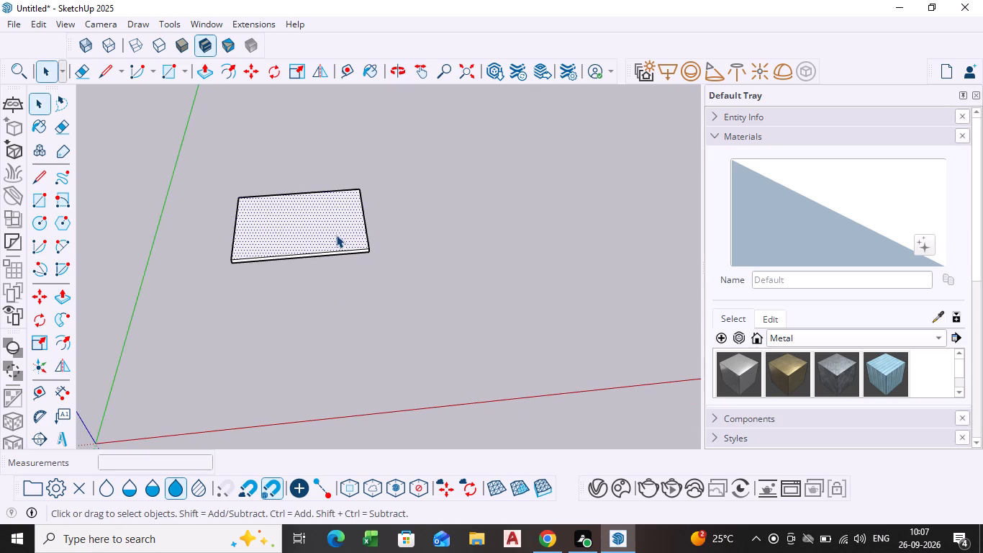
{"action": "left_click", "coordinate": [336, 235]}
{"action": "middle_click_drag", "start_coordinate": [318, 272], "coordinate": [333, 140]}
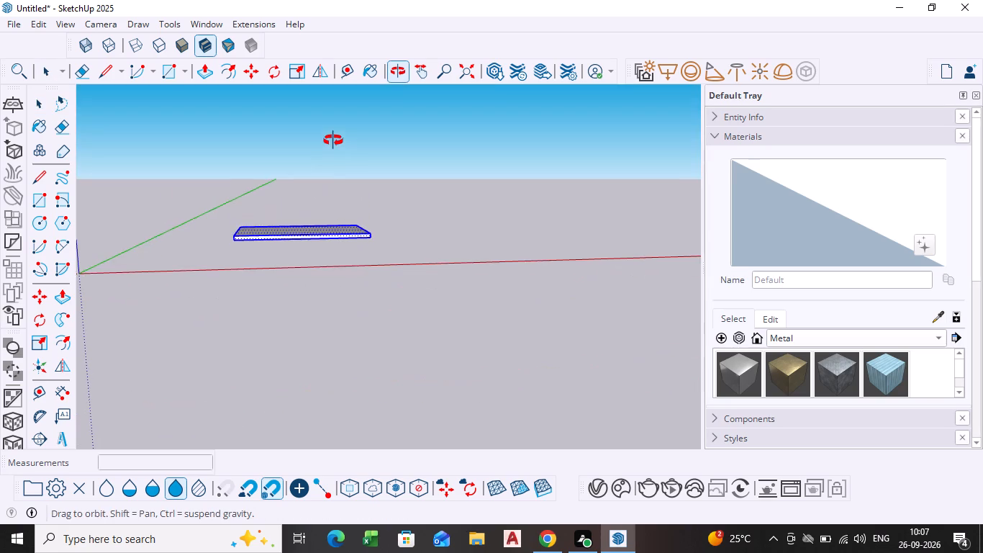
{"action": "middle_click_drag", "start_coordinate": [333, 140], "coordinate": [317, 124]}
{"action": "middle_click_drag", "start_coordinate": [224, 283], "coordinate": [230, 249]}
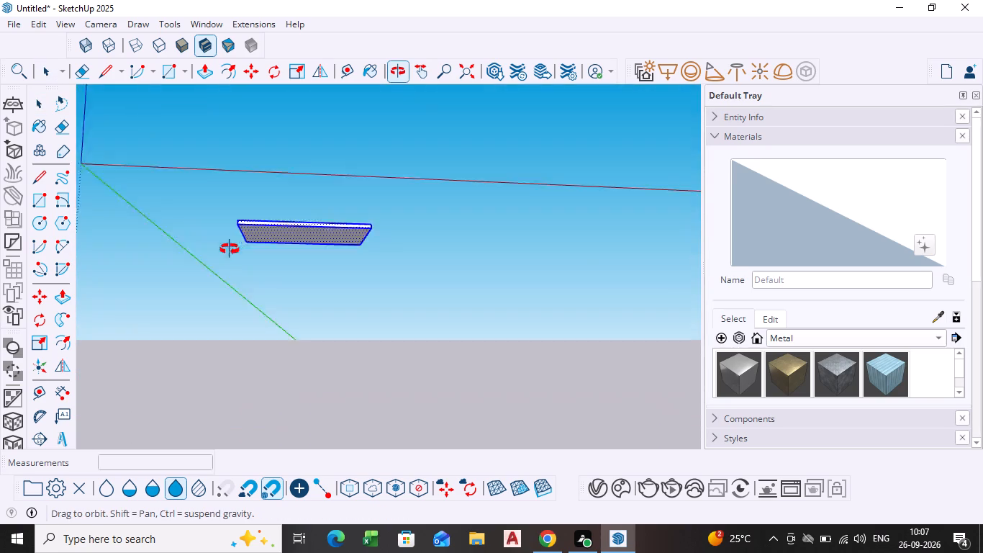
{"action": "middle_click_drag", "start_coordinate": [230, 249], "coordinate": [180, 541]}
{"action": "scroll", "coordinate": [239, 249], "scroll_direction": "up", "scroll_amount": 3}
{"action": "right_click", "coordinate": [249, 245]}
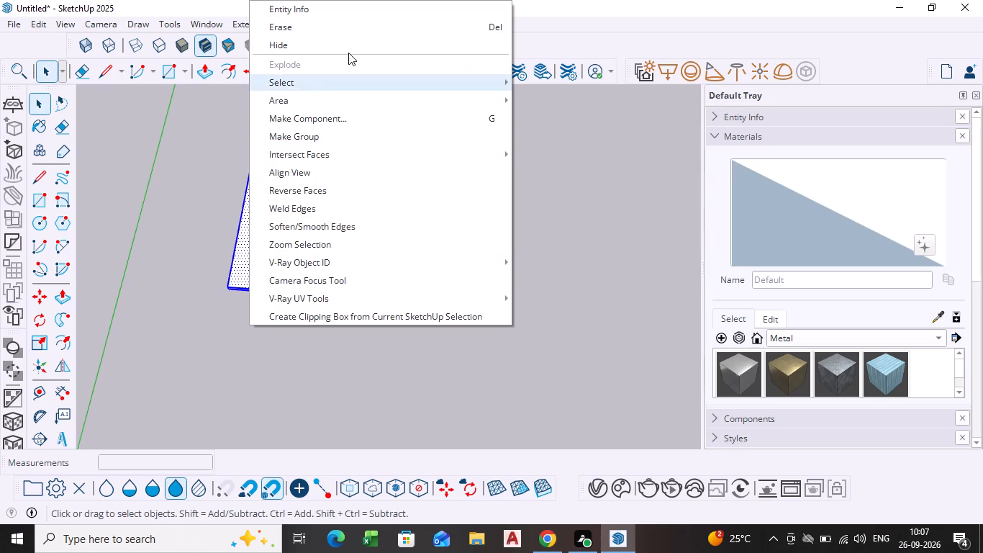
{"action": "left_click", "coordinate": [320, 132]}
{"action": "key", "text": "space"}
{"action": "left_click", "coordinate": [484, 245]}
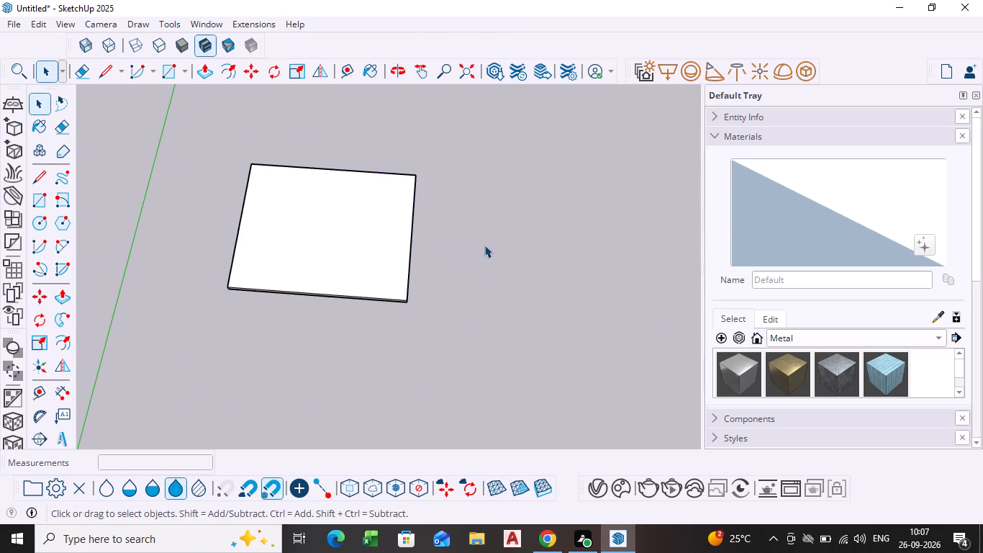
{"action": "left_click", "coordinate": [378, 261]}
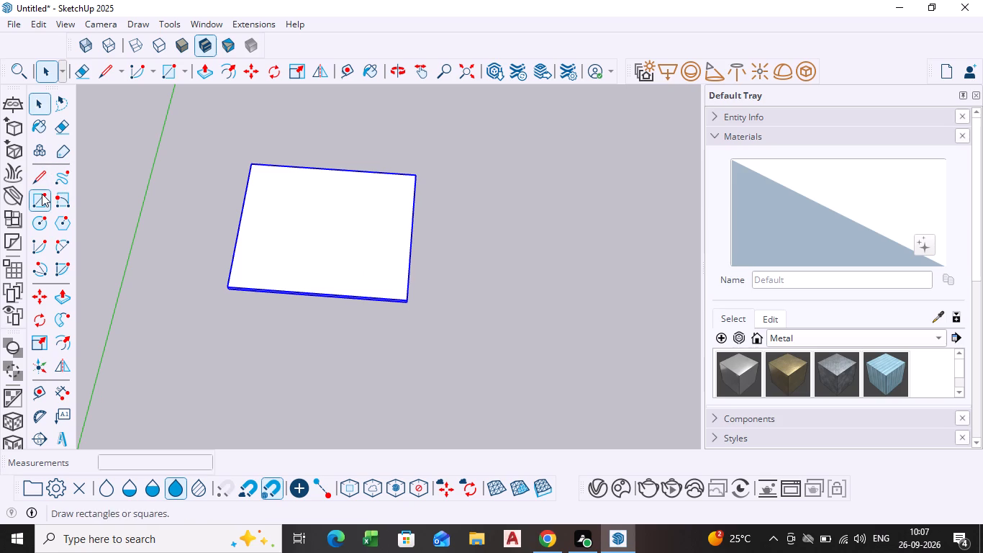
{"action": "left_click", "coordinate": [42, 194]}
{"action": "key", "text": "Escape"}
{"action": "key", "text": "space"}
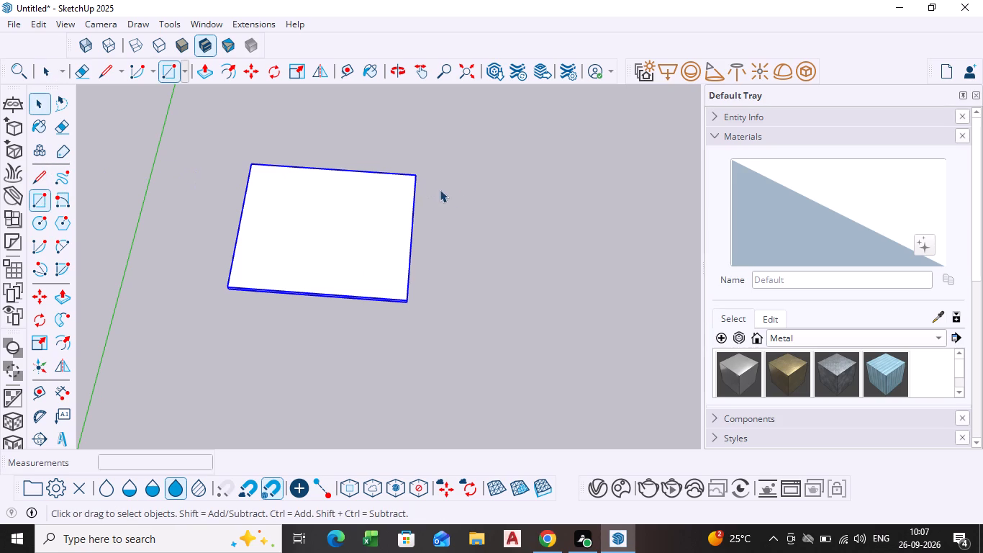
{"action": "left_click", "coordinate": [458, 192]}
Draw a rectangle over the slab's top from corner to opposite corner, covering the full footprint.
{"action": "left_click", "coordinate": [41, 198]}
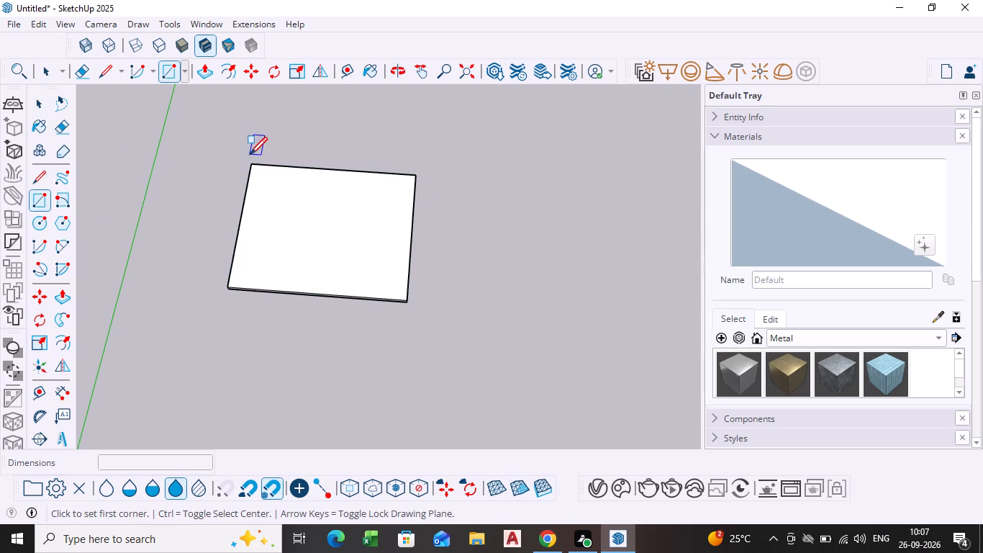
{"action": "left_click", "coordinate": [250, 164]}
{"action": "left_click", "coordinate": [407, 298]}
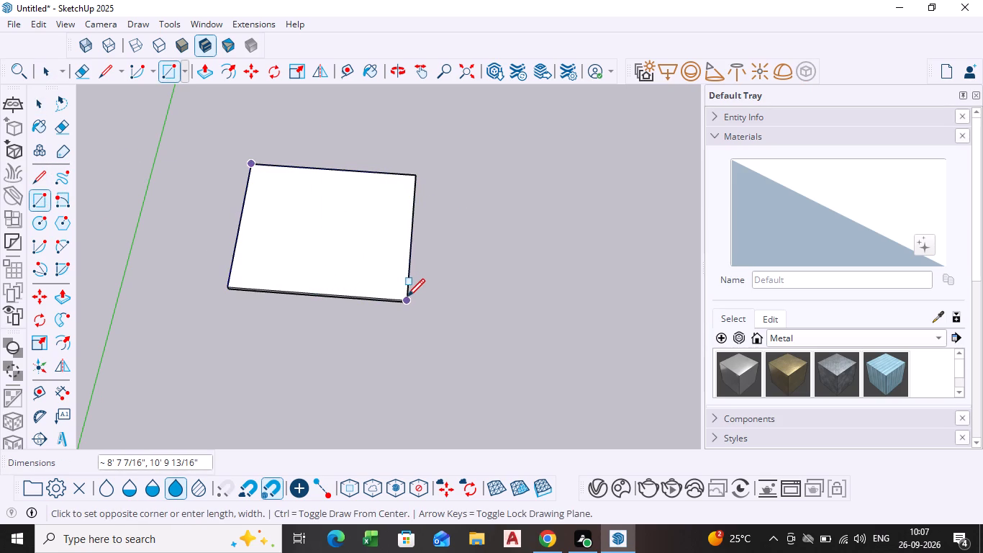
{"action": "key", "text": "space"}
Push/Pull the rectangle on top of the slab up 10' to form the house block.
{"action": "left_click", "coordinate": [390, 257]}
{"action": "key", "text": "p"}
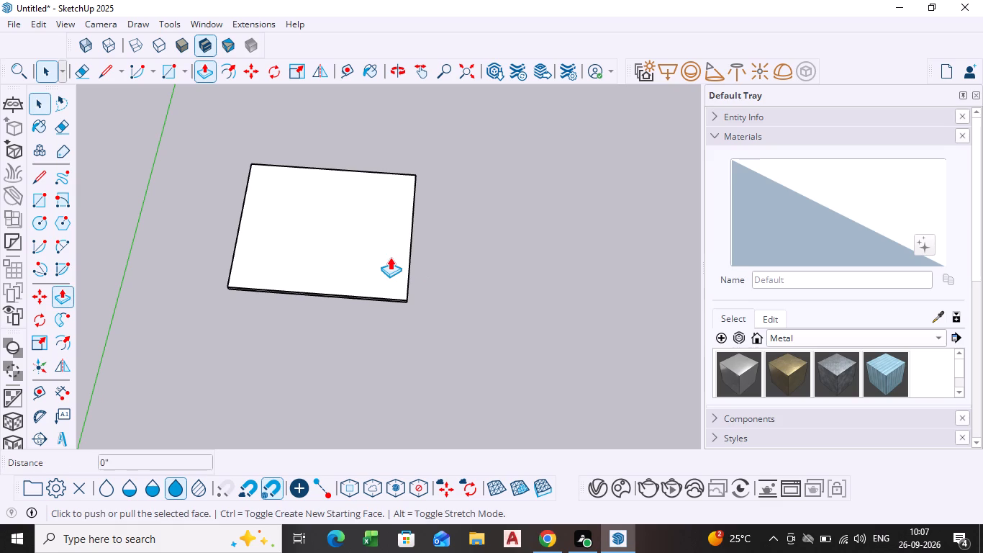
{"action": "left_click", "coordinate": [390, 257]}
{"action": "type", "text": "10'"}
{"action": "key", "text": "Return"}
{"action": "scroll", "coordinate": [398, 345], "scroll_direction": "down", "scroll_amount": 4}
{"action": "middle_click_drag", "start_coordinate": [381, 341], "coordinate": [376, 338]}
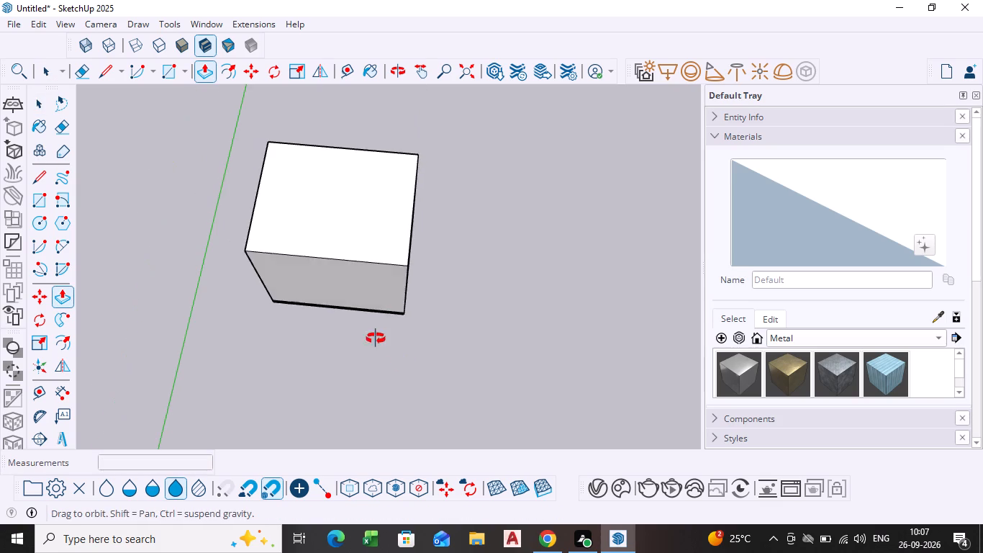
{"action": "middle_click_drag", "start_coordinate": [376, 338], "coordinate": [403, 247]}
{"action": "key", "text": "Escape"}
{"action": "key", "text": "space"}
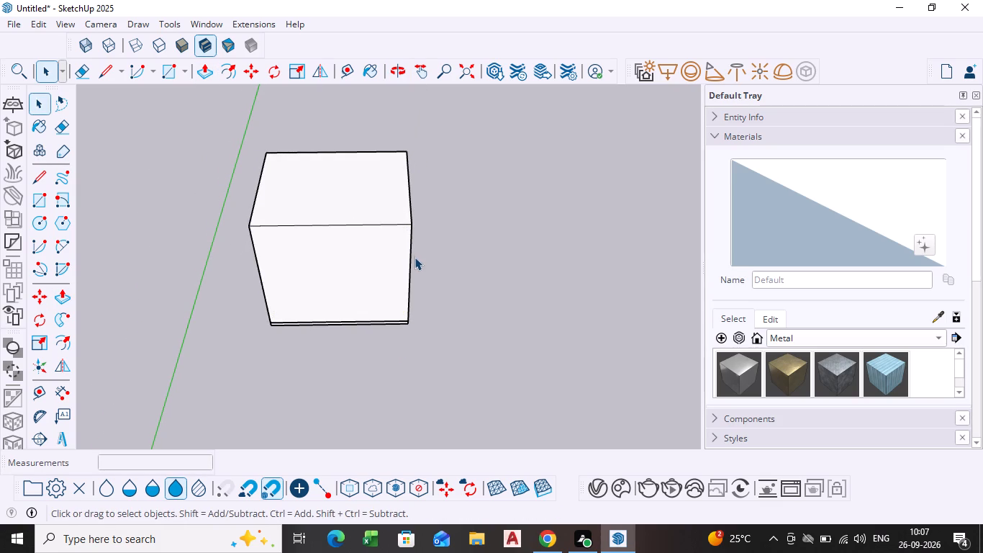
Draw a door rectangle about 4' 3" wide by 7' 9" high on the block's front face, rising from its bottom edge.
{"action": "scroll", "coordinate": [417, 259], "scroll_direction": "down", "scroll_amount": 1}
{"action": "middle_click_drag", "start_coordinate": [415, 261], "coordinate": [430, 342], "text": "shift"}
{"action": "scroll", "coordinate": [398, 359], "scroll_direction": "up", "scroll_amount": 1}
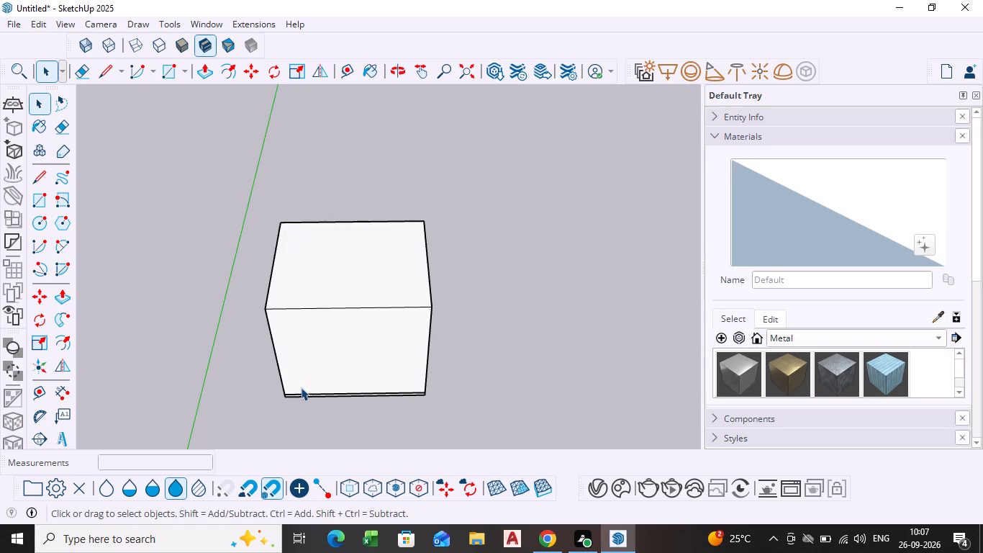
{"action": "middle_click_drag", "start_coordinate": [291, 389], "coordinate": [289, 345]}
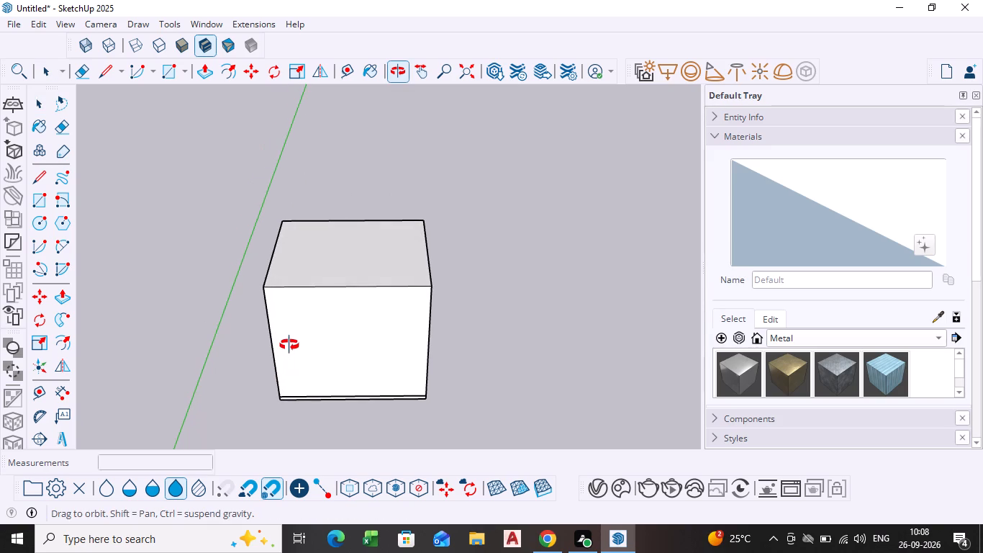
{"action": "middle_click_drag", "start_coordinate": [289, 345], "coordinate": [300, 264]}
{"action": "scroll", "coordinate": [310, 297], "scroll_direction": "up", "scroll_amount": 2}
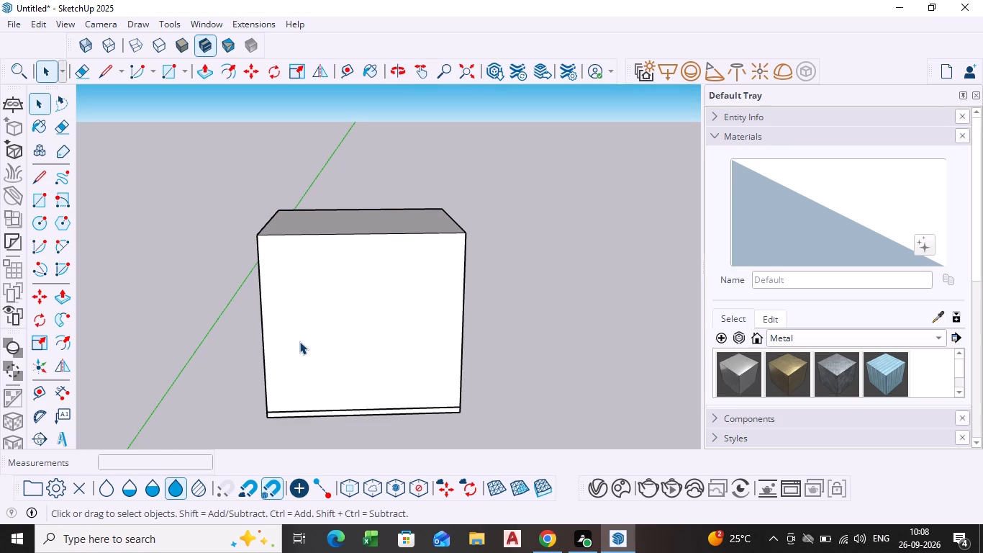
{"action": "middle_click_drag", "start_coordinate": [299, 345], "coordinate": [299, 332]}
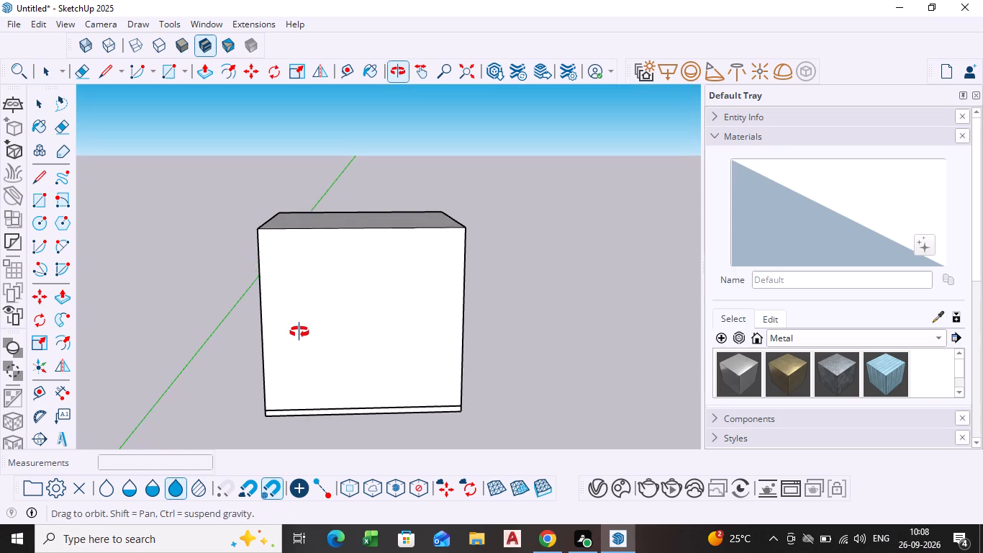
{"action": "middle_click_drag", "start_coordinate": [299, 332], "coordinate": [298, 327]}
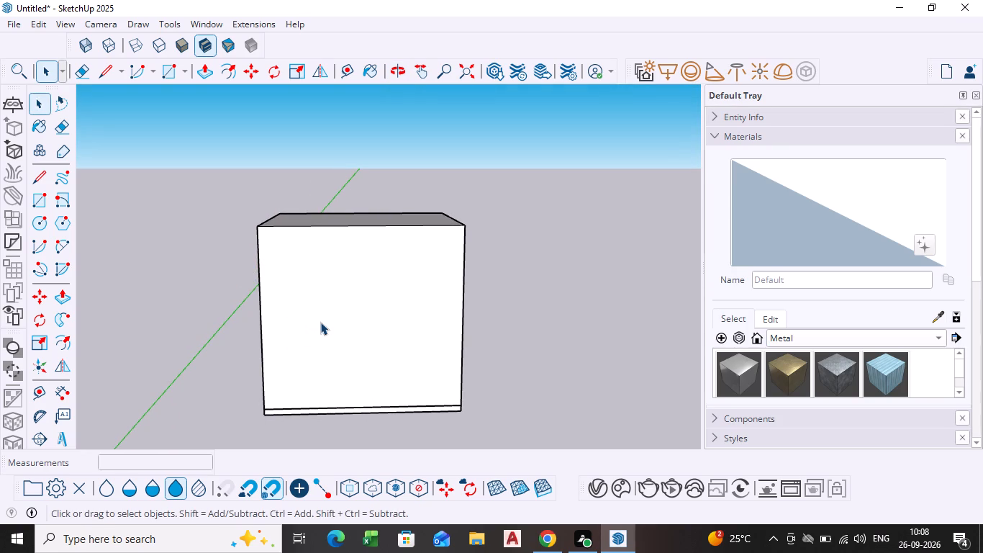
{"action": "scroll", "coordinate": [323, 348], "scroll_direction": "up", "scroll_amount": 1}
{"action": "scroll", "coordinate": [323, 348], "scroll_direction": "down", "scroll_amount": 1}
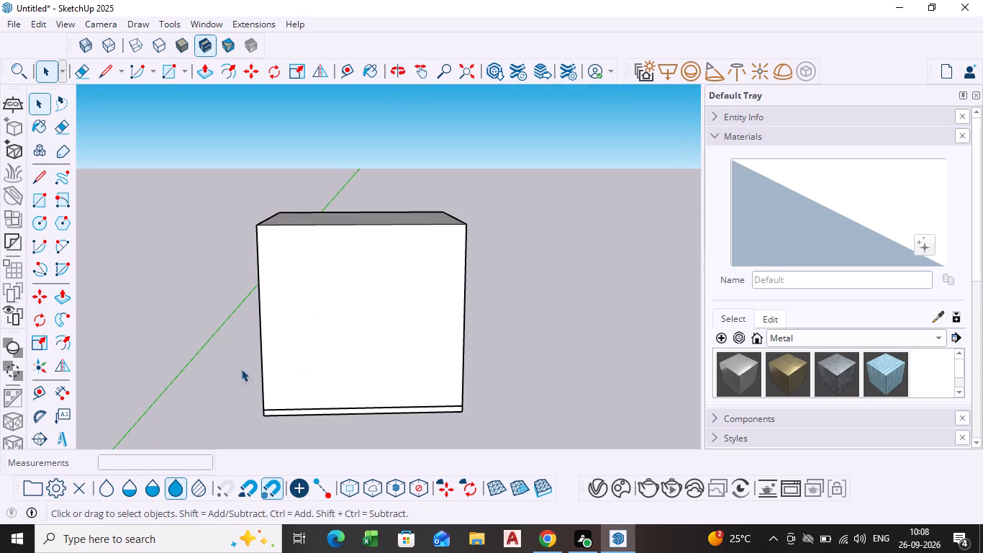
{"action": "left_click", "coordinate": [46, 207]}
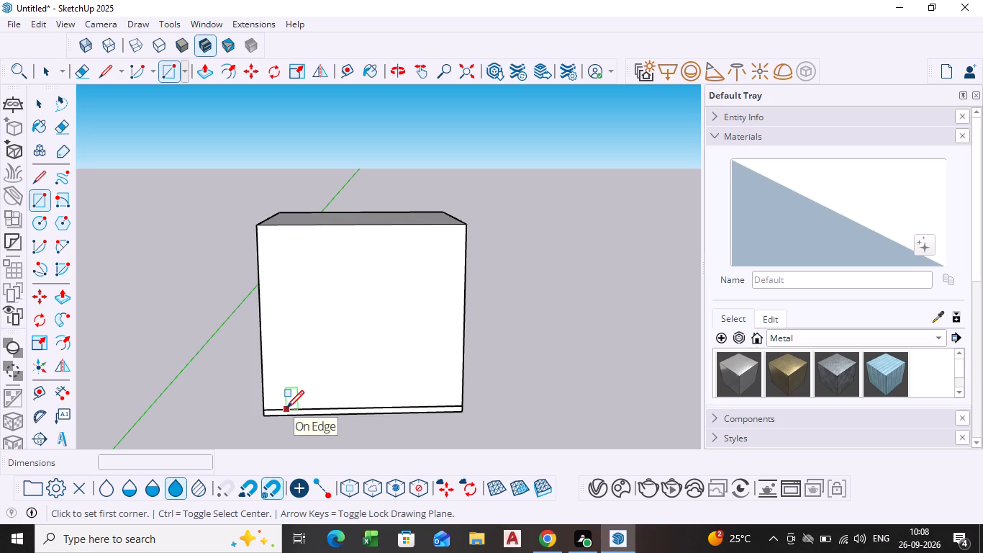
{"action": "left_click", "coordinate": [286, 410]}
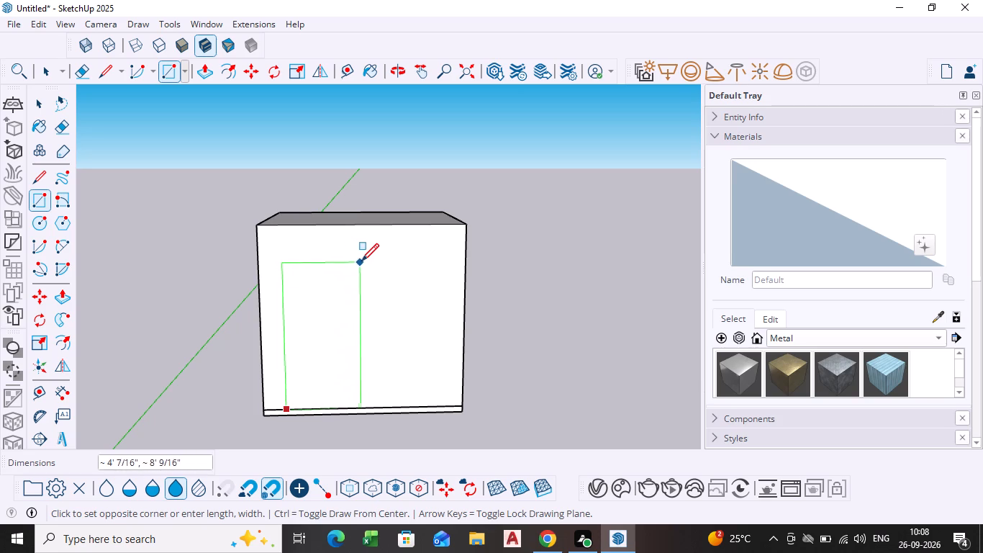
{"action": "key", "text": "Escape"}
{"action": "key", "text": "grave"}
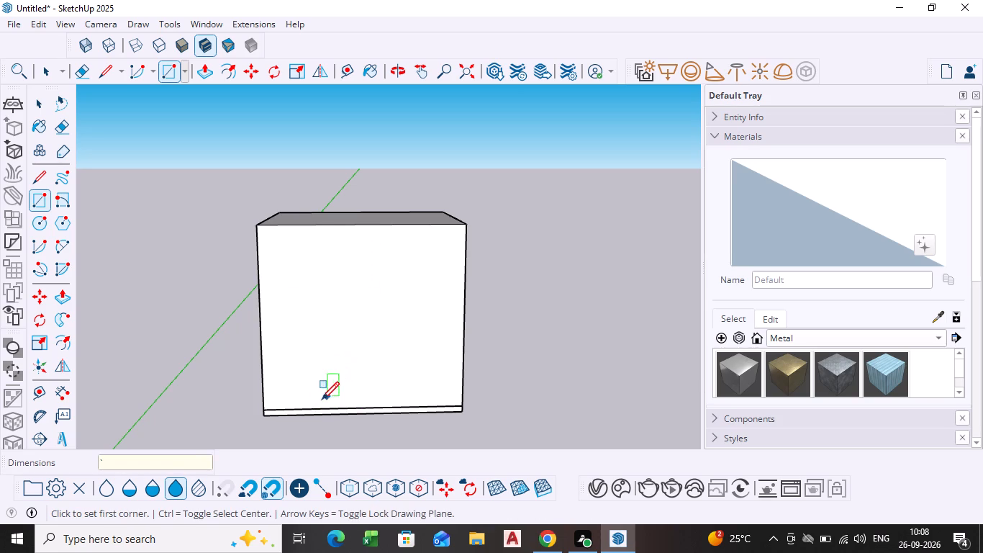
{"action": "left_click", "coordinate": [304, 408]}
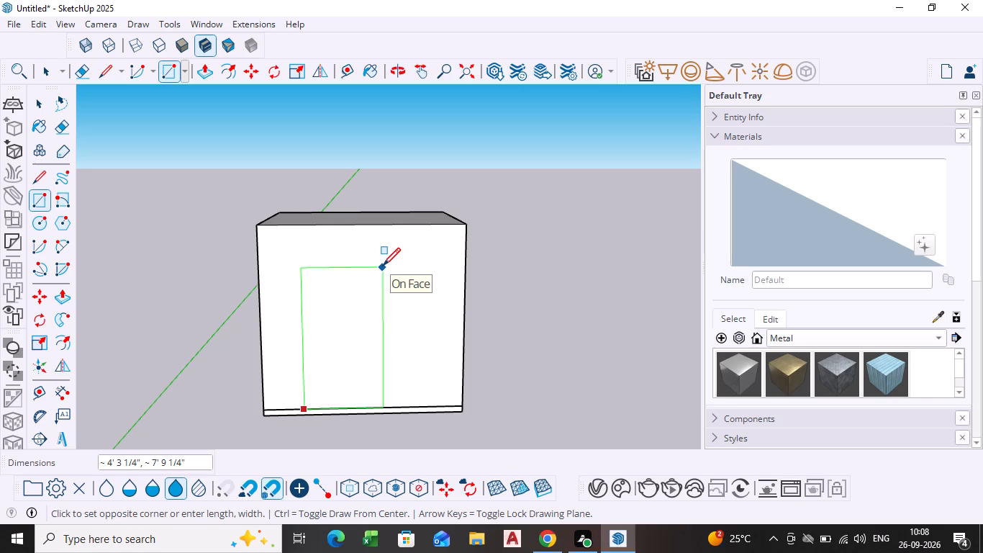
{"action": "left_click", "coordinate": [383, 267]}
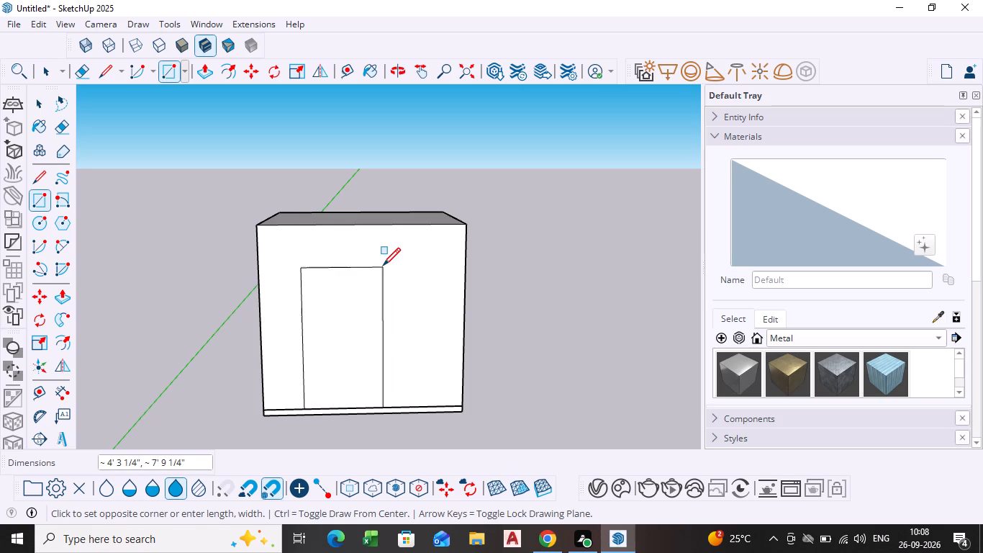
{"action": "key", "text": "space"}
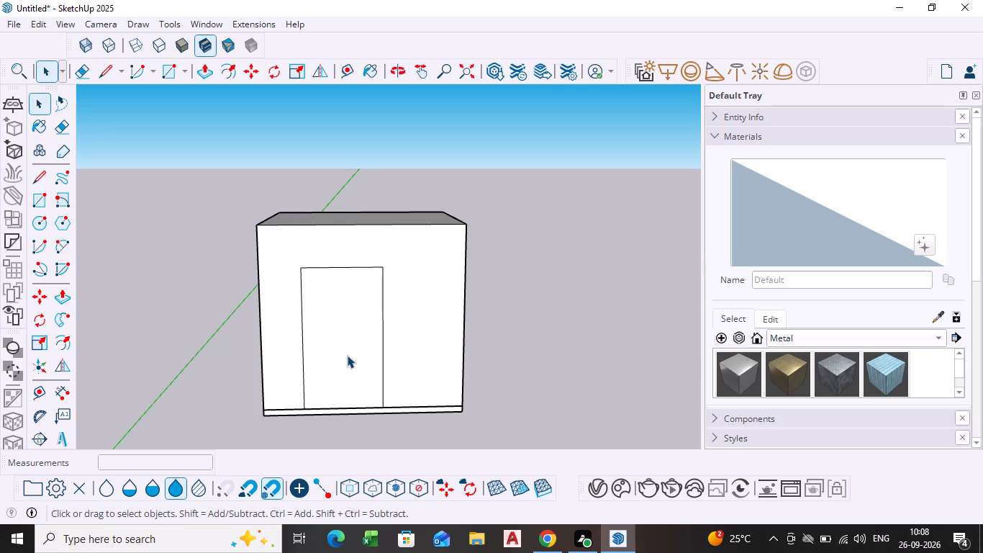
Move the door rectangle about 6 3/16" to the right along the bottom edge of the block's front face.
{"action": "middle_click_drag", "start_coordinate": [334, 363], "coordinate": [333, 328]}
{"action": "scroll", "coordinate": [333, 328], "scroll_direction": "up", "scroll_amount": 2}
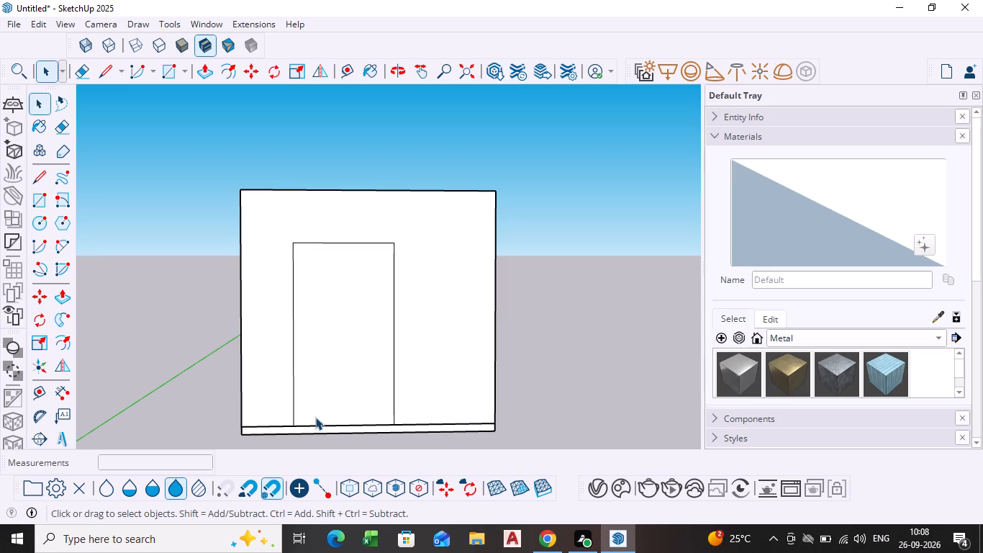
{"action": "scroll", "coordinate": [315, 417], "scroll_direction": "up", "scroll_amount": 1}
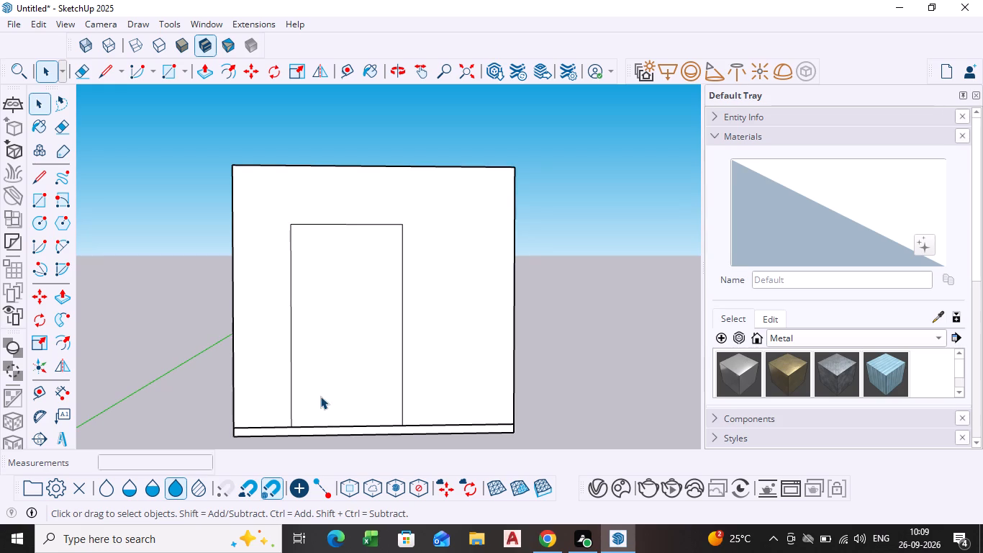
{"action": "left_click", "coordinate": [322, 389]}
{"action": "key", "text": "m"}
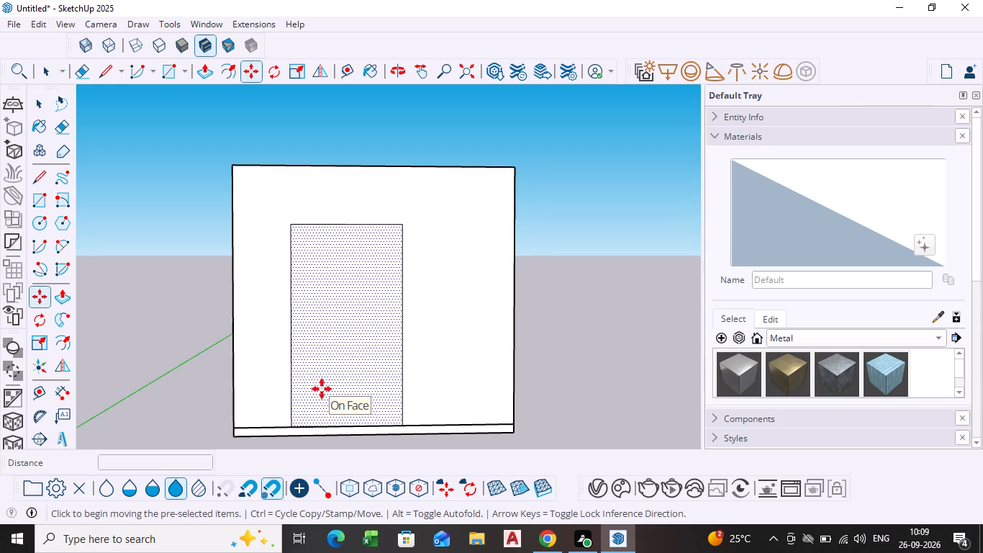
{"action": "scroll", "coordinate": [306, 386], "scroll_direction": "up", "scroll_amount": 5}
{"action": "scroll", "coordinate": [330, 385], "scroll_direction": "down", "scroll_amount": 1}
{"action": "middle_click", "coordinate": [332, 413]}
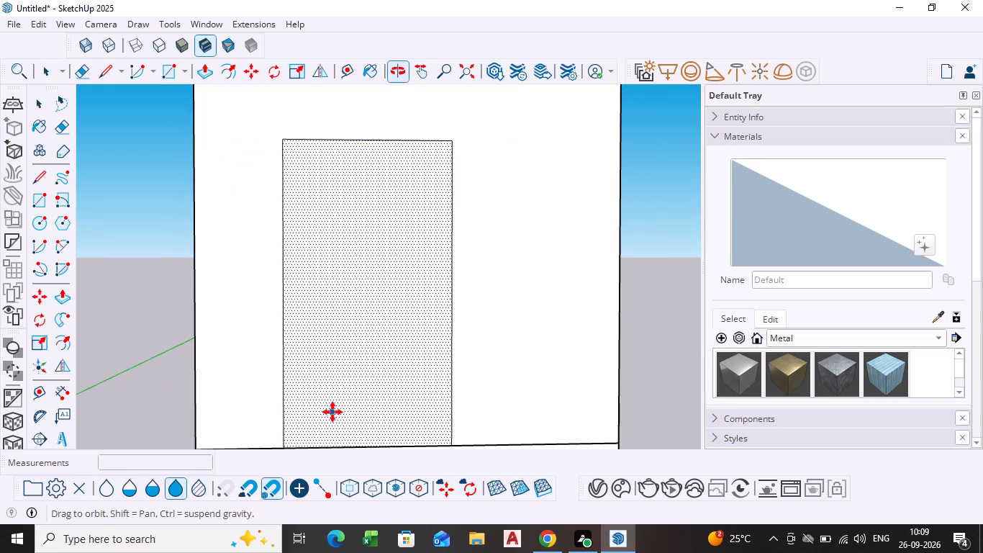
{"action": "scroll", "coordinate": [332, 411], "scroll_direction": "down", "scroll_amount": 1}
{"action": "middle_click_drag", "start_coordinate": [332, 411], "coordinate": [328, 374], "text": "shift"}
{"action": "scroll", "coordinate": [306, 382], "scroll_direction": "up", "scroll_amount": 3}
{"action": "left_click", "coordinate": [276, 410]}
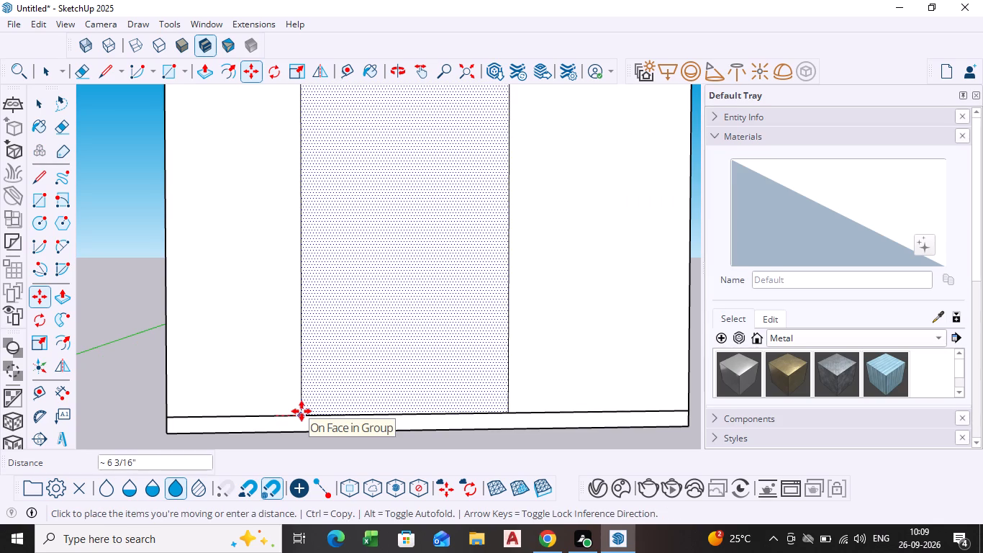
{"action": "left_click", "coordinate": [302, 411]}
{"action": "key", "text": "Escape"}
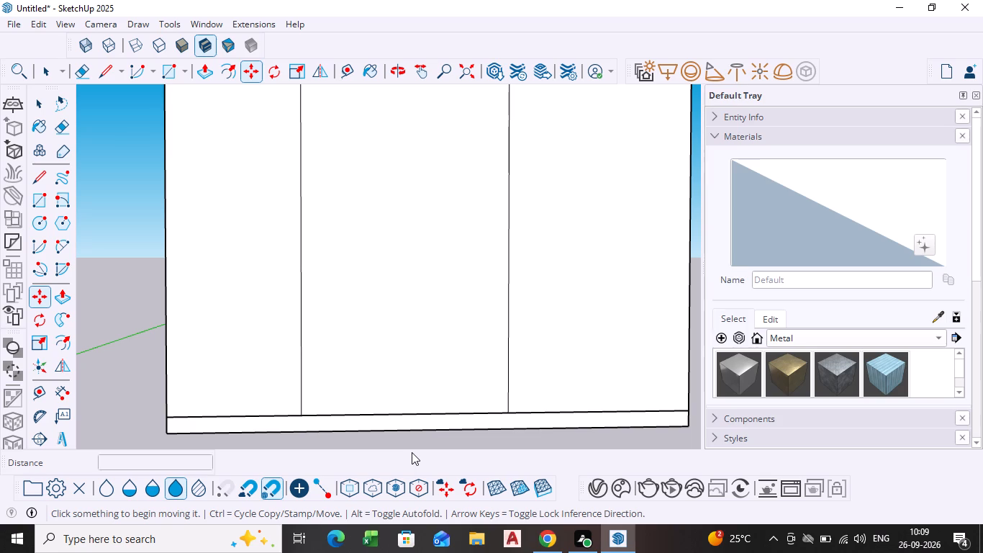
{"action": "scroll", "coordinate": [389, 389], "scroll_direction": "down", "scroll_amount": 4}
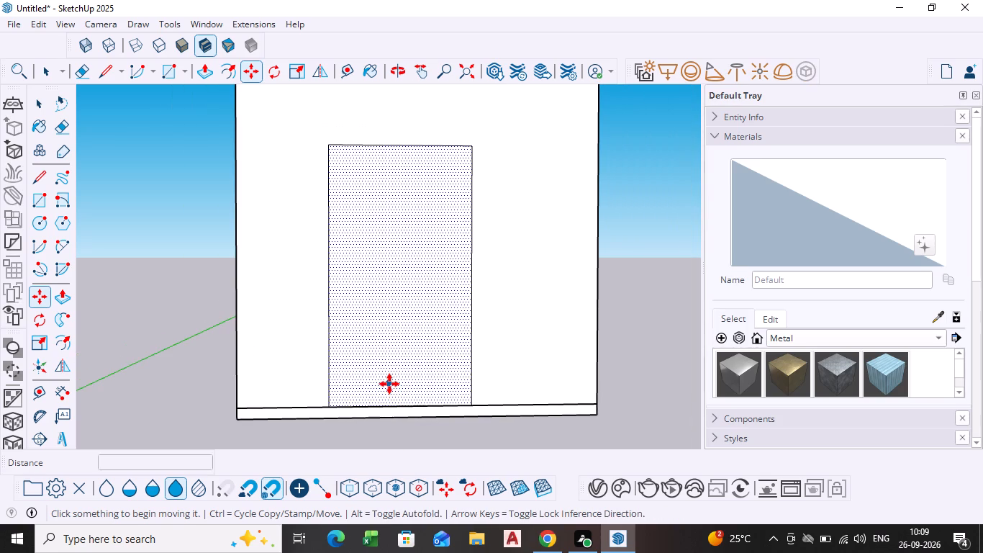
{"action": "key", "text": "Escape"}
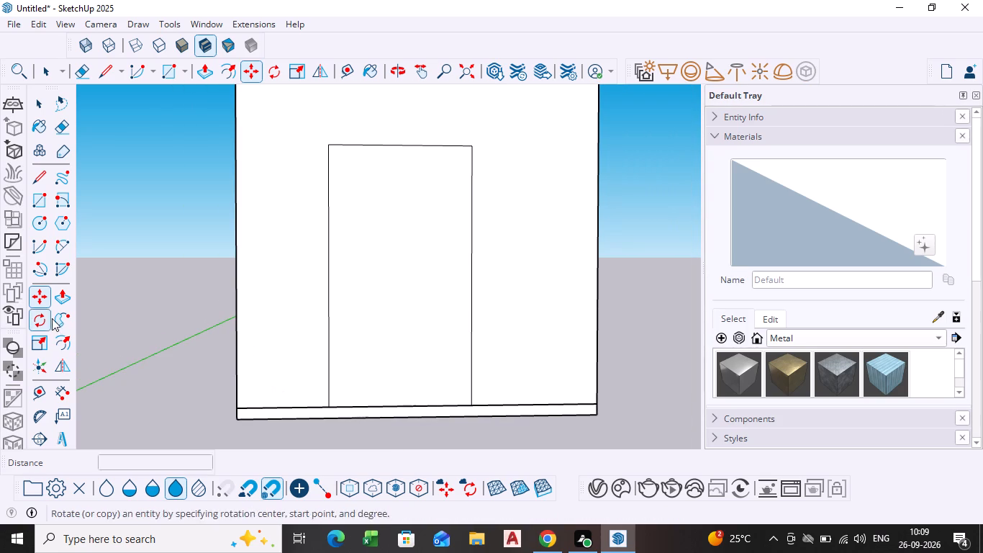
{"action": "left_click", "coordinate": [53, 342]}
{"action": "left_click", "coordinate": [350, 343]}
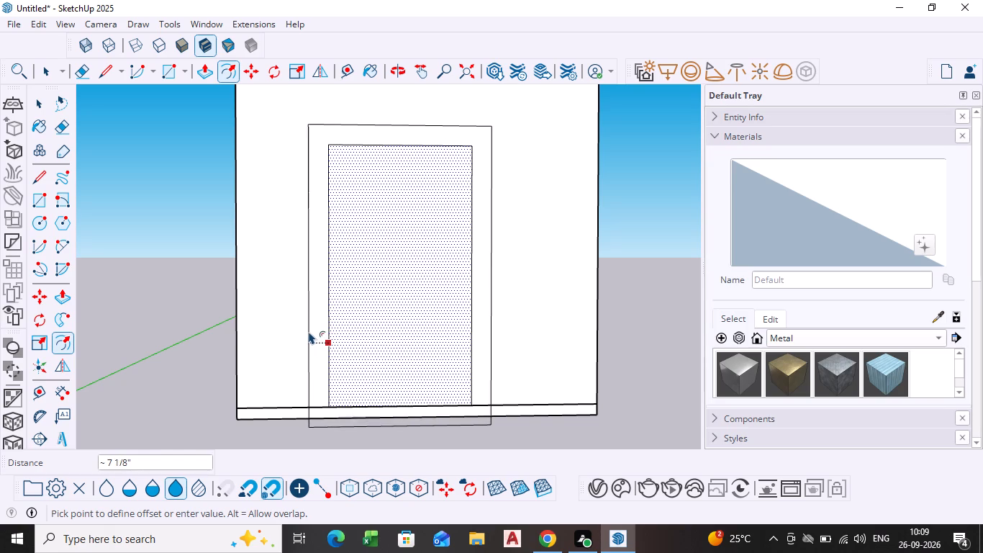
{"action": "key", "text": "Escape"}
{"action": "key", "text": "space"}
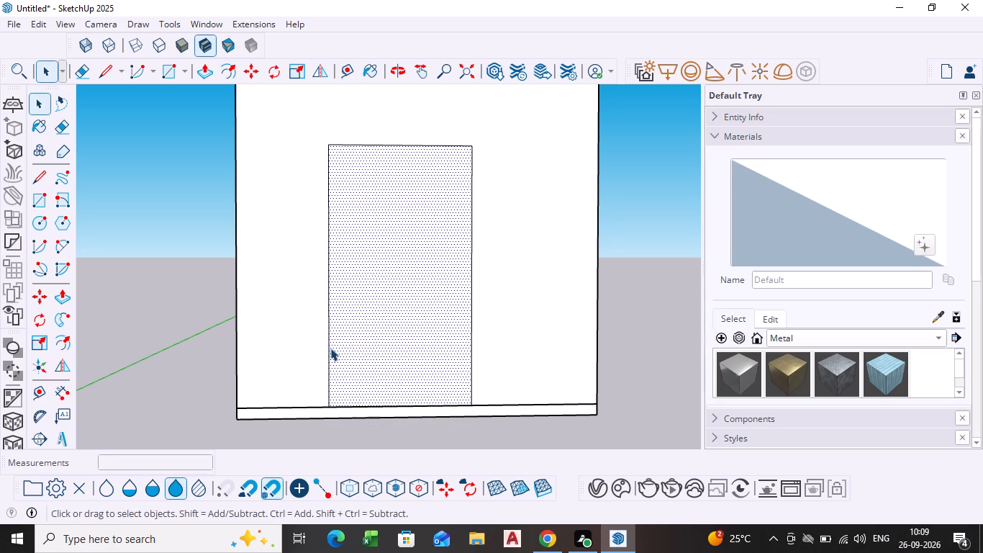
Copy the door's left edge about 8 1/4" outward along the wall's base as the frame's left outer line.
{"action": "left_click", "coordinate": [328, 349]}
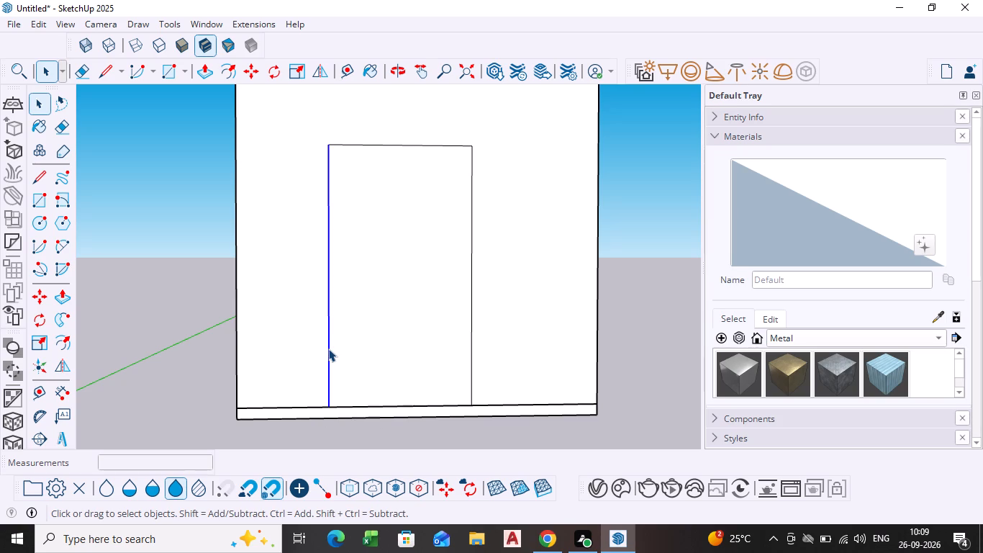
{"action": "key", "text": "m"}
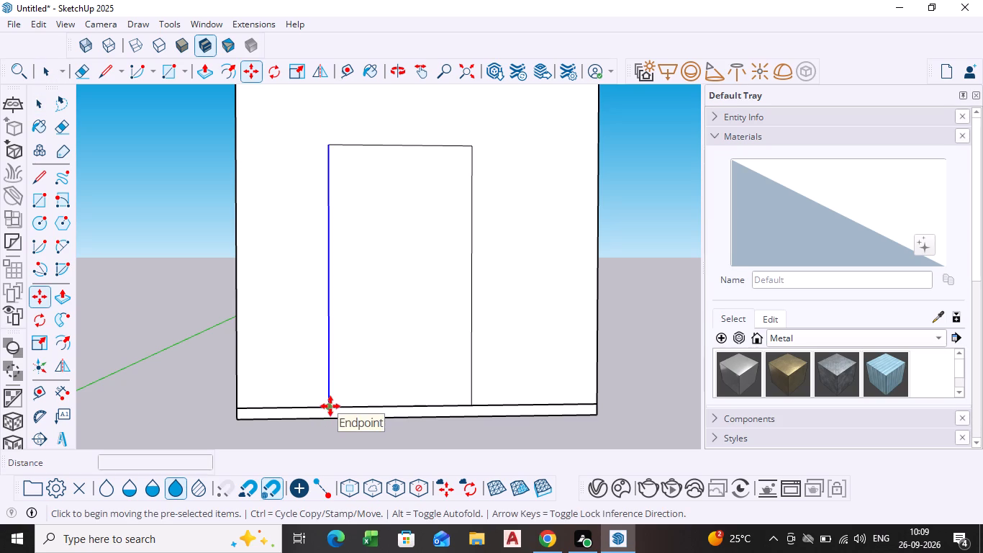
{"action": "left_click", "coordinate": [330, 406]}
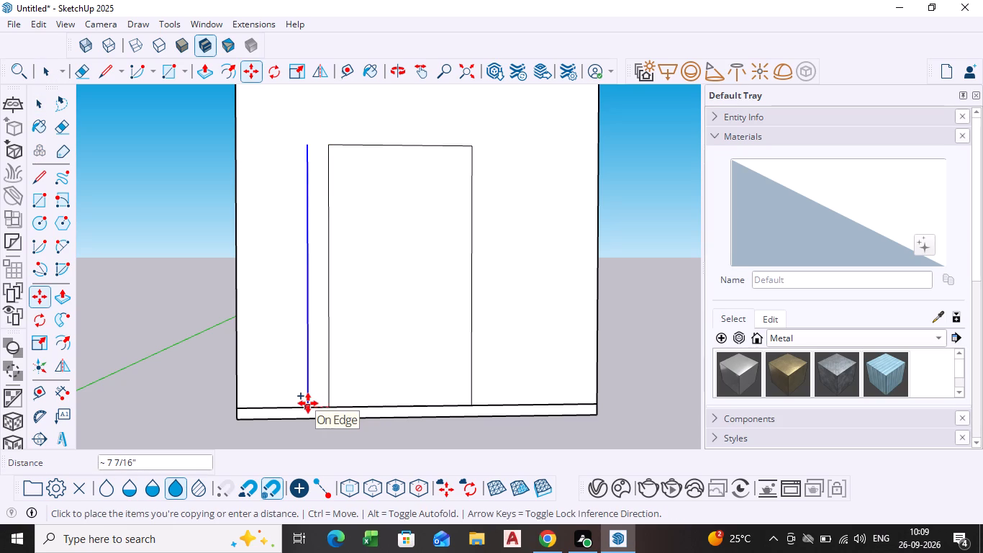
{"action": "scroll", "coordinate": [308, 403], "scroll_direction": "up", "scroll_amount": 2}
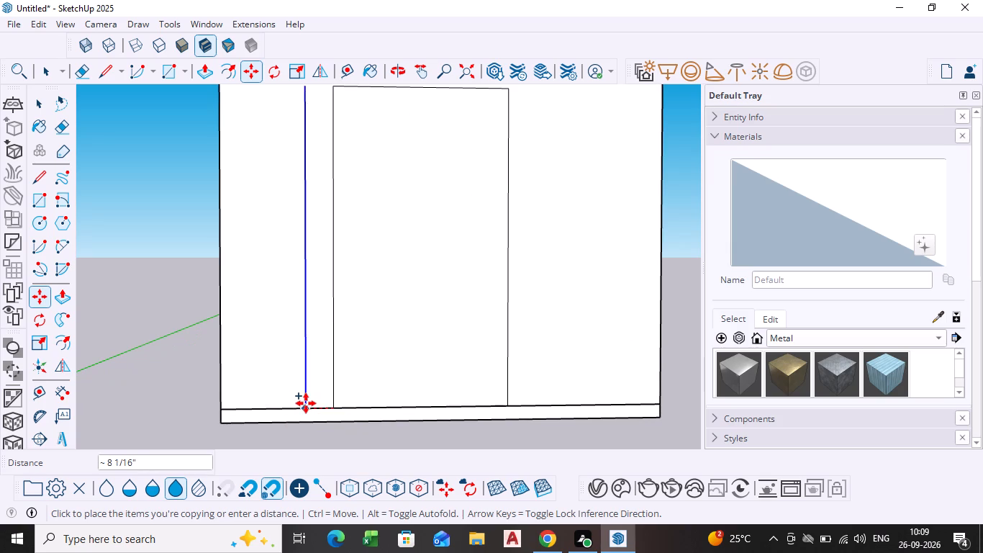
{"action": "left_click", "coordinate": [305, 407]}
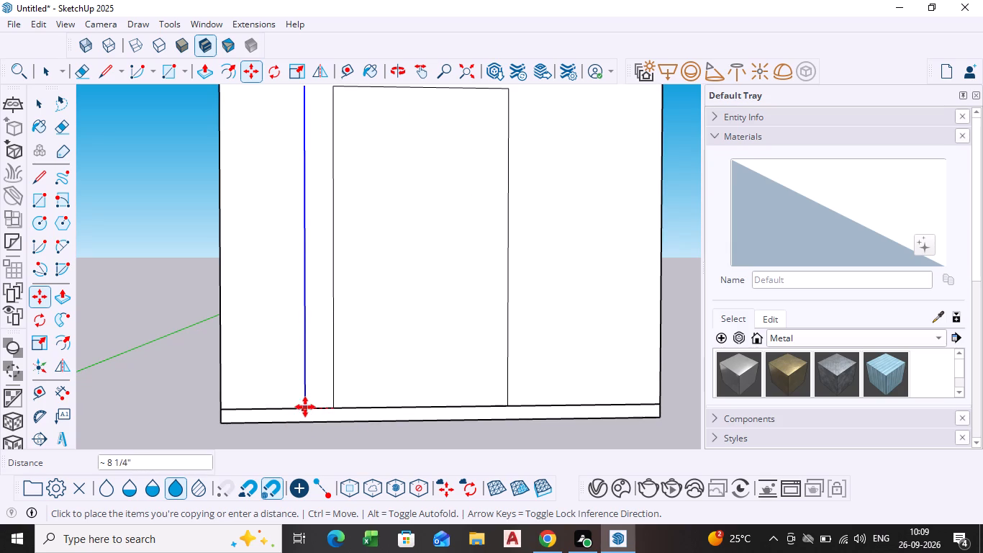
{"action": "key", "text": "space"}
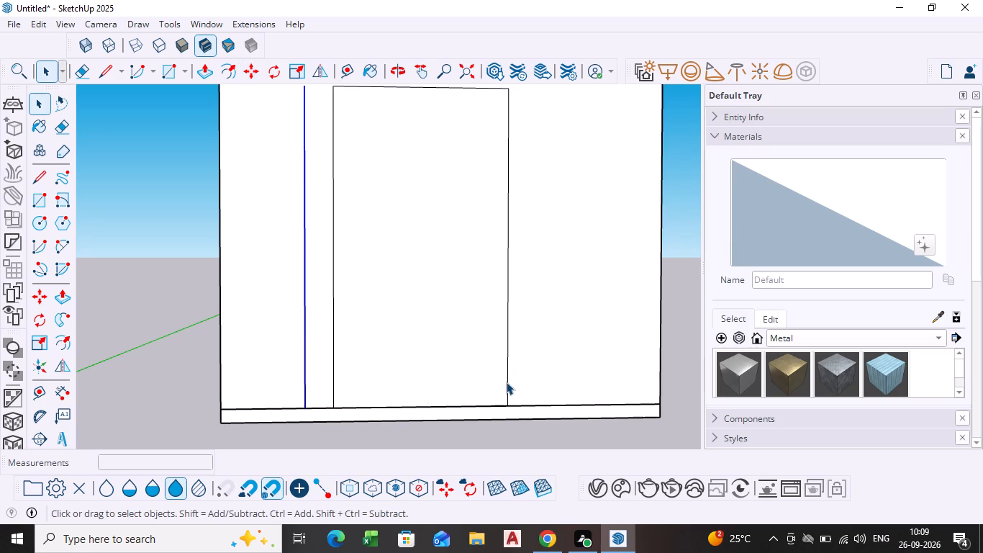
Copy the door's right edge about 4 3/16" outward along the wall's base as the frame's right outer line.
{"action": "left_click", "coordinate": [506, 382]}
{"action": "key", "text": "m"}
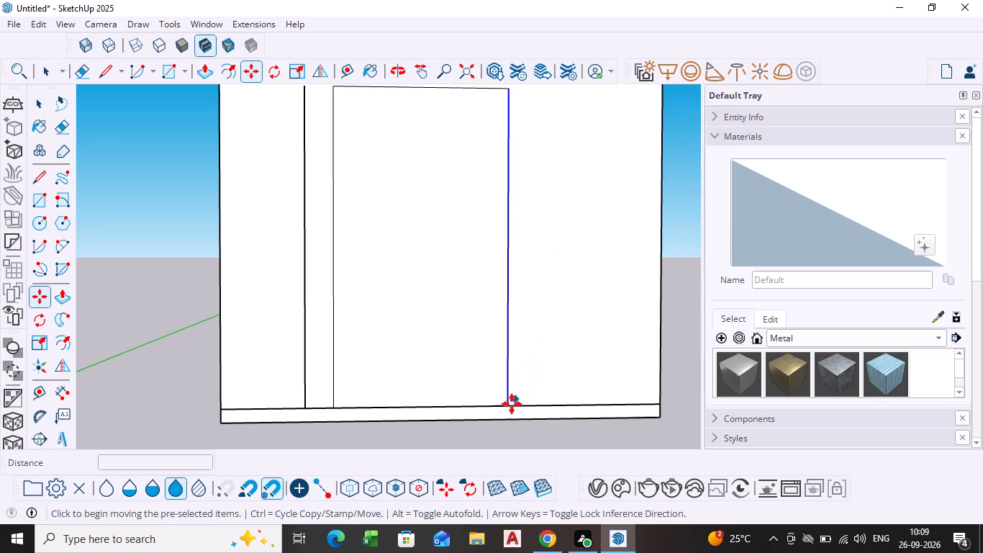
{"action": "left_click", "coordinate": [511, 405]}
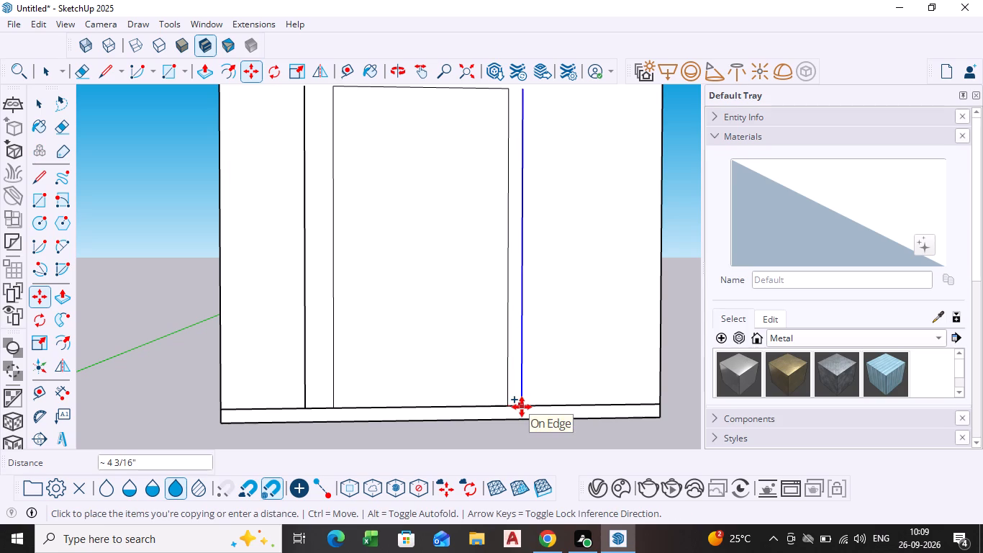
{"action": "left_click", "coordinate": [522, 407]}
{"action": "key", "text": "space"}
Draw a horizontal frame line about 5' 2 3/4" long above the door and join its right end down to the right outer line.
{"action": "scroll", "coordinate": [530, 341], "scroll_direction": "down", "scroll_amount": 5}
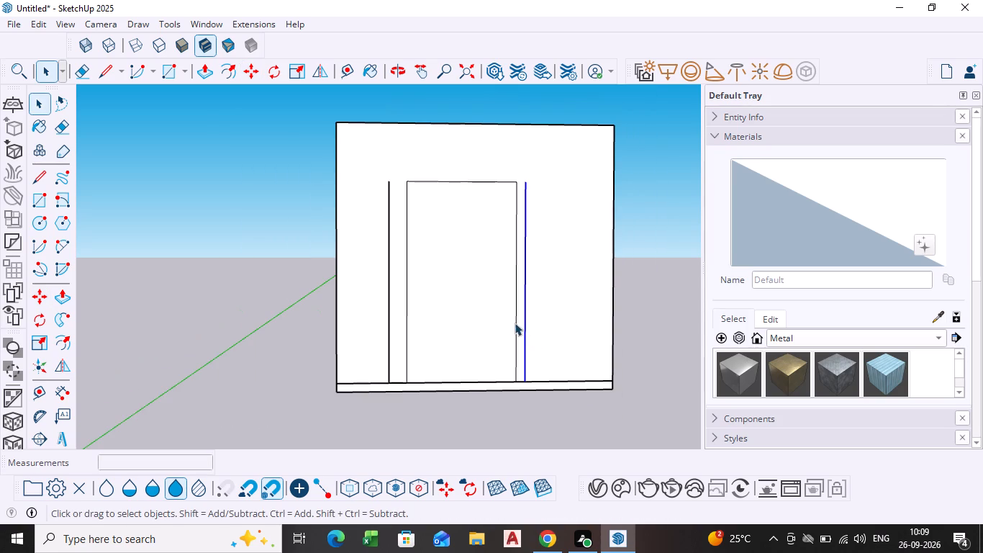
{"action": "middle_click_drag", "start_coordinate": [488, 298], "coordinate": [471, 383], "text": "shift"}
{"action": "scroll", "coordinate": [450, 303], "scroll_direction": "up", "scroll_amount": 4}
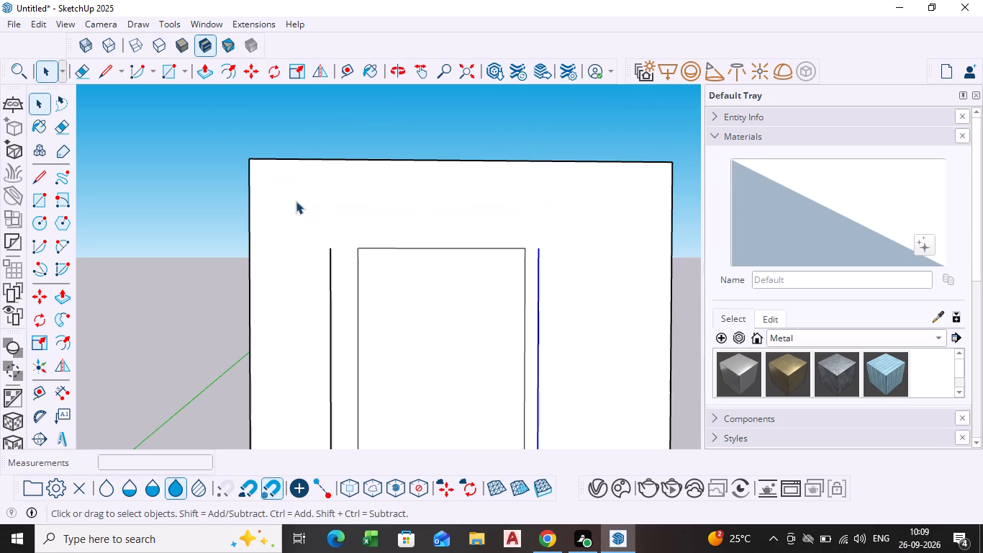
{"action": "key", "text": "space"}
{"action": "left_click", "coordinate": [38, 176]}
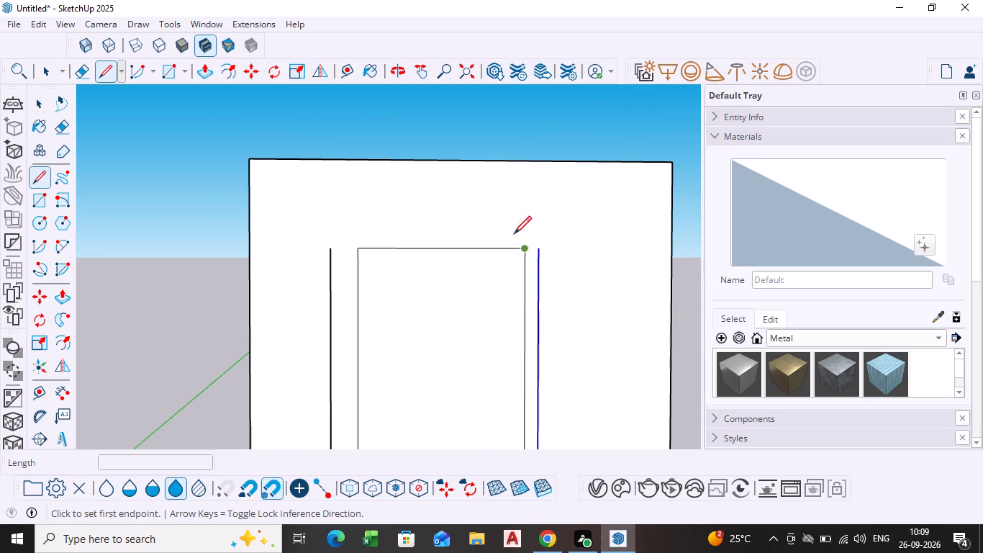
{"action": "left_click", "coordinate": [332, 228]}
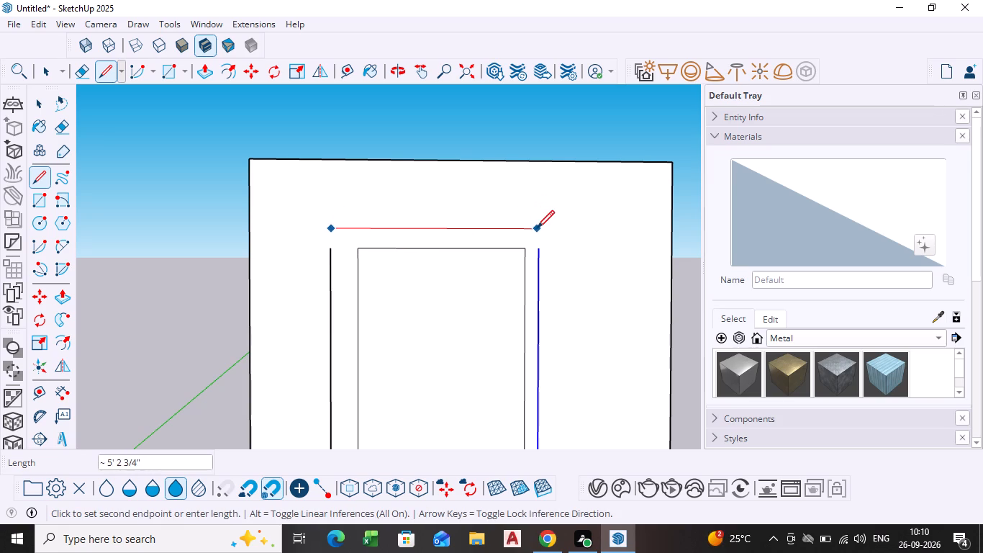
{"action": "left_click", "coordinate": [538, 230]}
{"action": "left_click", "coordinate": [540, 251]}
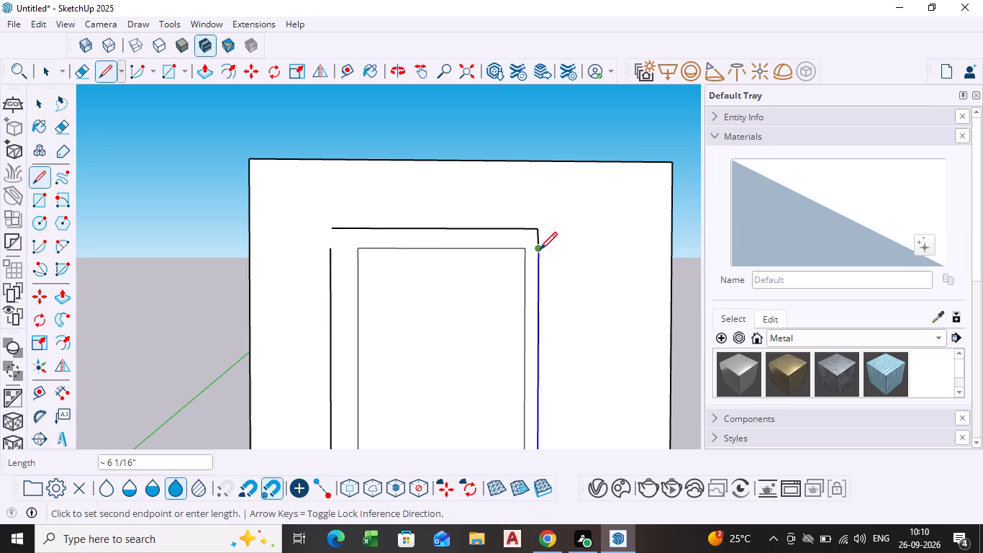
{"action": "key", "text": "Escape"}
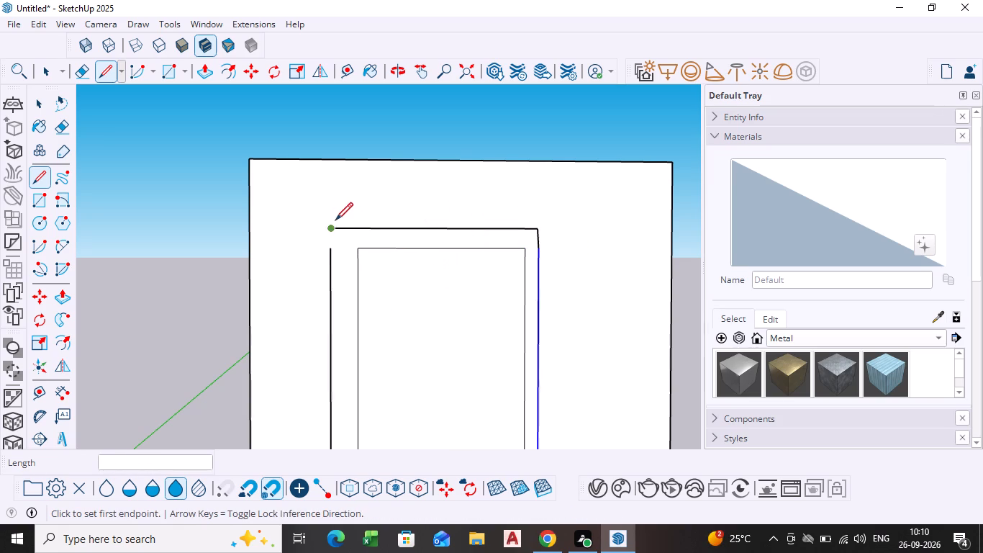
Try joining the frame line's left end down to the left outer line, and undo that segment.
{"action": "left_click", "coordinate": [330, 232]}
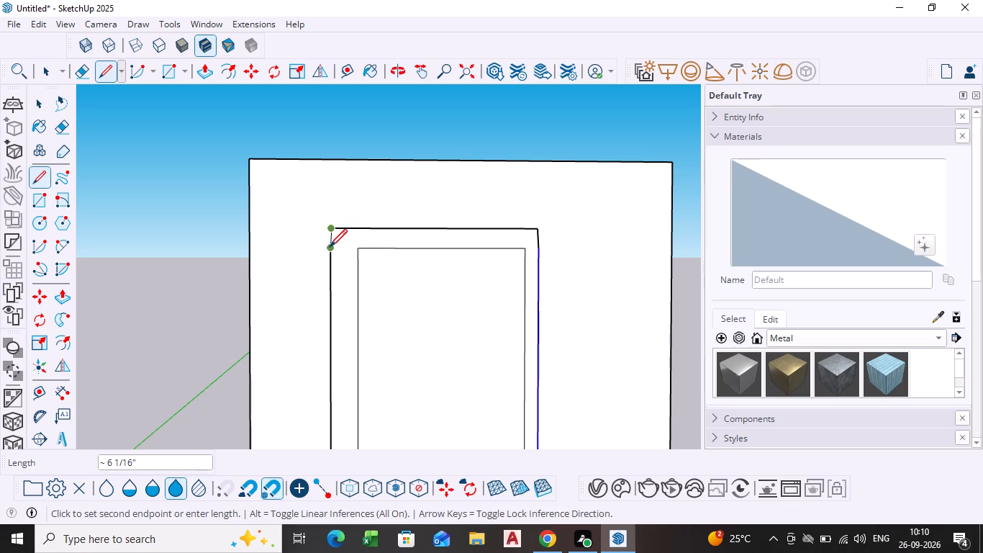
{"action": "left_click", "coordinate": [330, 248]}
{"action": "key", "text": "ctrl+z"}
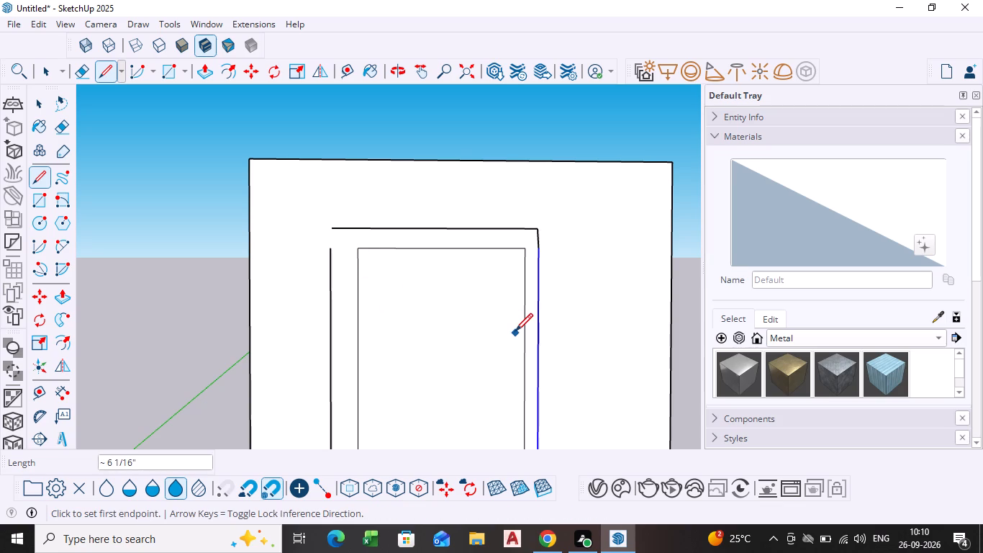
Extend the left outer line about 7 11/16" straight up and lengthen the horizontal frame line about 3/8" to meet it.
{"action": "scroll", "coordinate": [331, 249], "scroll_direction": "up", "scroll_amount": 5}
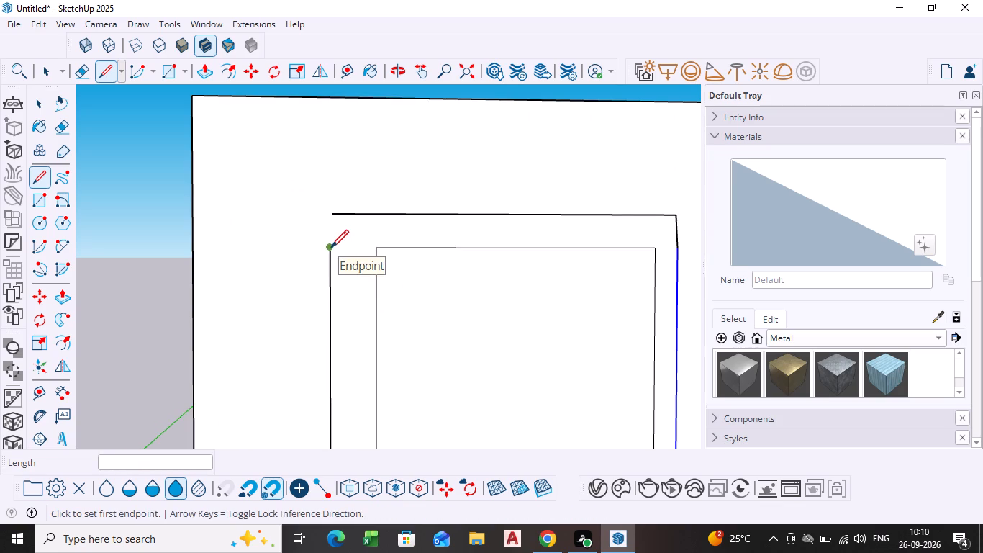
{"action": "left_click", "coordinate": [331, 249]}
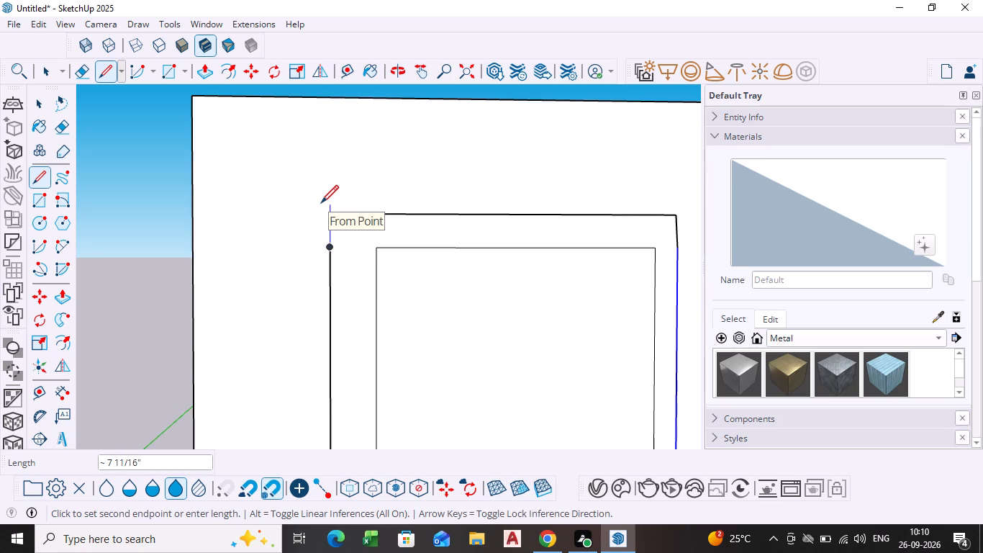
{"action": "left_click", "coordinate": [321, 204]}
{"action": "key", "text": "Escape"}
{"action": "scroll", "coordinate": [336, 228], "scroll_direction": "up", "scroll_amount": 3}
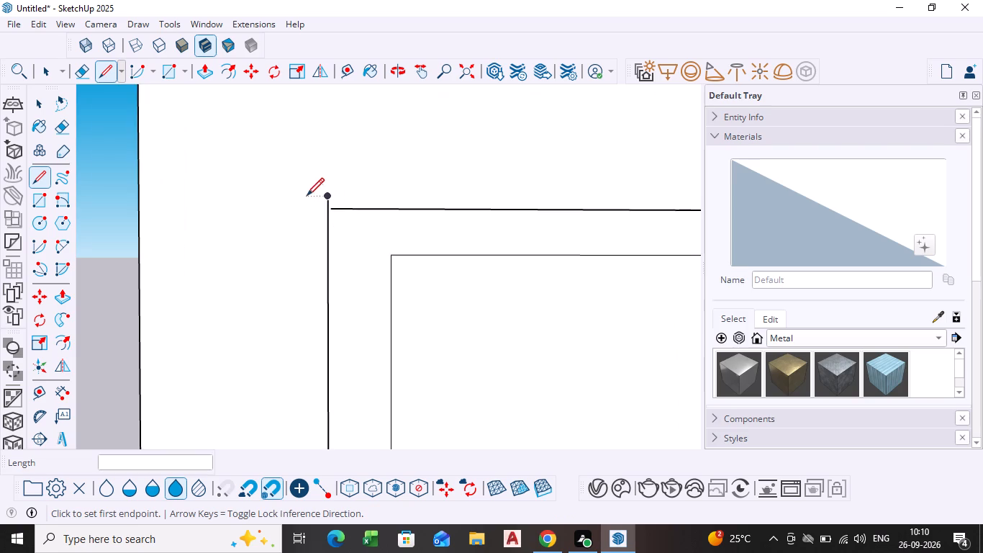
{"action": "scroll", "coordinate": [307, 197], "scroll_direction": "up", "scroll_amount": 3}
{"action": "left_click", "coordinate": [344, 215]}
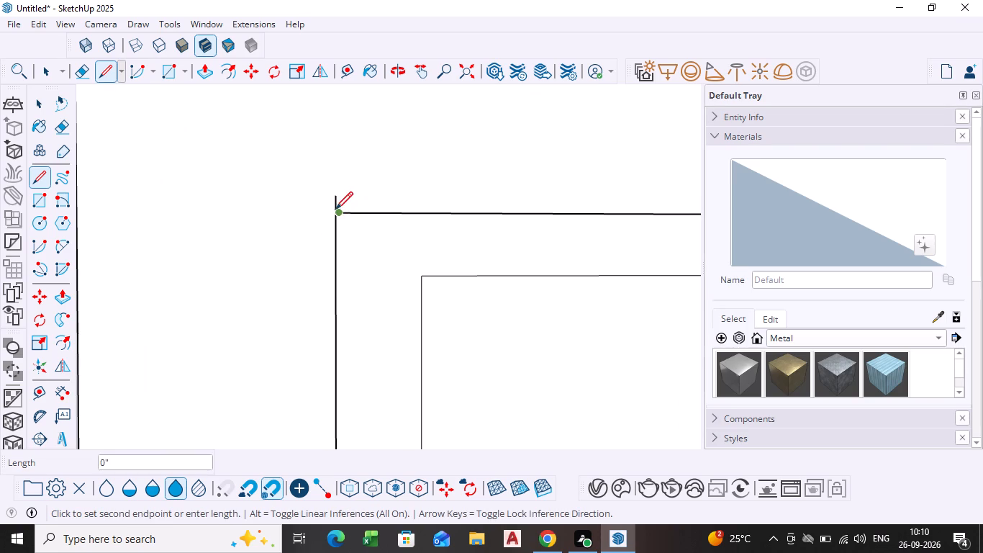
{"action": "scroll", "coordinate": [336, 217], "scroll_direction": "up", "scroll_amount": 9}
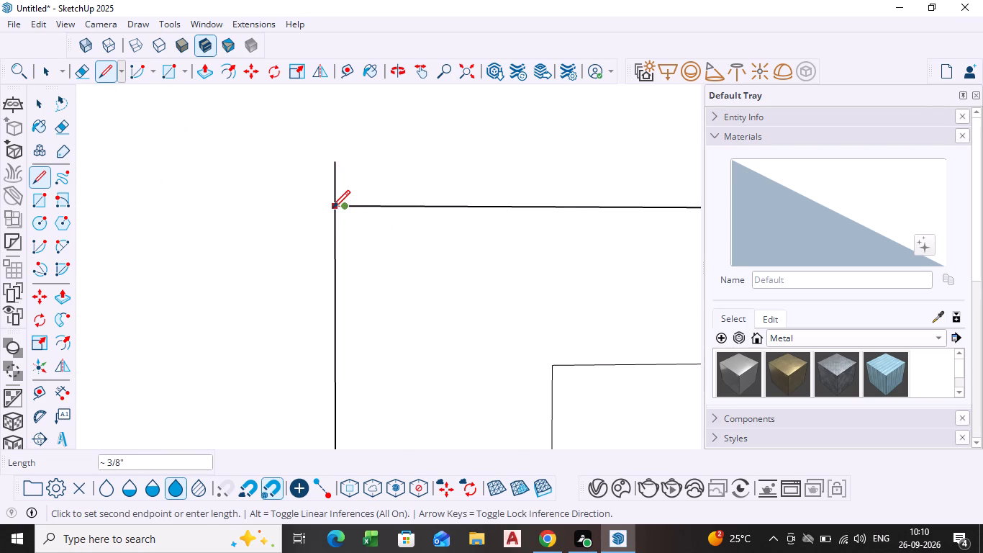
{"action": "left_click", "coordinate": [332, 210]}
{"action": "key", "text": "space"}
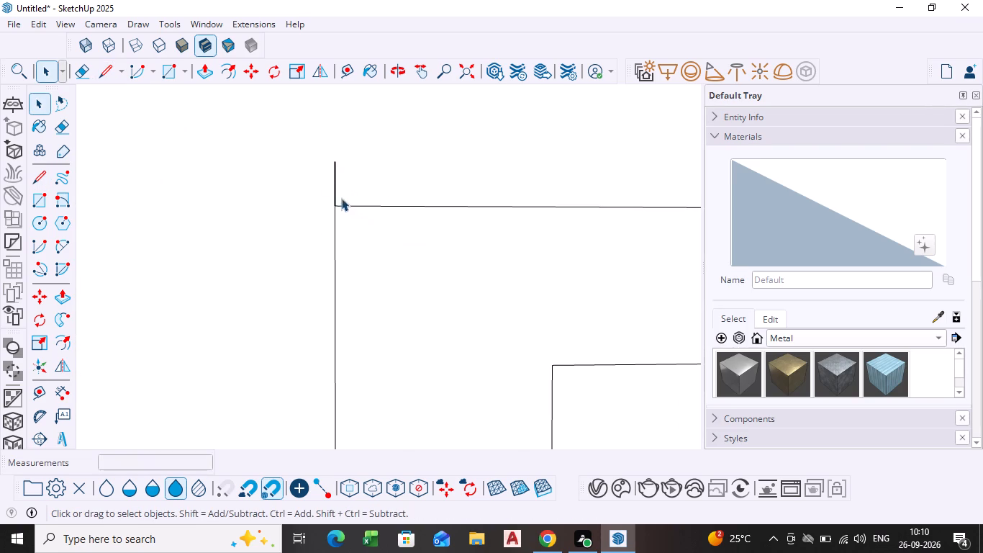
Delete the short leftover line sticking up above the frame's upper-left corner.
{"action": "left_click", "coordinate": [335, 188]}
{"action": "key", "text": "Delete"}
{"action": "scroll", "coordinate": [339, 292], "scroll_direction": "down", "scroll_amount": 16}
{"action": "scroll", "coordinate": [346, 333], "scroll_direction": "down", "scroll_amount": 11}
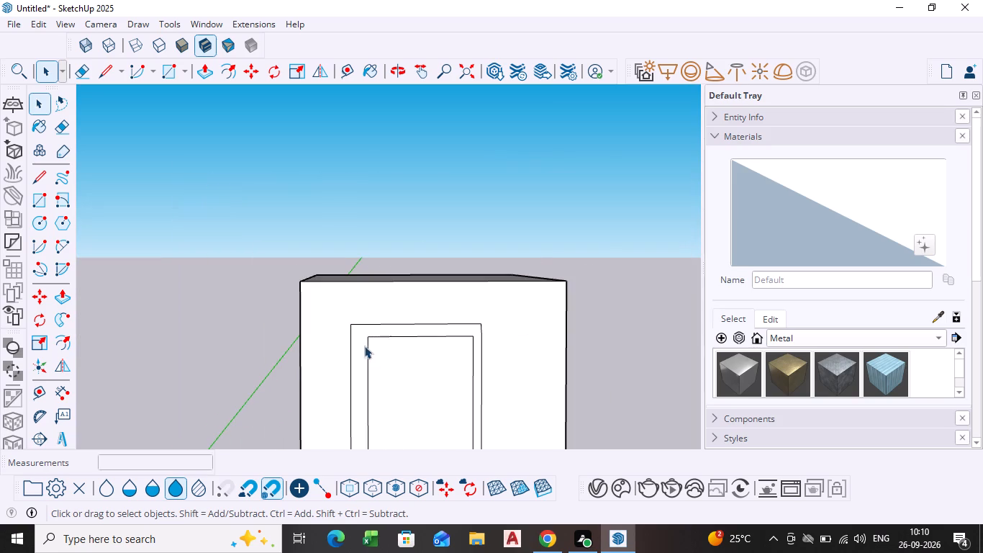
{"action": "middle_click_drag", "start_coordinate": [343, 371], "coordinate": [292, 212], "text": "shift"}
{"action": "scroll", "coordinate": [306, 274], "scroll_direction": "up", "scroll_amount": 2}
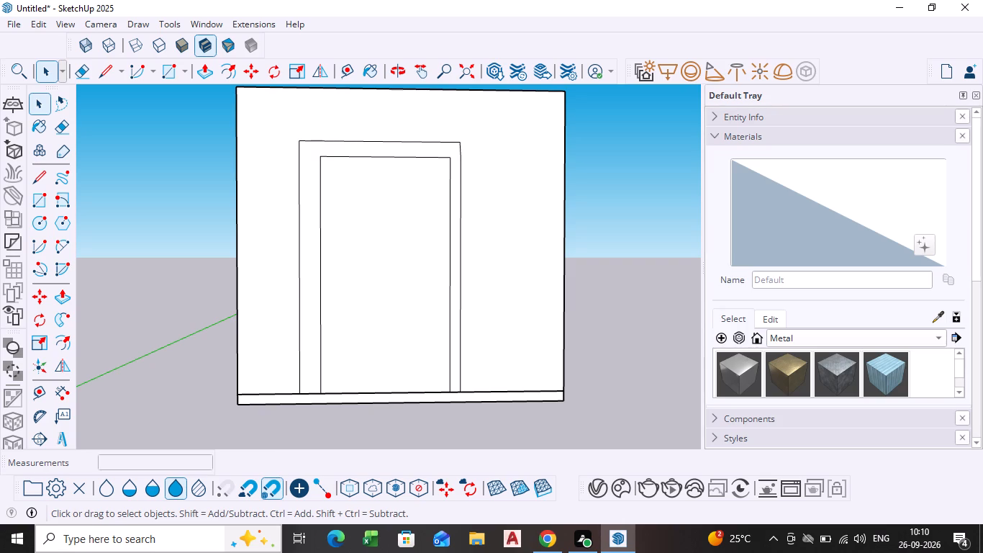
Examine the block and the finished door frame outline from above and from the front.
{"action": "scroll", "coordinate": [205, 552], "scroll_direction": "down", "scroll_amount": 1}
{"action": "scroll", "coordinate": [372, 304], "scroll_direction": "down", "scroll_amount": 4}
{"action": "middle_click_drag", "start_coordinate": [389, 313], "coordinate": [394, 401]}
{"action": "scroll", "coordinate": [394, 401], "scroll_direction": "down", "scroll_amount": 1}
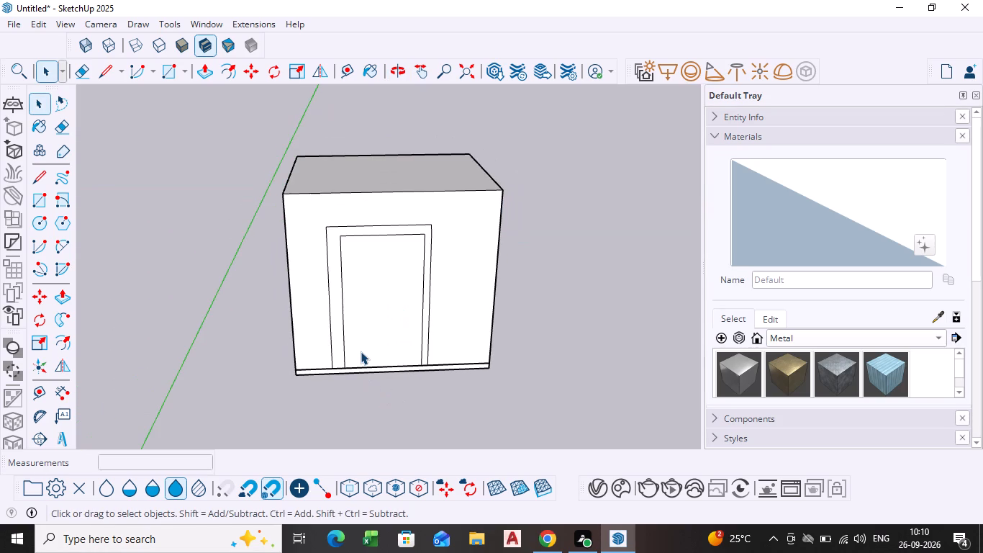
{"action": "scroll", "coordinate": [356, 316], "scroll_direction": "down", "scroll_amount": 1}
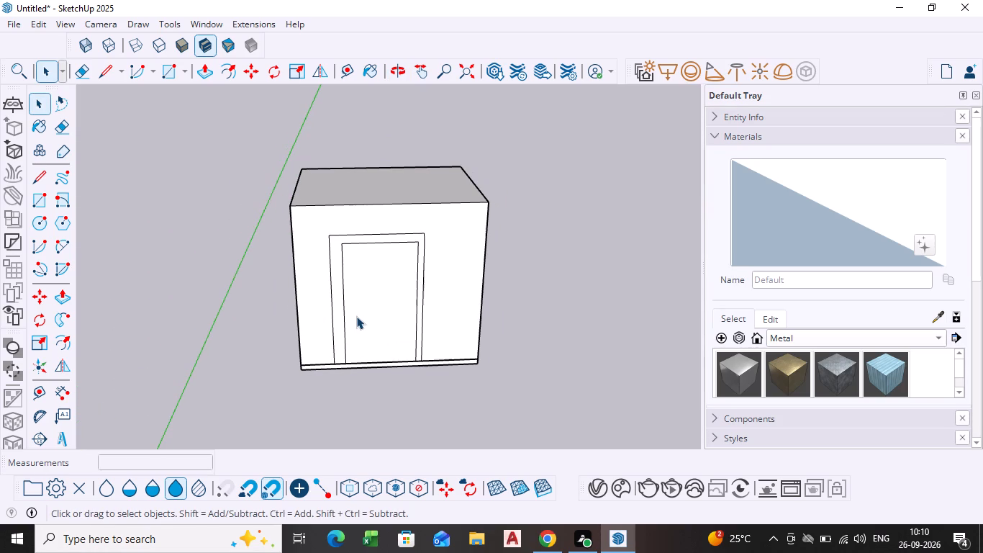
{"action": "middle_click_drag", "start_coordinate": [345, 391], "coordinate": [322, 350]}
{"action": "scroll", "coordinate": [296, 294], "scroll_direction": "up", "scroll_amount": 3}
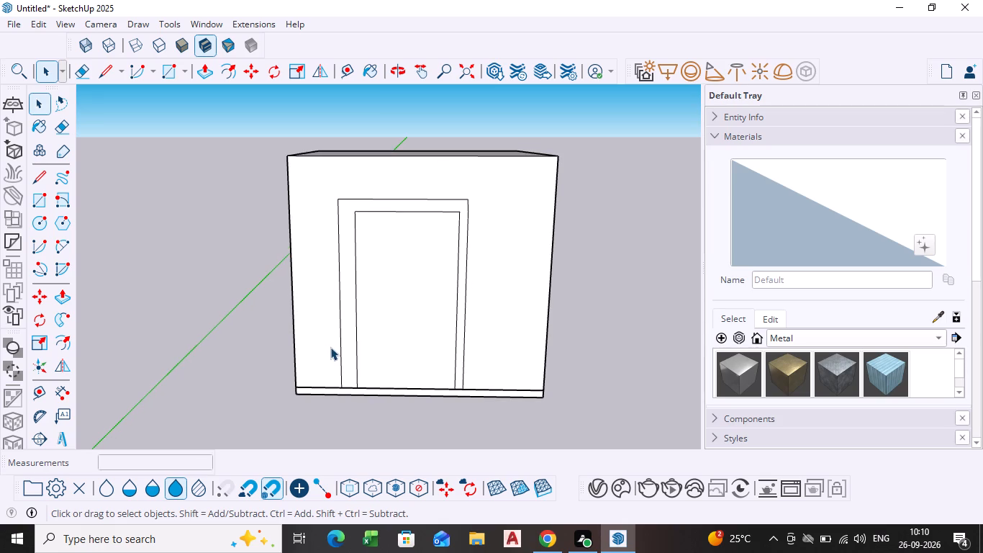
{"action": "middle_click_drag", "start_coordinate": [330, 347], "coordinate": [339, 354]}
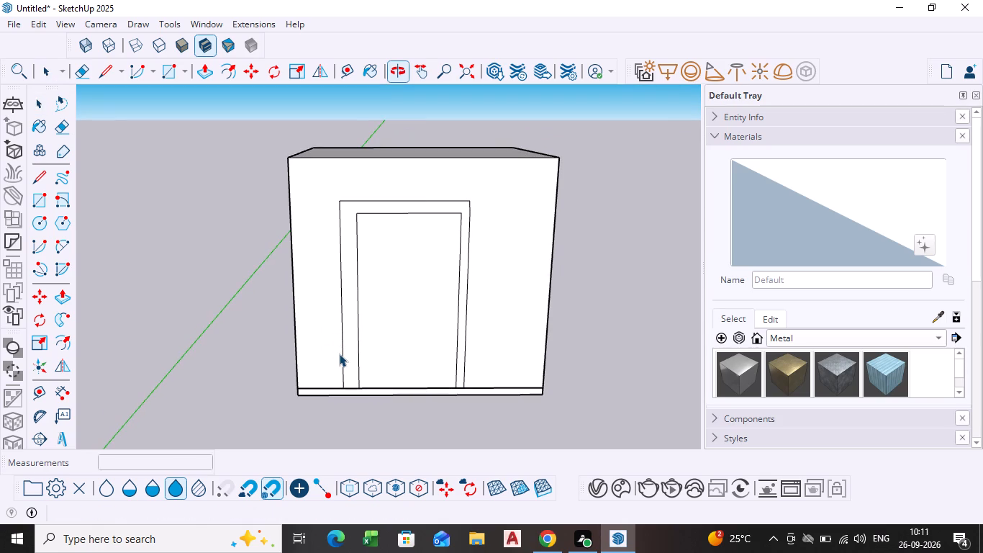
{"action": "scroll", "coordinate": [339, 354], "scroll_direction": "down", "scroll_amount": 1}
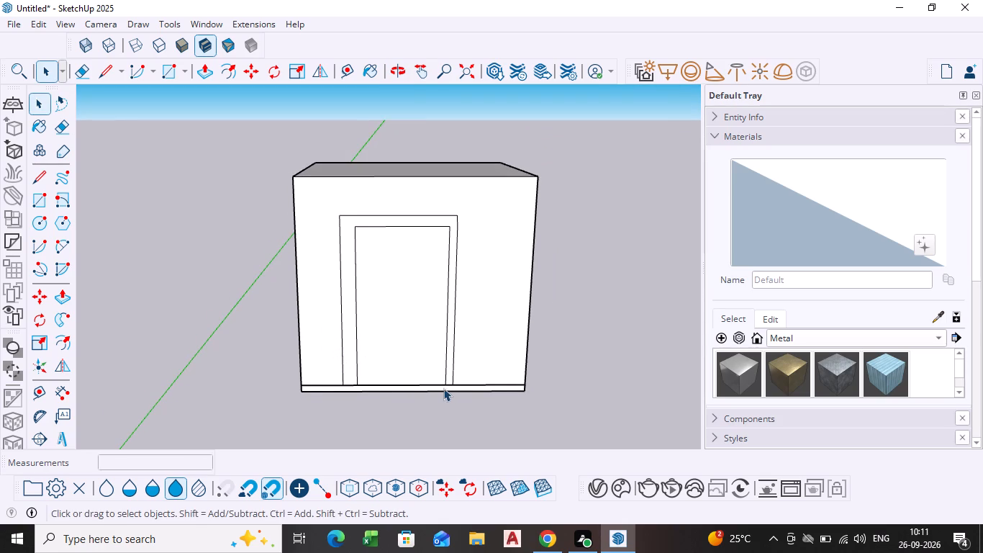
{"action": "middle_click_drag", "start_coordinate": [443, 388], "coordinate": [427, 382]}
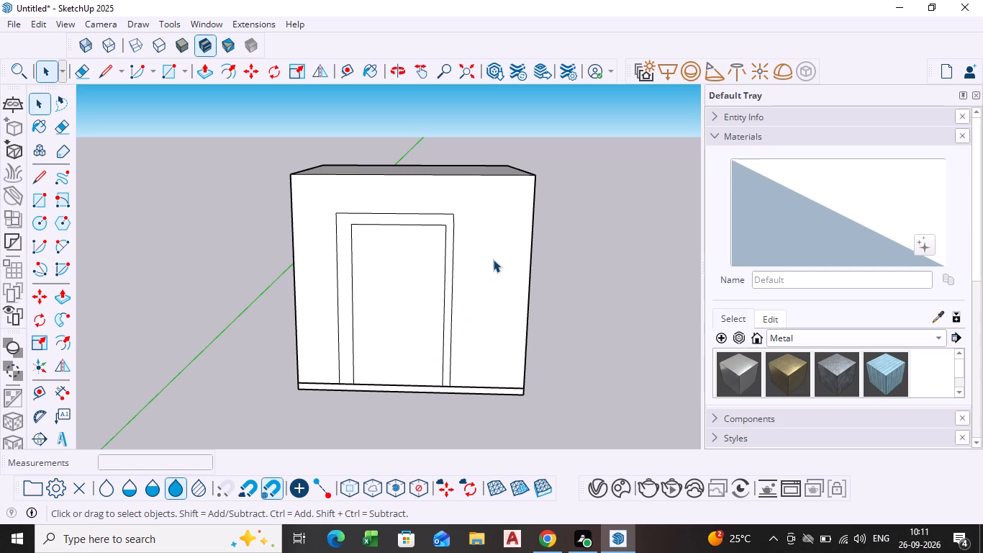
Draw a narrow rectangle about 4 11/16" wide and 10' high on the front face, from its upper-right corner down to the slab.
{"action": "left_click", "coordinate": [39, 204]}
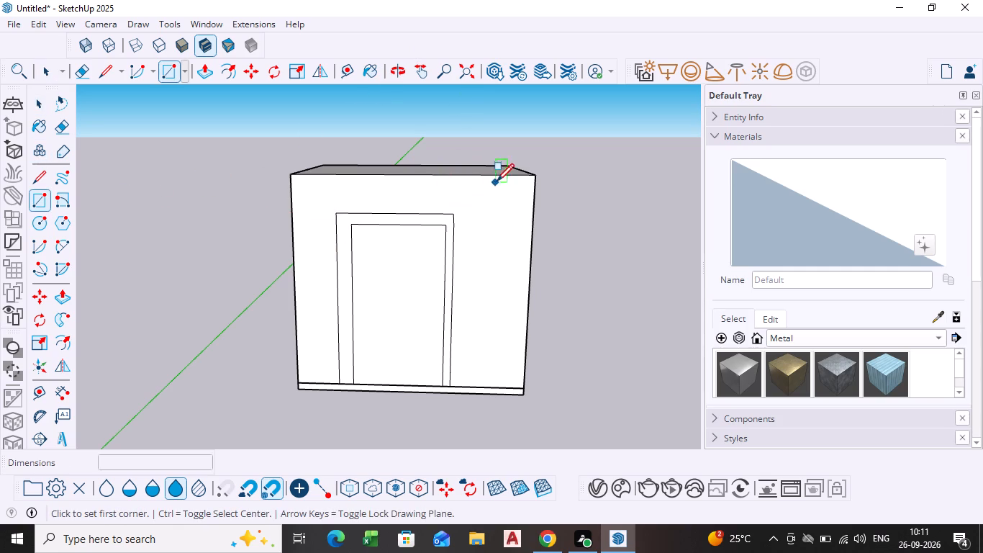
{"action": "scroll", "coordinate": [522, 184], "scroll_direction": "up", "scroll_amount": 5}
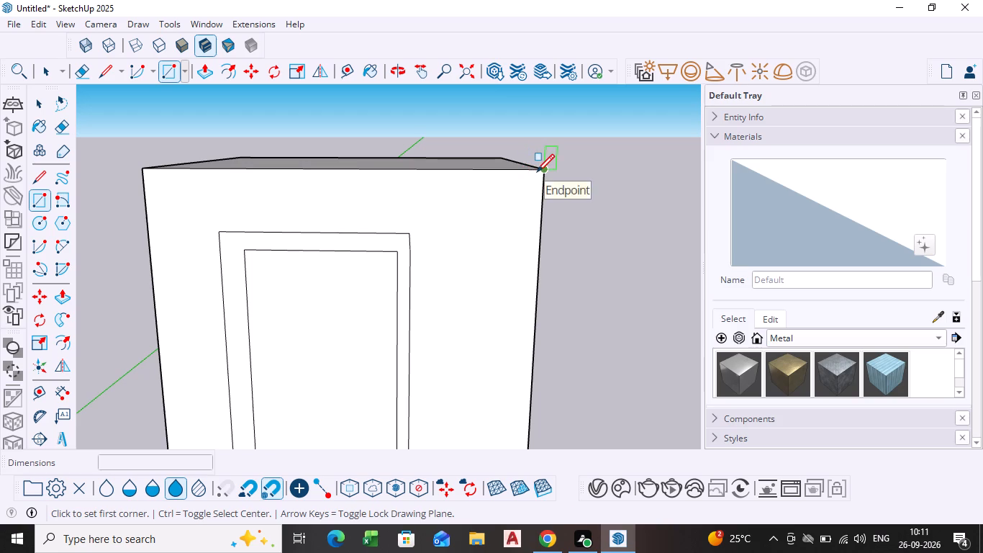
{"action": "left_click", "coordinate": [537, 174]}
{"action": "scroll", "coordinate": [495, 302], "scroll_direction": "down", "scroll_amount": 10}
{"action": "middle_click_drag", "start_coordinate": [495, 302], "coordinate": [450, 163], "text": "shift"}
{"action": "scroll", "coordinate": [469, 266], "scroll_direction": "up", "scroll_amount": 9}
{"action": "scroll", "coordinate": [447, 229], "scroll_direction": "down", "scroll_amount": 1}
{"action": "middle_click_drag", "start_coordinate": [447, 229], "coordinate": [443, 319], "text": "shift"}
{"action": "scroll", "coordinate": [448, 341], "scroll_direction": "up", "scroll_amount": 1}
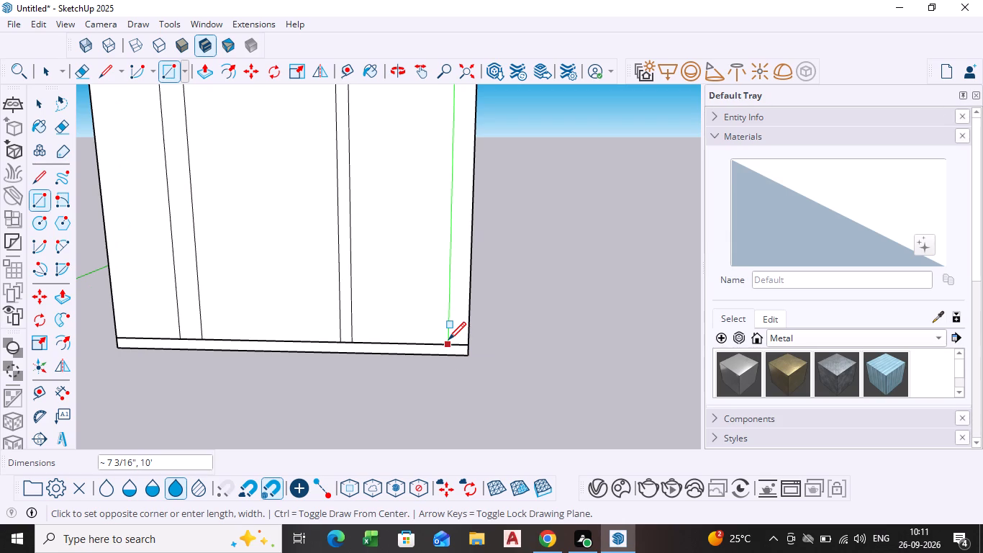
{"action": "middle_click_drag", "start_coordinate": [448, 341], "coordinate": [437, 395], "text": "shift"}
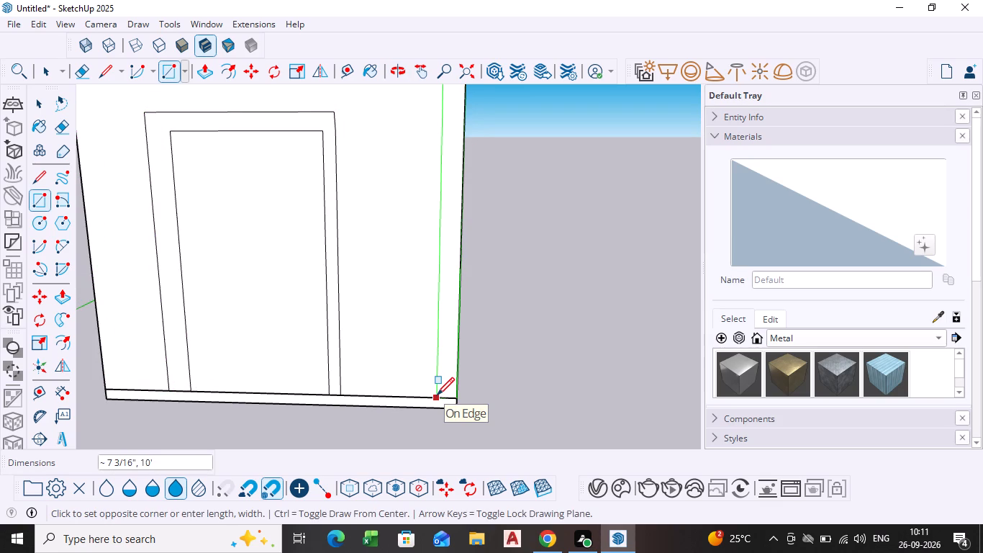
{"action": "scroll", "coordinate": [437, 397], "scroll_direction": "up", "scroll_amount": 3}
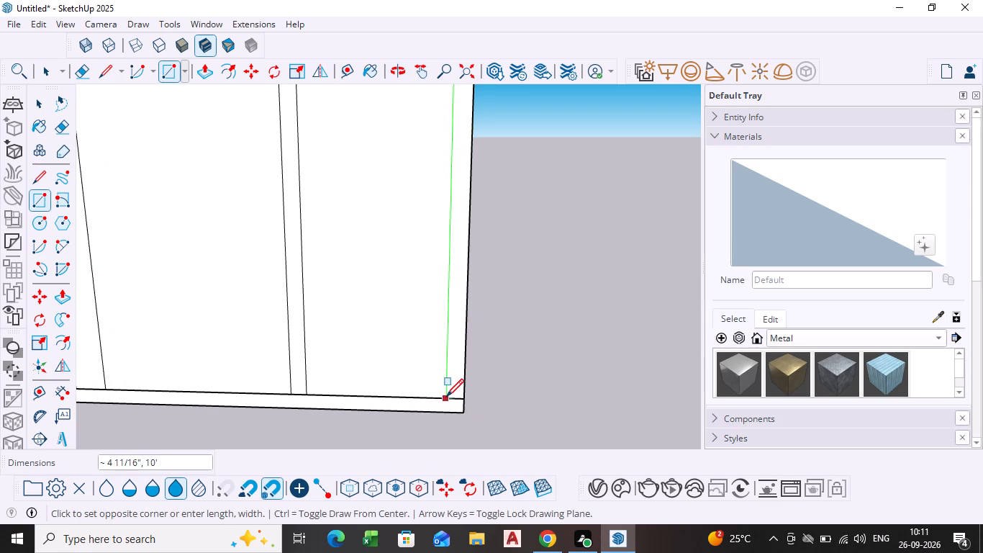
{"action": "left_click", "coordinate": [446, 398]}
{"action": "key", "text": "Escape"}
{"action": "key", "text": "space"}
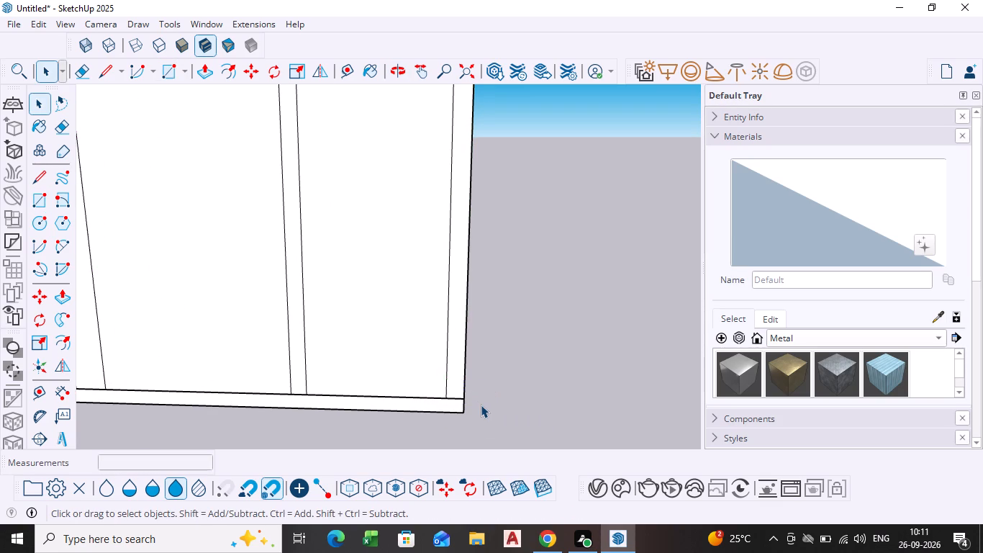
Examine the front elevation with the door frame and the narrow vertical strip along its right edge.
{"action": "scroll", "coordinate": [481, 405], "scroll_direction": "down", "scroll_amount": 10}
{"action": "middle_click_drag", "start_coordinate": [423, 374], "coordinate": [447, 327], "text": "shift"}
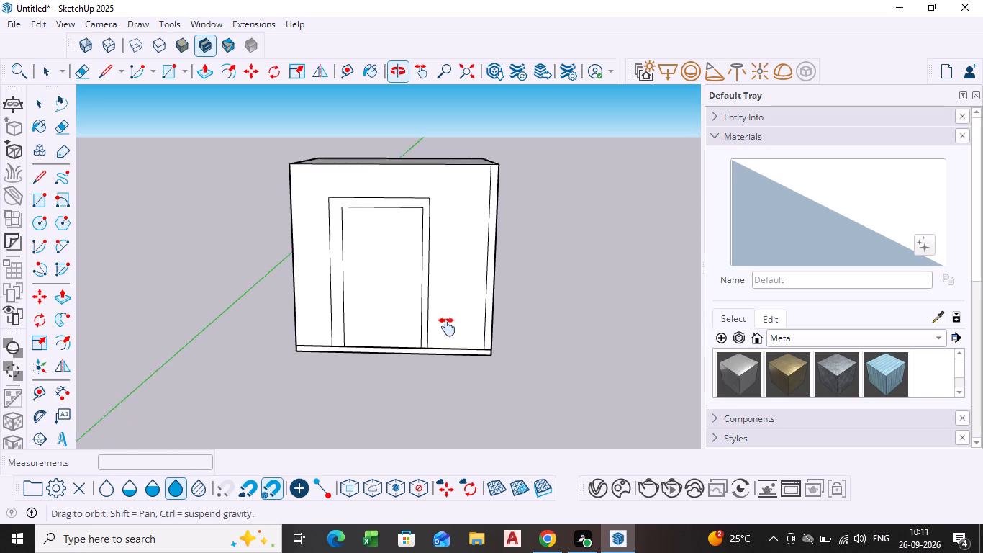
{"action": "middle_click_drag", "start_coordinate": [447, 327], "coordinate": [467, 404], "text": "shift"}
{"action": "scroll", "coordinate": [460, 362], "scroll_direction": "down", "scroll_amount": 1, "text": "shift"}
{"action": "scroll", "coordinate": [467, 402], "scroll_direction": "up", "scroll_amount": 2}
{"action": "middle_click_drag", "start_coordinate": [467, 402], "coordinate": [464, 372]}
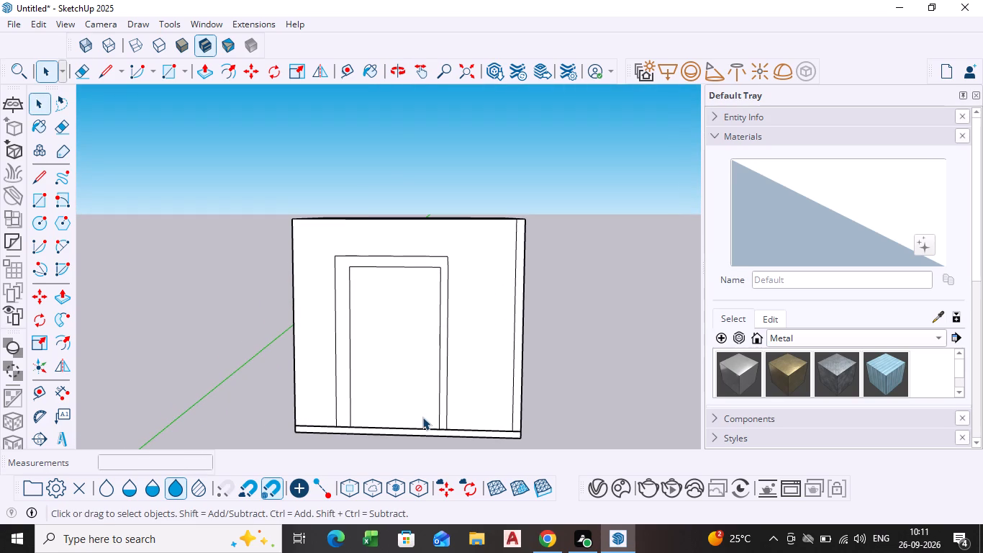
{"action": "scroll", "coordinate": [368, 392], "scroll_direction": "down", "scroll_amount": 4}
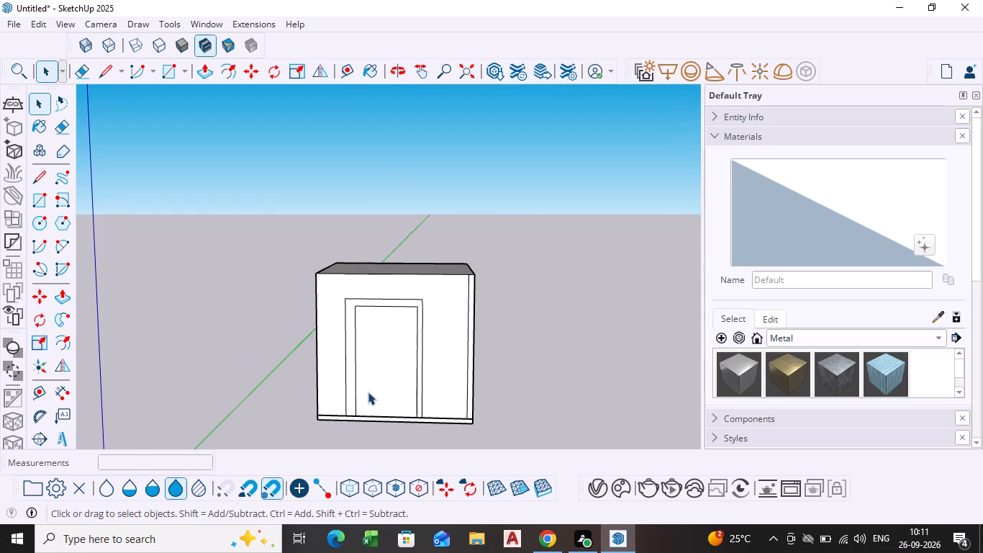
{"action": "middle_click", "coordinate": [368, 392]}
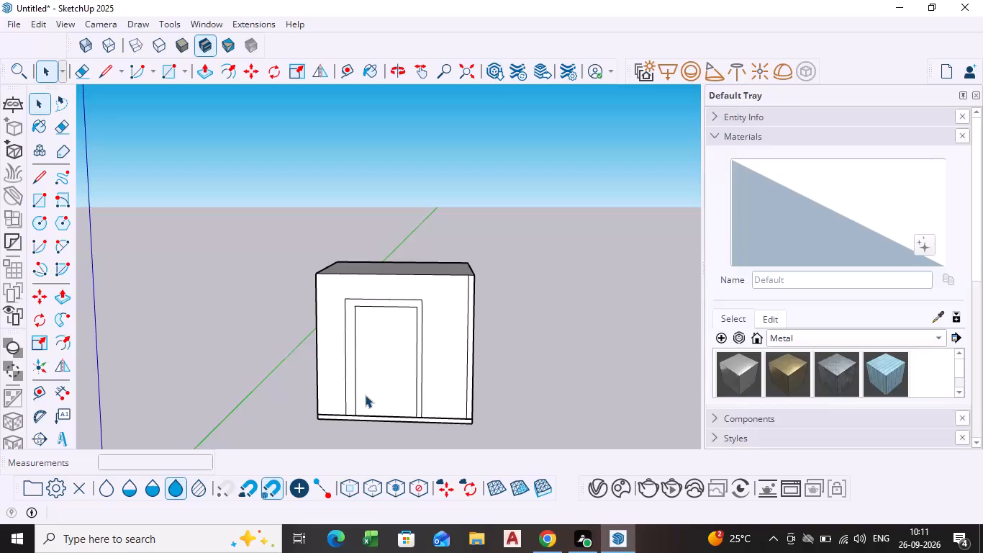
{"action": "scroll", "coordinate": [353, 390], "scroll_direction": "up", "scroll_amount": 4}
{"action": "middle_click_drag", "start_coordinate": [344, 387], "coordinate": [343, 387]}
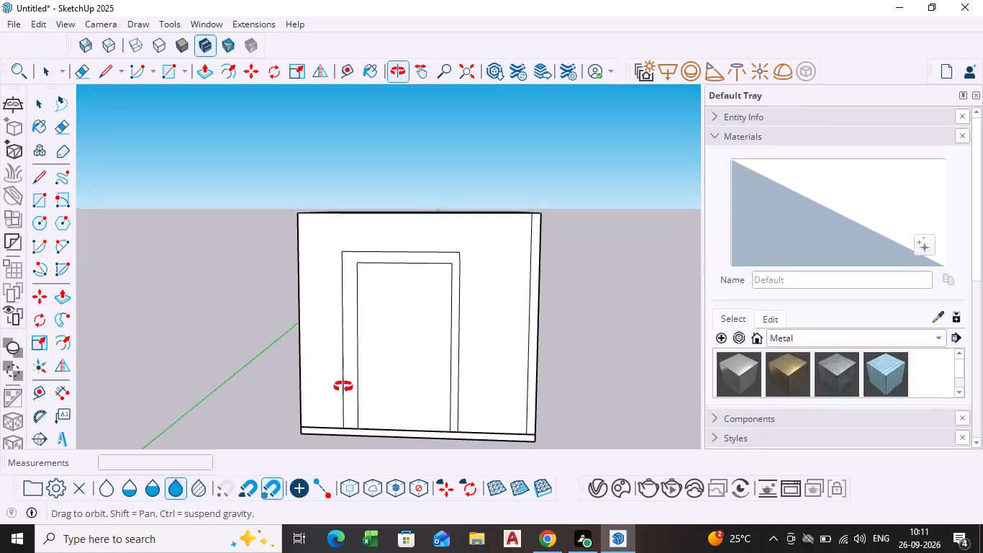
{"action": "middle_click_drag", "start_coordinate": [343, 387], "coordinate": [344, 380]}
{"action": "scroll", "coordinate": [344, 380], "scroll_direction": "down", "scroll_amount": 3}
{"action": "middle_click_drag", "start_coordinate": [349, 392], "coordinate": [358, 384]}
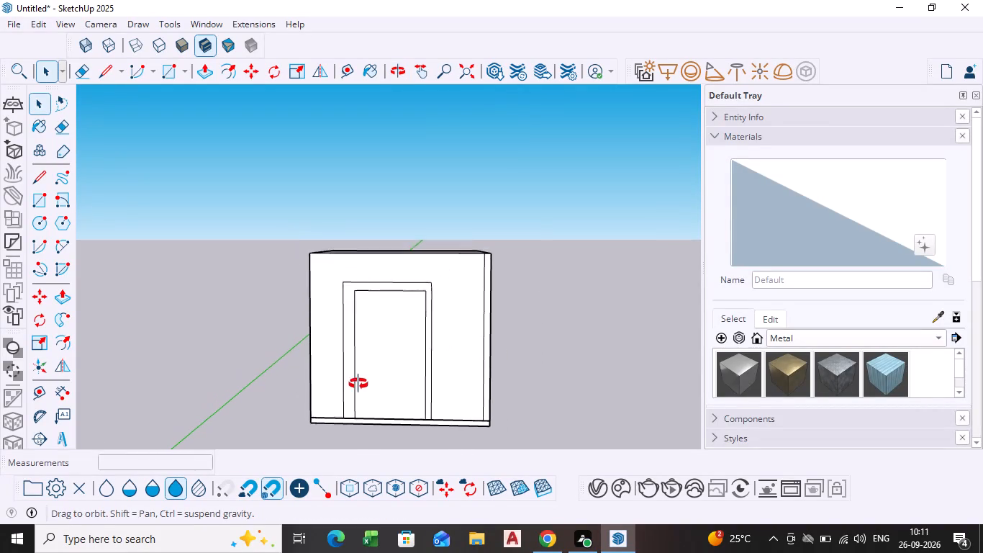
{"action": "middle_click_drag", "start_coordinate": [358, 384], "coordinate": [362, 382]}
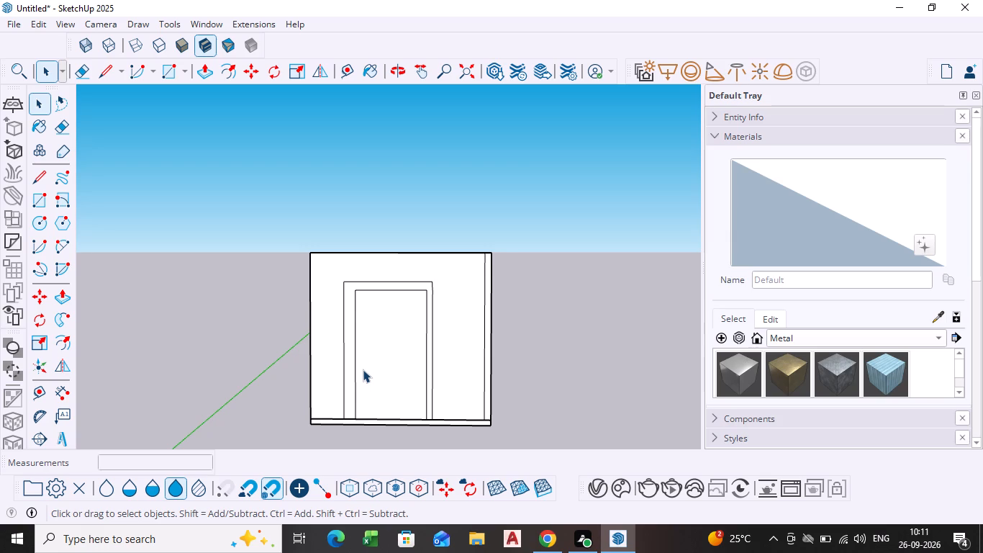
{"action": "scroll", "coordinate": [363, 369], "scroll_direction": "up", "scroll_amount": 1}
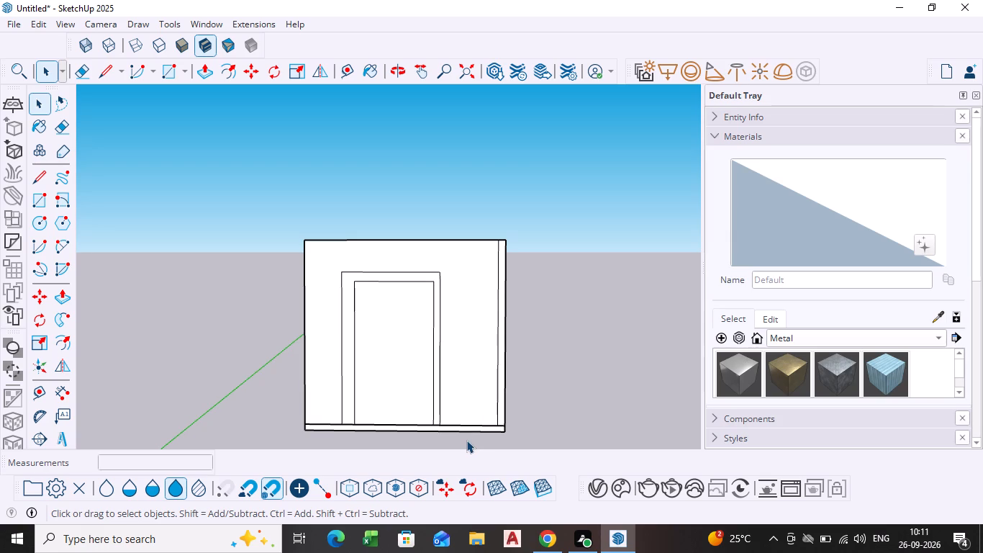
{"action": "scroll", "coordinate": [355, 368], "scroll_direction": "up", "scroll_amount": 1}
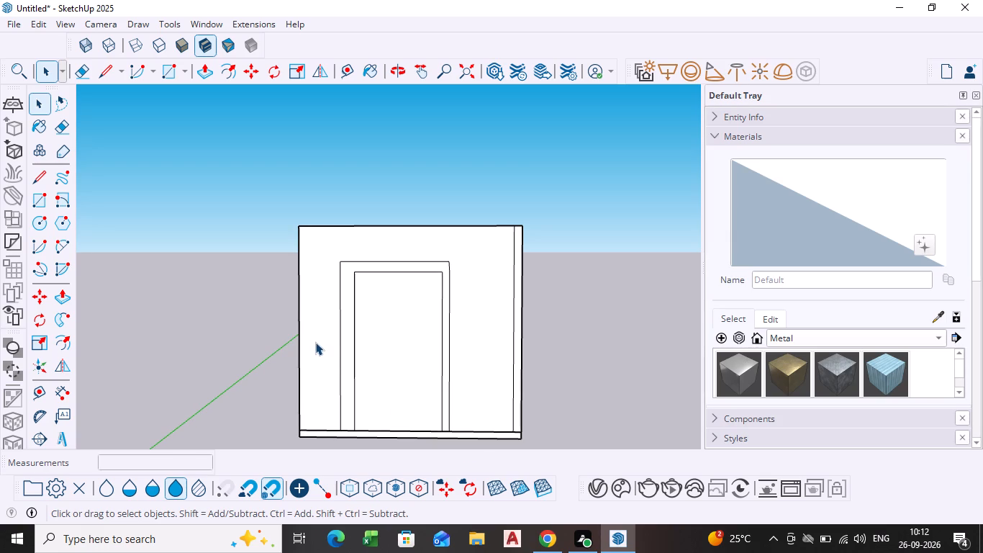
{"action": "scroll", "coordinate": [317, 351], "scroll_direction": "down", "scroll_amount": 1}
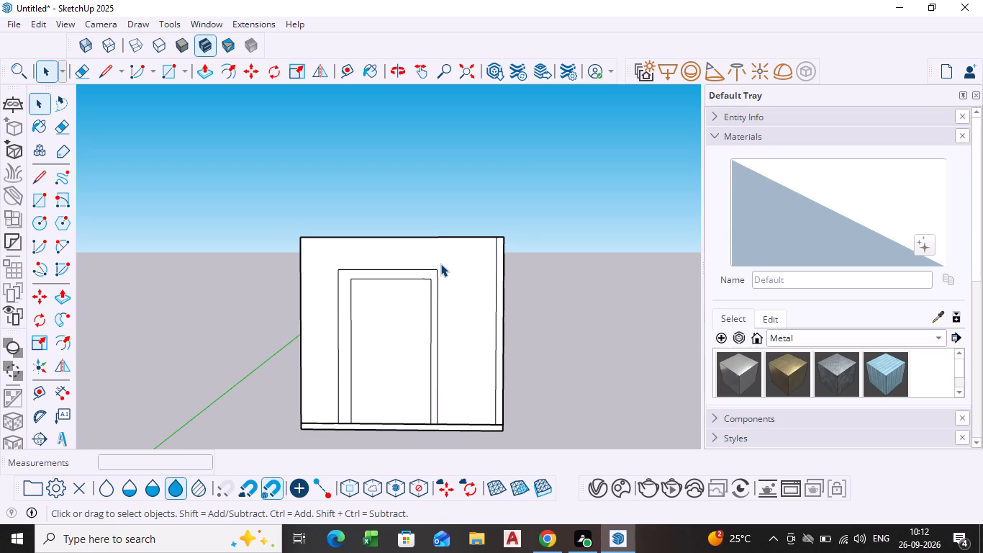
{"action": "scroll", "coordinate": [466, 265], "scroll_direction": "down", "scroll_amount": 1}
{"action": "middle_click_drag", "start_coordinate": [467, 266], "coordinate": [483, 302]}
{"action": "scroll", "coordinate": [481, 292], "scroll_direction": "up", "scroll_amount": 5}
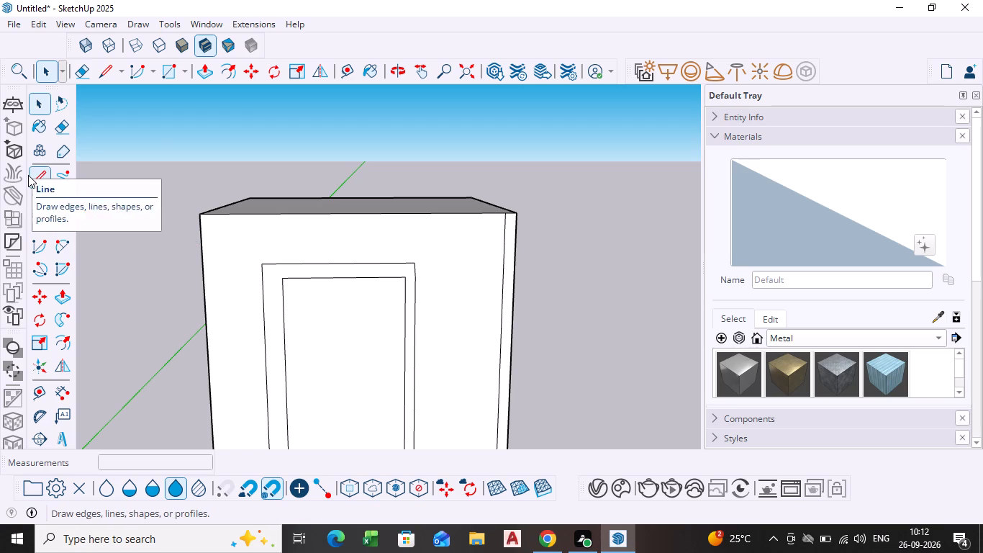
{"action": "scroll", "coordinate": [29, 176], "scroll_direction": "down", "scroll_amount": 6}
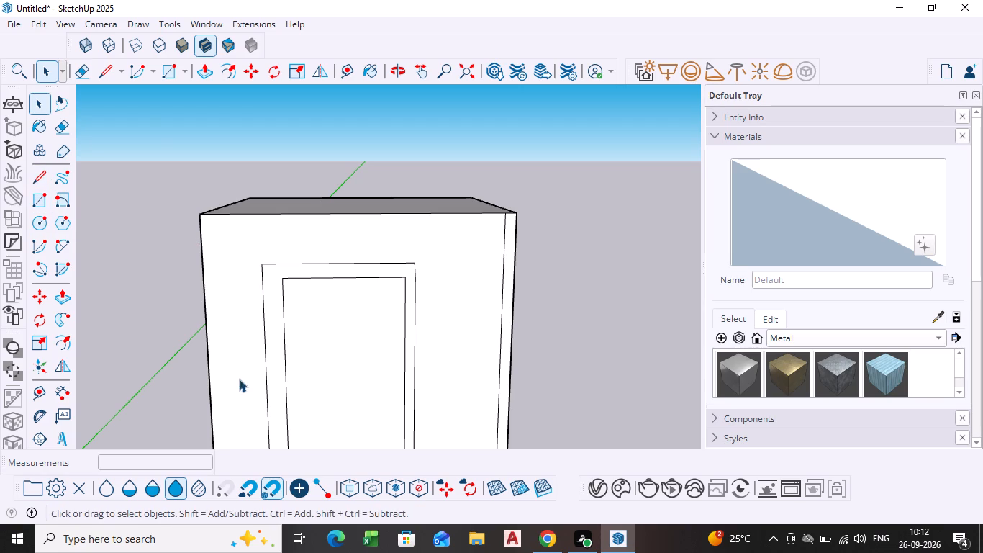
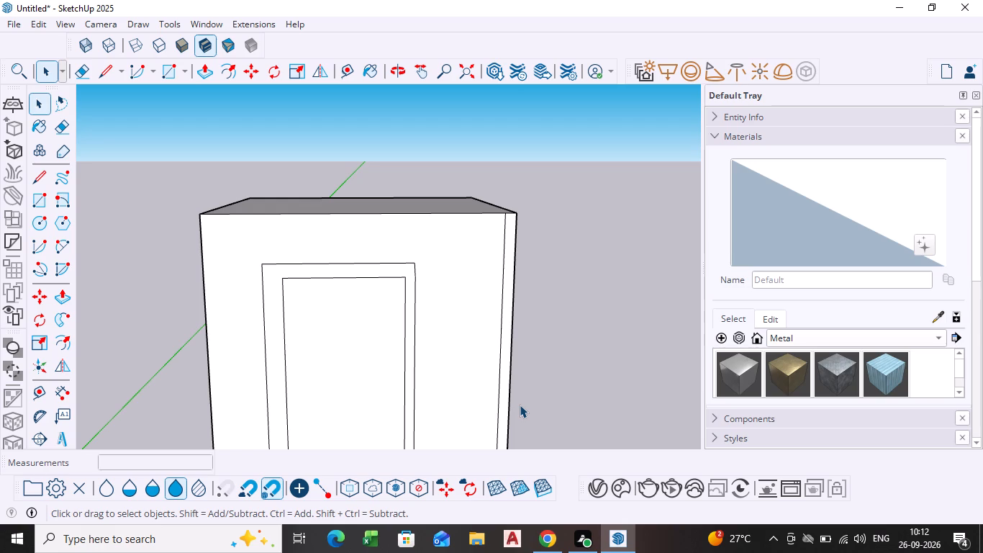
Select the door frame face on the front elevation and show the Solid Colors material collection.
{"action": "middle_click_drag", "start_coordinate": [522, 403], "coordinate": [565, 328], "text": "shift"}
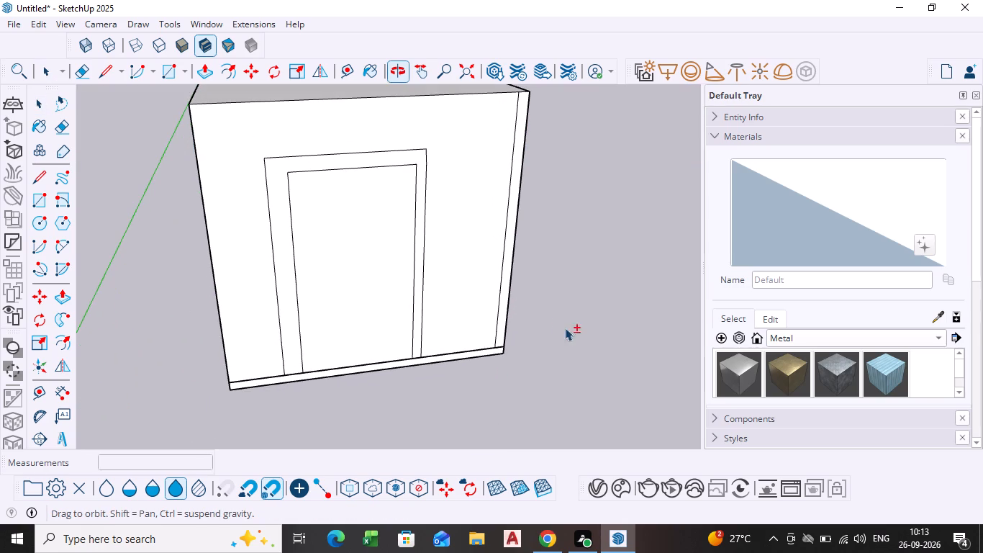
{"action": "middle_click_drag", "start_coordinate": [514, 341], "coordinate": [482, 346]}
{"action": "scroll", "coordinate": [371, 304], "scroll_direction": "up", "scroll_amount": 2}
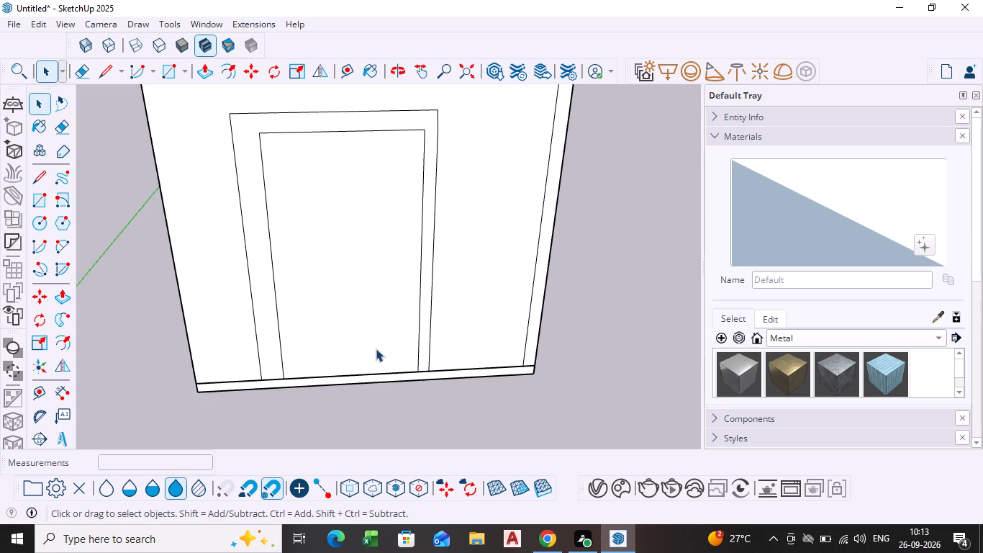
{"action": "scroll", "coordinate": [373, 371], "scroll_direction": "down", "scroll_amount": 1}
{"action": "middle_click_drag", "start_coordinate": [366, 377], "coordinate": [355, 360]}
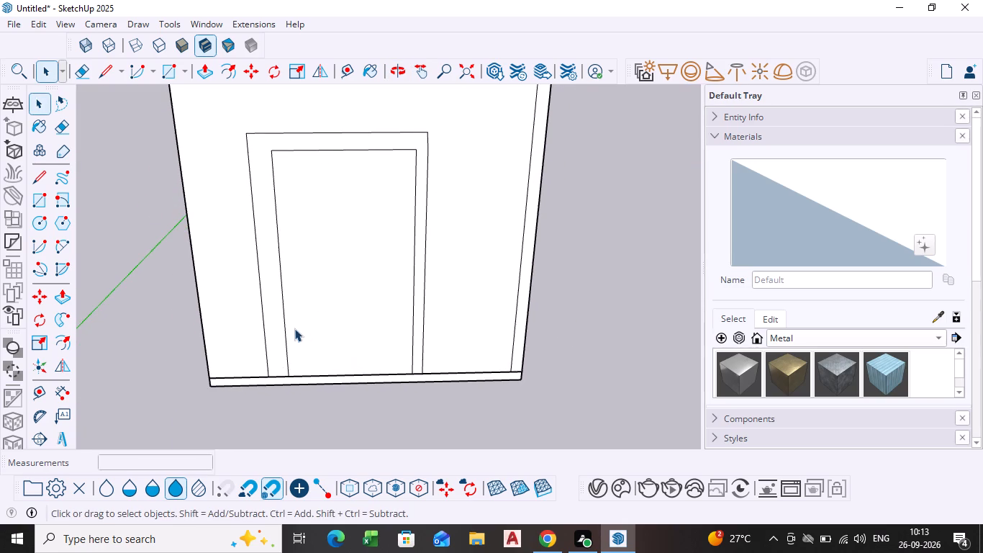
{"action": "scroll", "coordinate": [294, 328], "scroll_direction": "up", "scroll_amount": 1}
{"action": "left_click", "coordinate": [274, 324]}
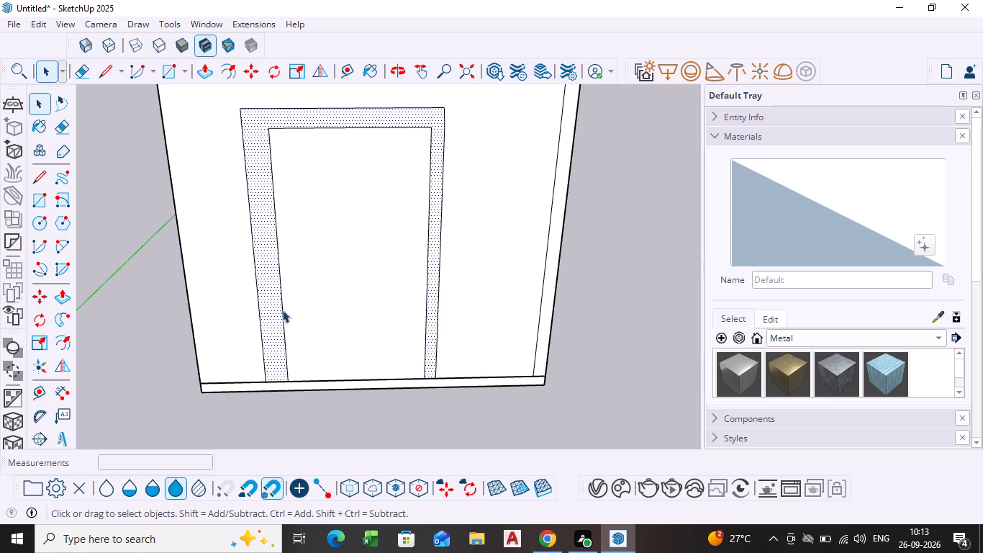
{"action": "scroll", "coordinate": [541, 401], "scroll_direction": "down", "scroll_amount": 1}
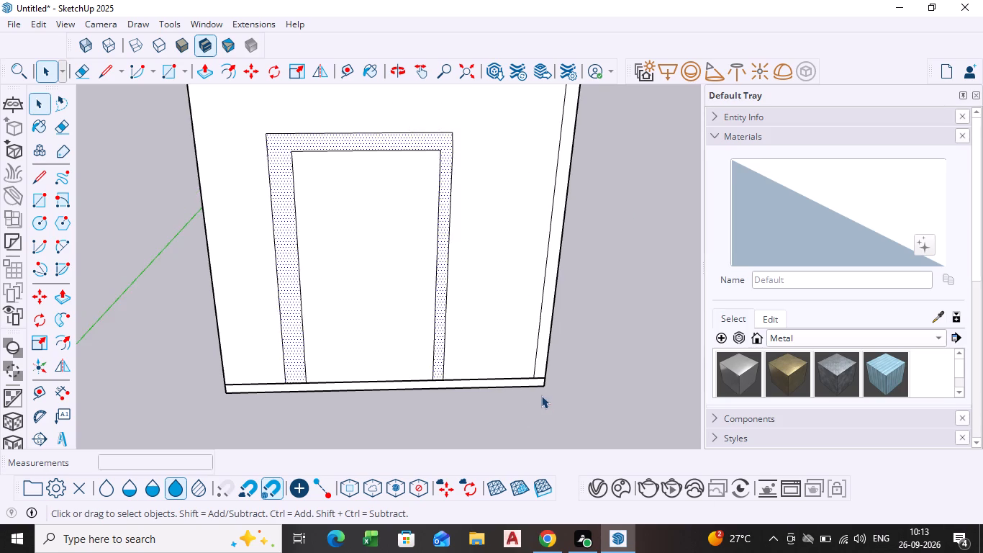
{"action": "scroll", "coordinate": [541, 395], "scroll_direction": "down", "scroll_amount": 1}
{"action": "left_click", "coordinate": [916, 337]}
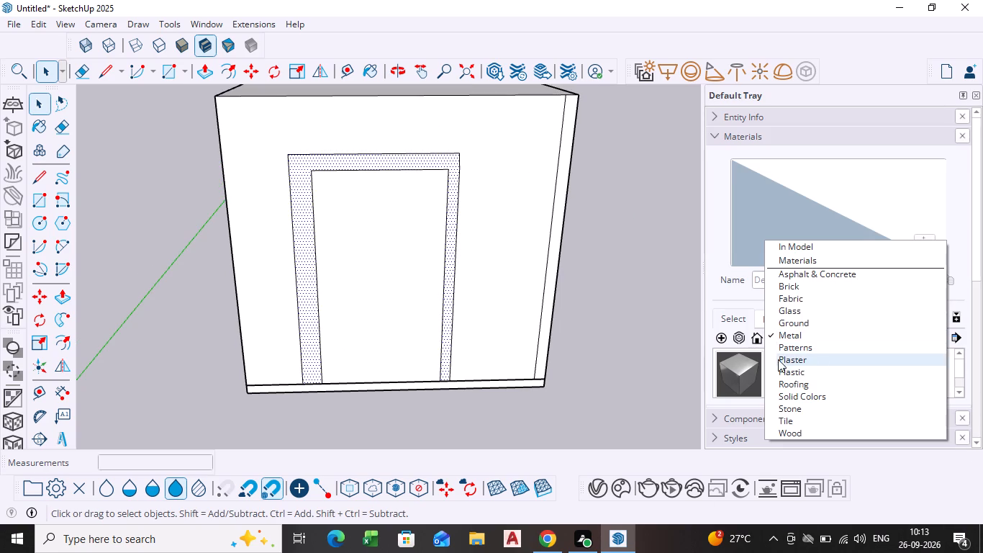
{"action": "left_click", "coordinate": [799, 397]}
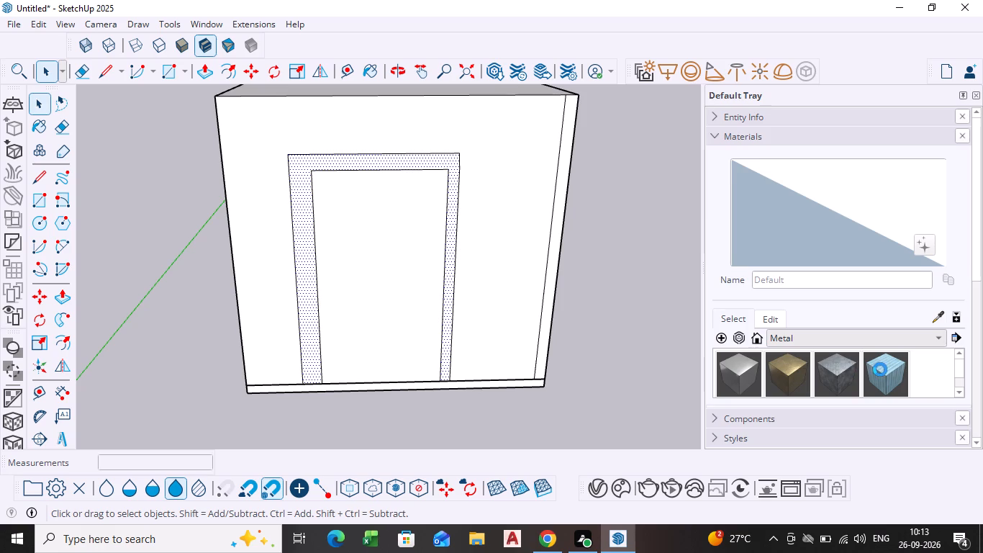
Browse the Solid Colors materials for a colour suitable for the door frame.
{"action": "scroll", "coordinate": [828, 382], "scroll_direction": "down", "scroll_amount": 2}
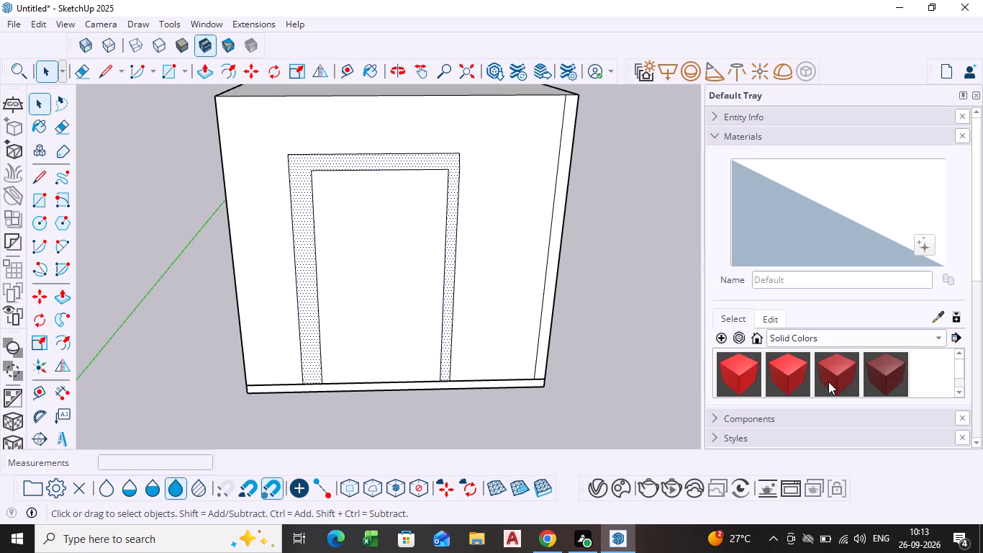
{"action": "scroll", "coordinate": [828, 382], "scroll_direction": "down", "scroll_amount": 6}
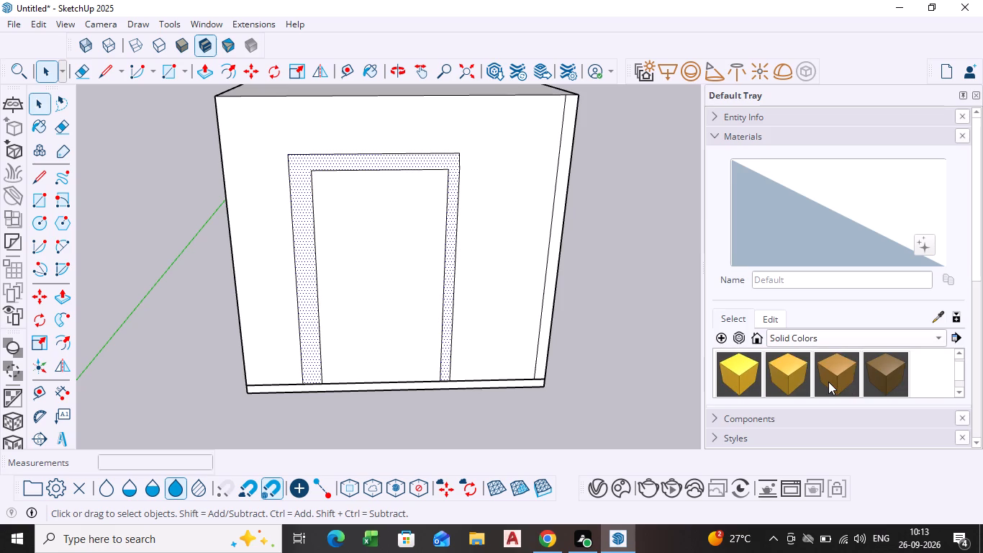
{"action": "scroll", "coordinate": [828, 382], "scroll_direction": "up", "scroll_amount": 3}
{"action": "scroll", "coordinate": [828, 382], "scroll_direction": "down", "scroll_amount": 8}
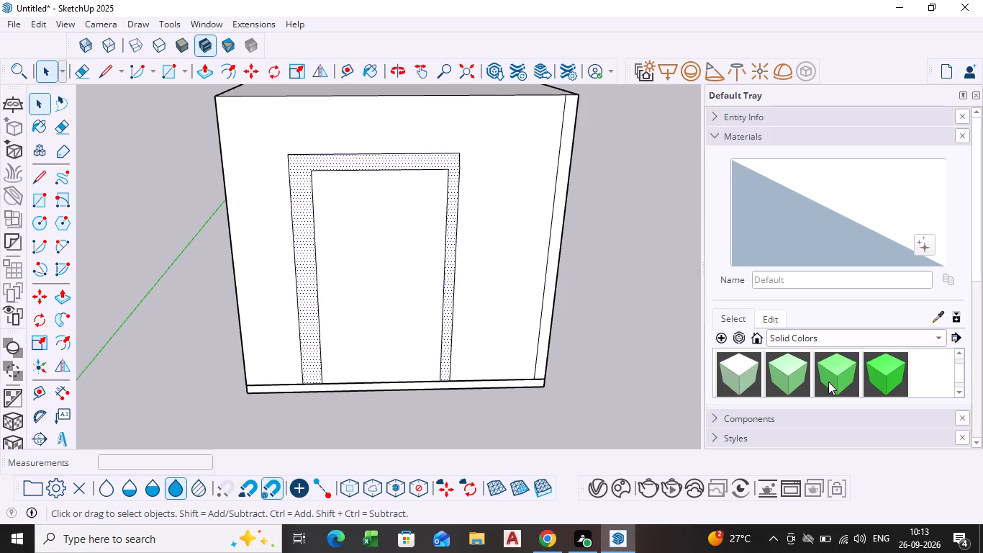
{"action": "scroll", "coordinate": [828, 382], "scroll_direction": "down", "scroll_amount": 17}
{"action": "scroll", "coordinate": [831, 292], "scroll_direction": "up", "scroll_amount": 1}
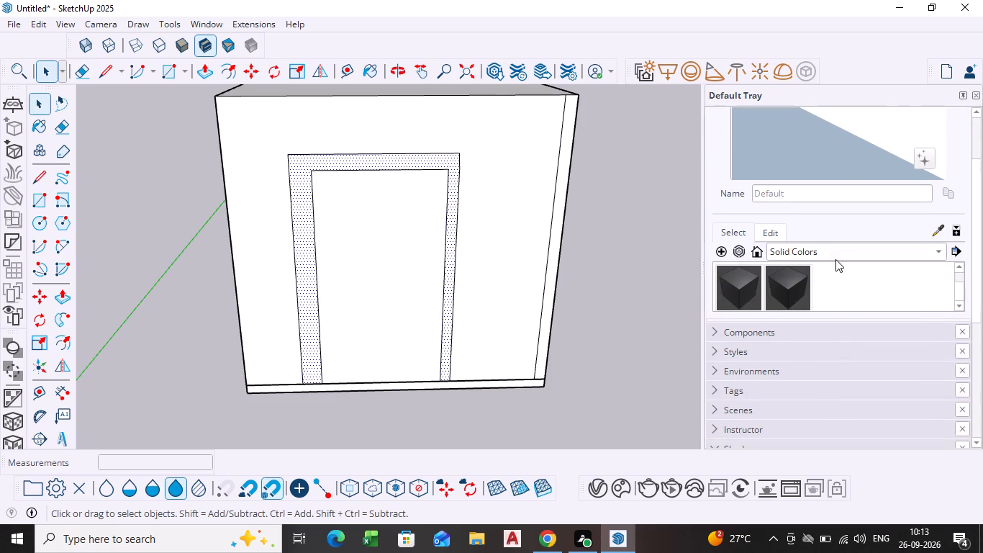
{"action": "scroll", "coordinate": [822, 296], "scroll_direction": "up", "scroll_amount": 3}
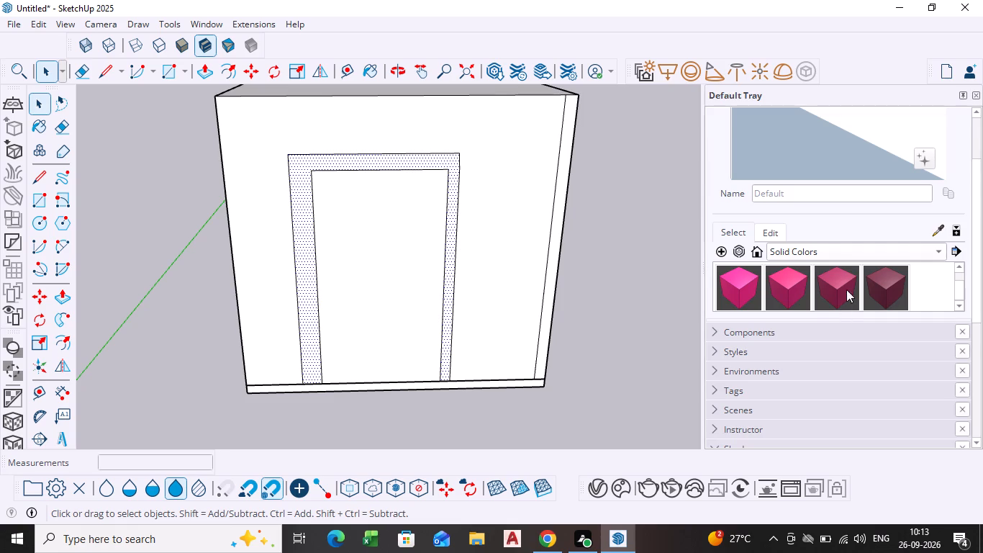
{"action": "scroll", "coordinate": [848, 283], "scroll_direction": "down", "scroll_amount": 1}
{"action": "scroll", "coordinate": [848, 283], "scroll_direction": "up", "scroll_amount": 1}
{"action": "scroll", "coordinate": [848, 283], "scroll_direction": "down", "scroll_amount": 3}
{"action": "scroll", "coordinate": [848, 283], "scroll_direction": "up", "scroll_amount": 1}
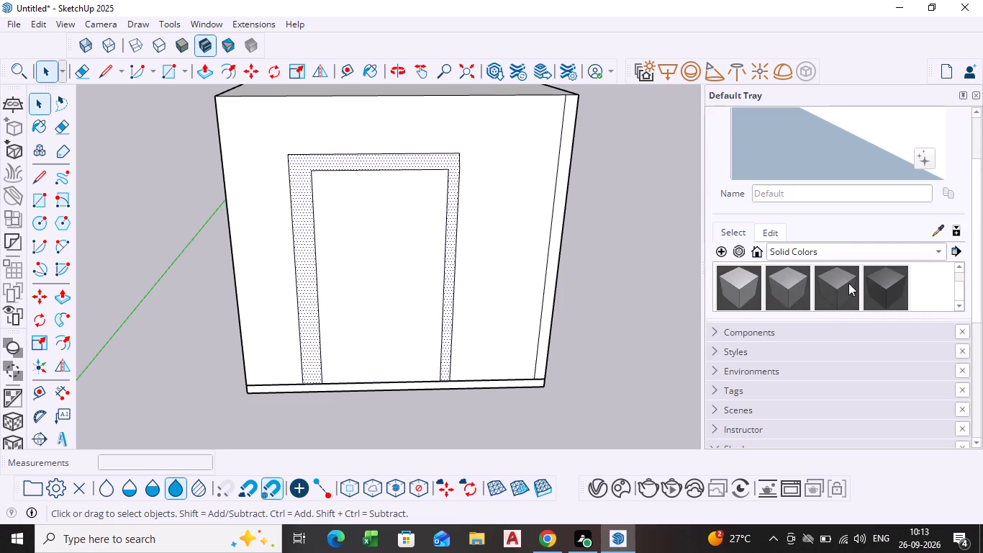
{"action": "scroll", "coordinate": [848, 283], "scroll_direction": "up", "scroll_amount": 4}
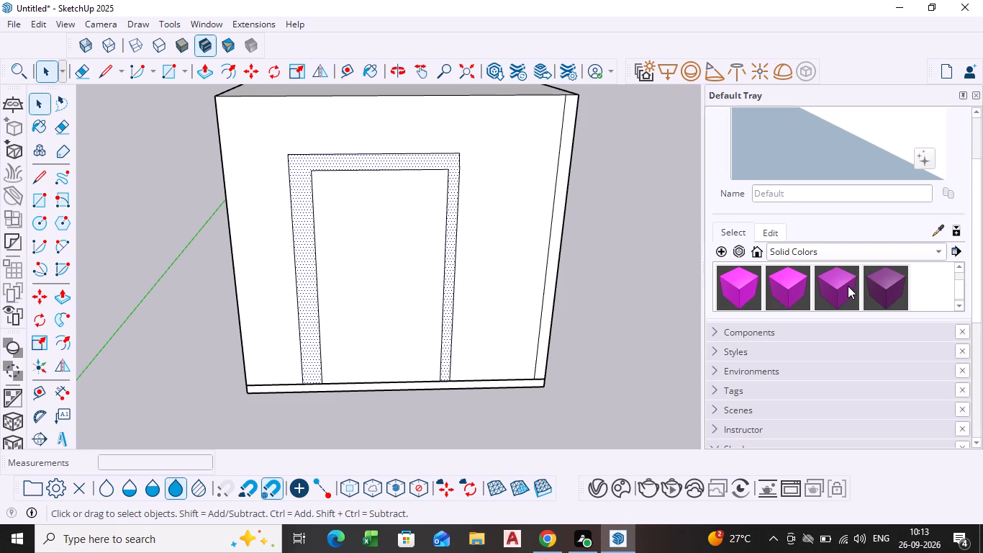
{"action": "scroll", "coordinate": [780, 300], "scroll_direction": "up", "scroll_amount": 2}
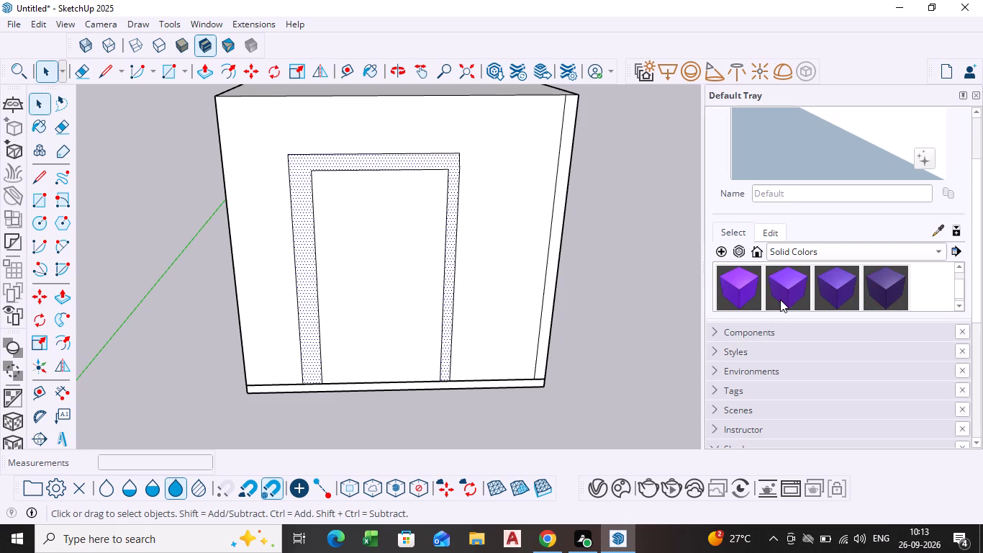
{"action": "scroll", "coordinate": [780, 300], "scroll_direction": "up", "scroll_amount": 1}
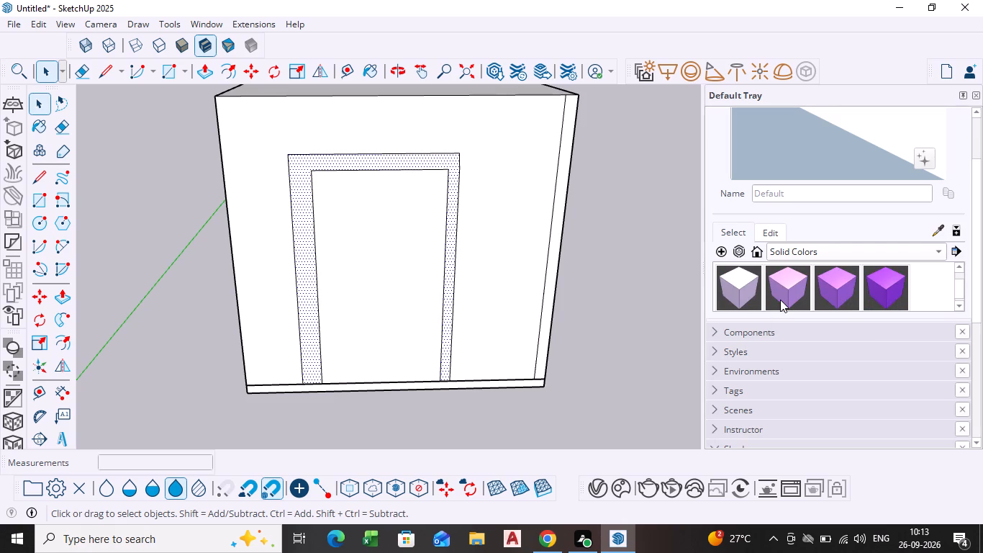
{"action": "scroll", "coordinate": [780, 300], "scroll_direction": "up", "scroll_amount": 10}
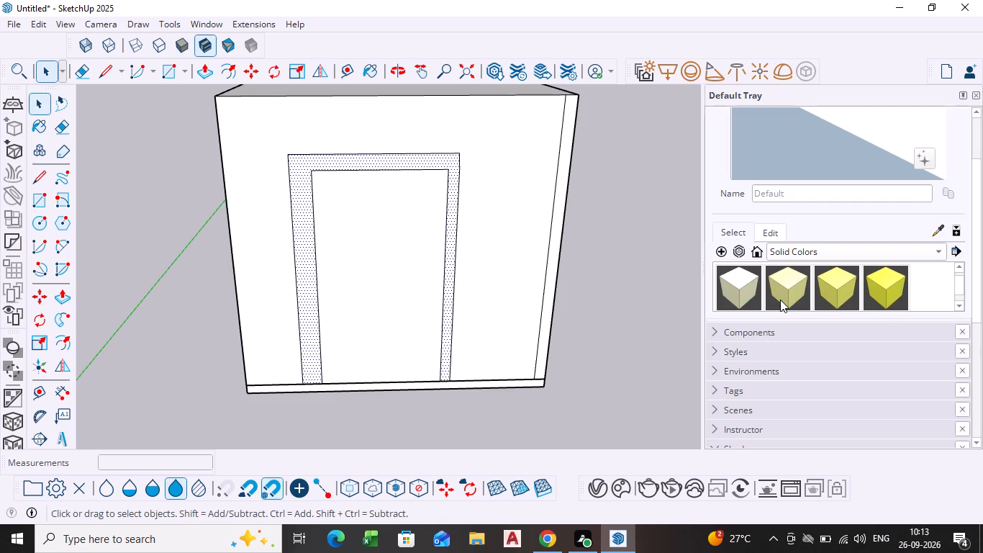
{"action": "scroll", "coordinate": [789, 298], "scroll_direction": "up", "scroll_amount": 2}
{"action": "scroll", "coordinate": [789, 298], "scroll_direction": "down", "scroll_amount": 1}
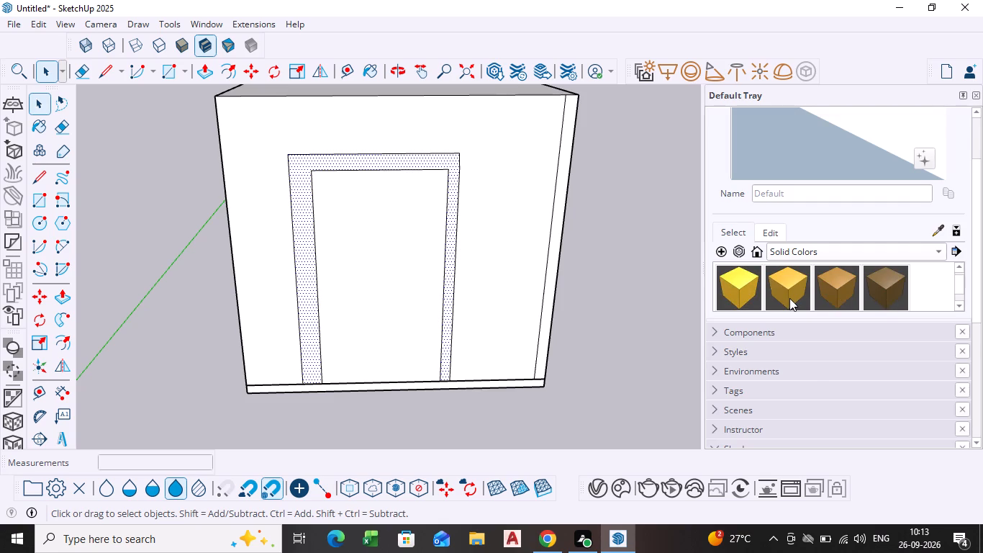
Paint the door frame face with D06_Sunflower_Bright and clear the selection.
{"action": "left_click", "coordinate": [789, 298]}
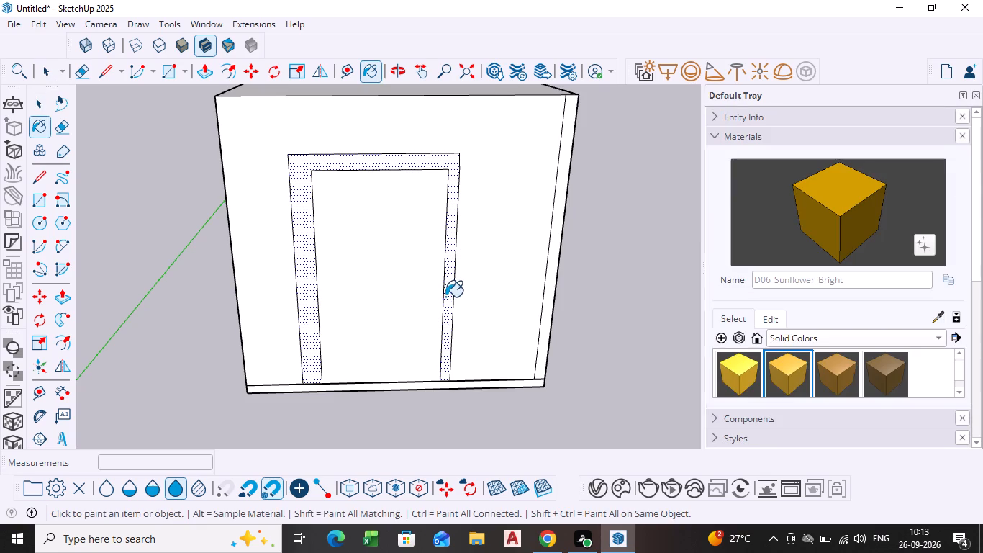
{"action": "left_click", "coordinate": [450, 294]}
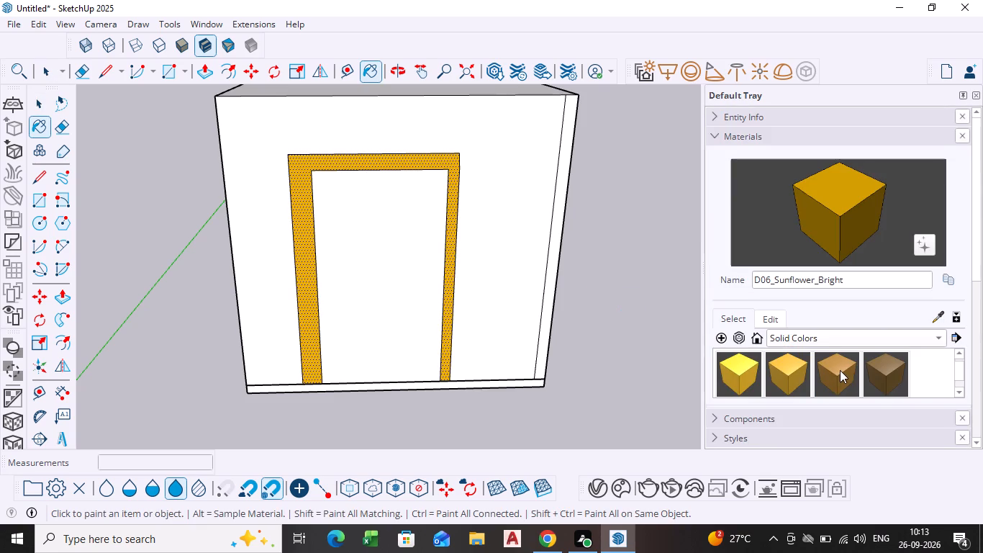
{"action": "key", "text": "Escape"}
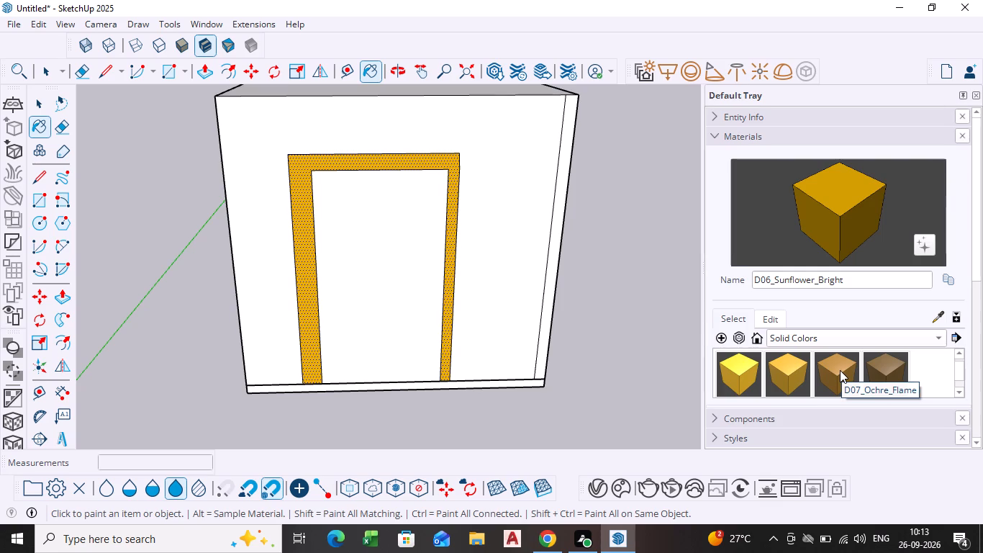
{"action": "left_click", "coordinate": [638, 323]}
{"action": "key", "text": "Escape"}
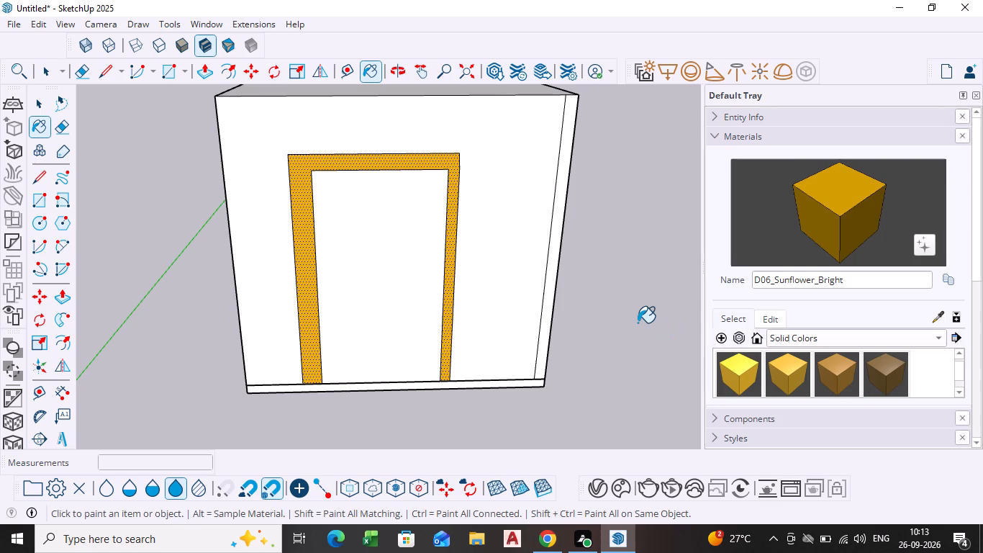
{"action": "key", "text": "space"}
{"action": "left_click", "coordinate": [637, 322]}
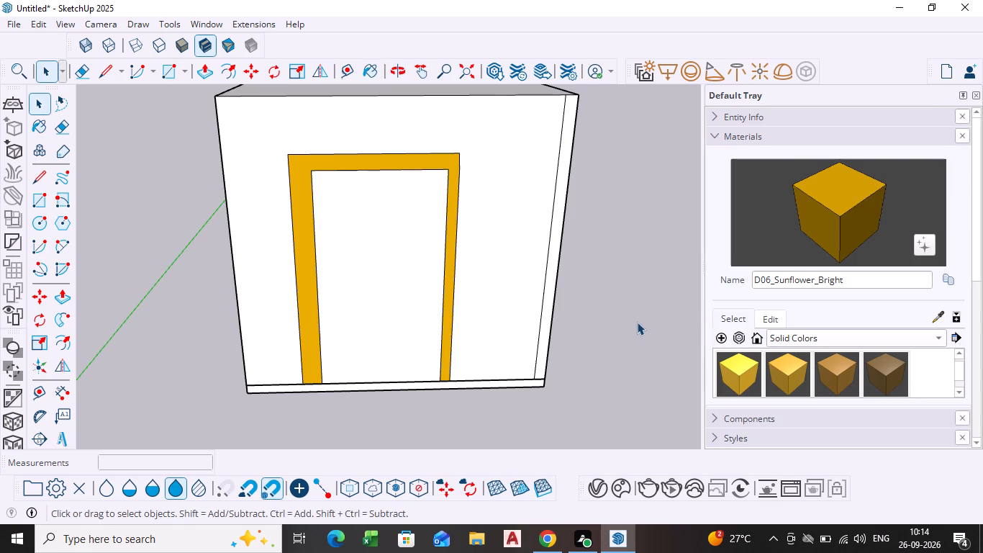
Examine the painted door frame in the front elevation.
{"action": "middle_click", "coordinate": [386, 508]}
{"action": "middle_click_drag", "start_coordinate": [371, 436], "coordinate": [363, 397]}
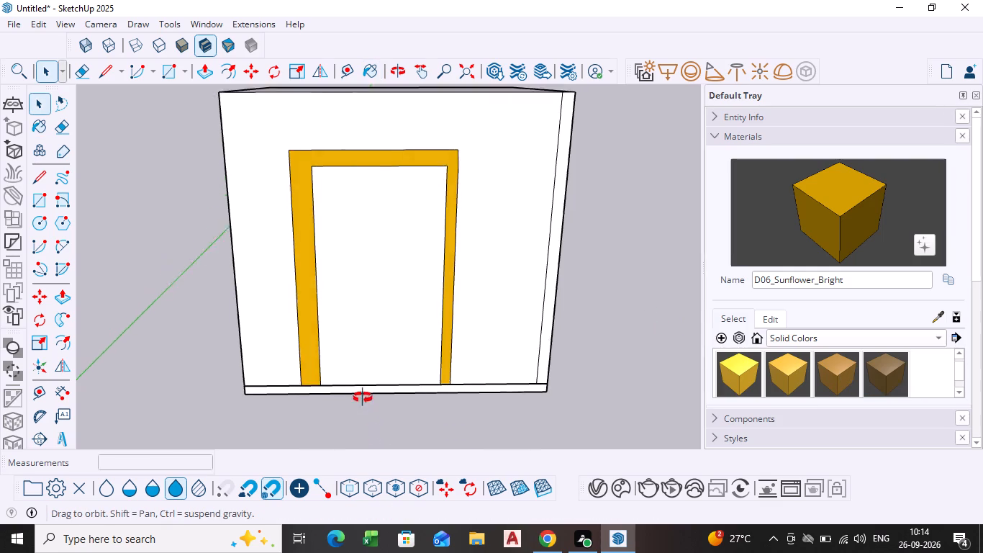
{"action": "middle_click_drag", "start_coordinate": [363, 397], "coordinate": [358, 371]}
{"action": "scroll", "coordinate": [382, 341], "scroll_direction": "down", "scroll_amount": 5}
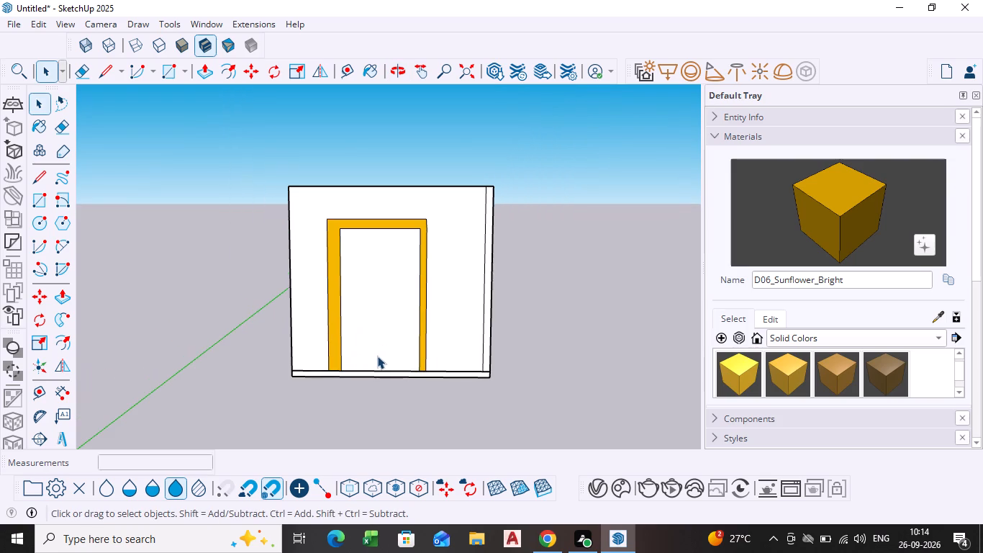
{"action": "middle_click", "coordinate": [377, 356]}
{"action": "scroll", "coordinate": [376, 356], "scroll_direction": "up", "scroll_amount": 3}
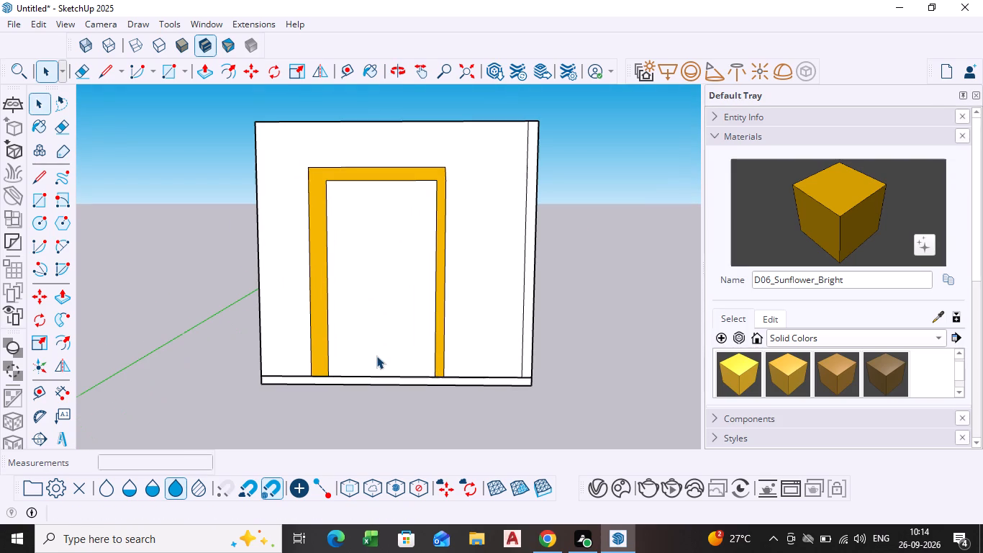
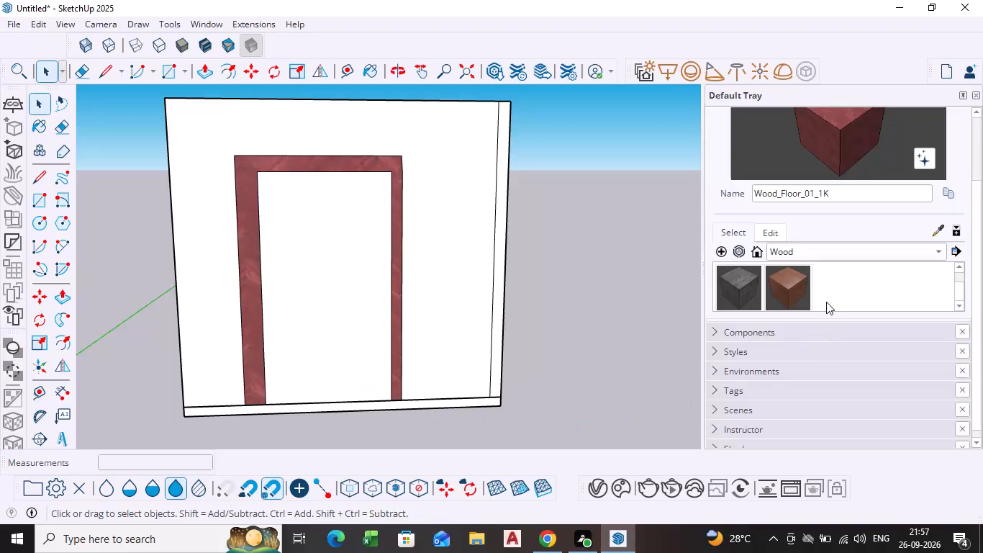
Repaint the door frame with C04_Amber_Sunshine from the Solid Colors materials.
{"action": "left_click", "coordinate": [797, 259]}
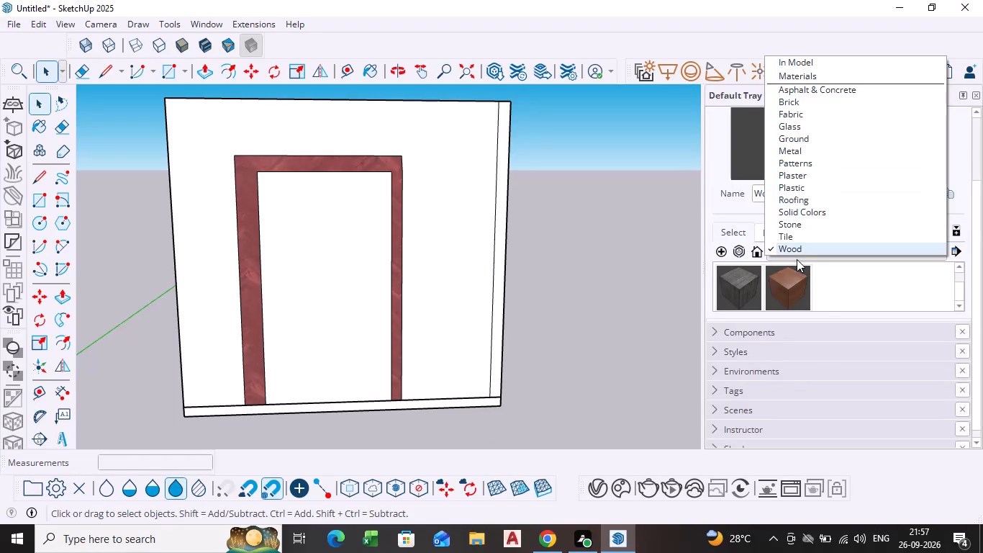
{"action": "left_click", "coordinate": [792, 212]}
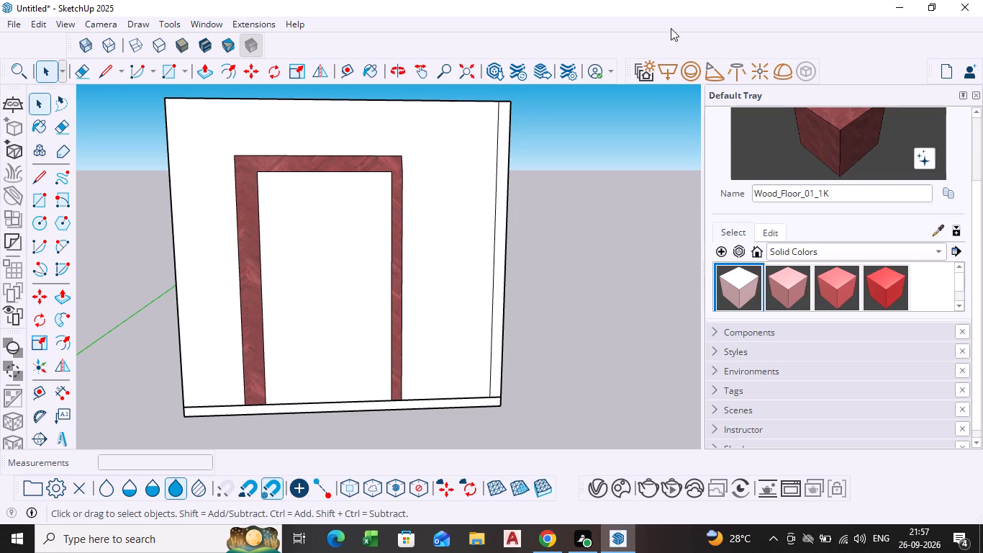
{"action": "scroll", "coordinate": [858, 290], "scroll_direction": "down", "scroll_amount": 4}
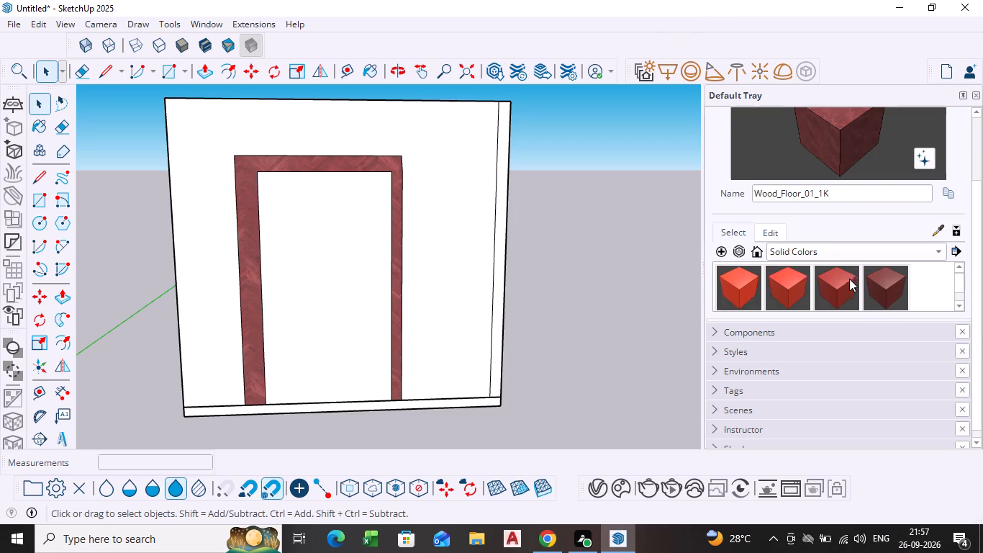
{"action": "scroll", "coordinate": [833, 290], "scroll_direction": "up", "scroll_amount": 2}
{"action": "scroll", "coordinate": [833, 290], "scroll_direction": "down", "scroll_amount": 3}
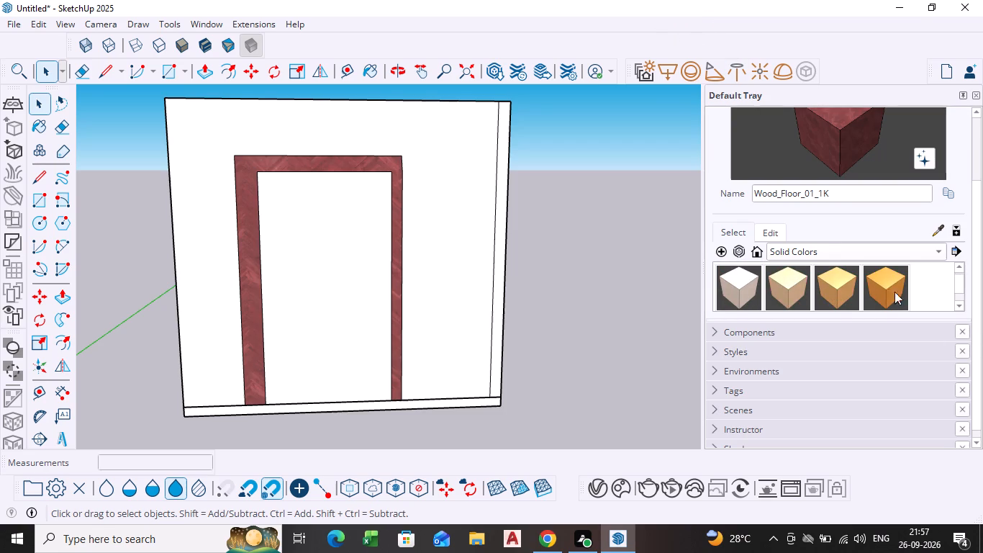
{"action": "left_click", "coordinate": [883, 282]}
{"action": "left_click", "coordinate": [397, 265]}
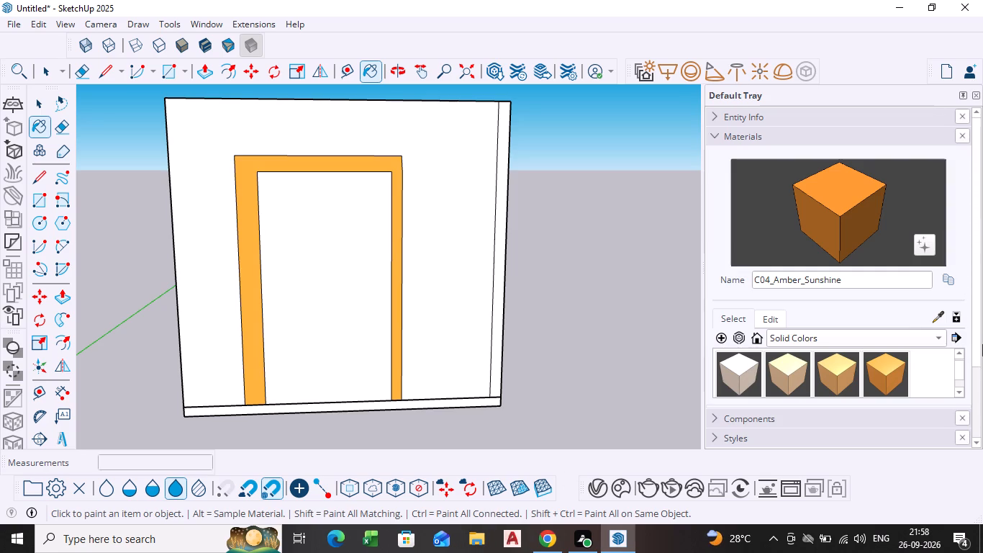
Paint the door frame with the Solid Colors material C07_Caramel_Shine and leave the Paint tool.
{"action": "scroll", "coordinate": [860, 367], "scroll_direction": "down", "scroll_amount": 1}
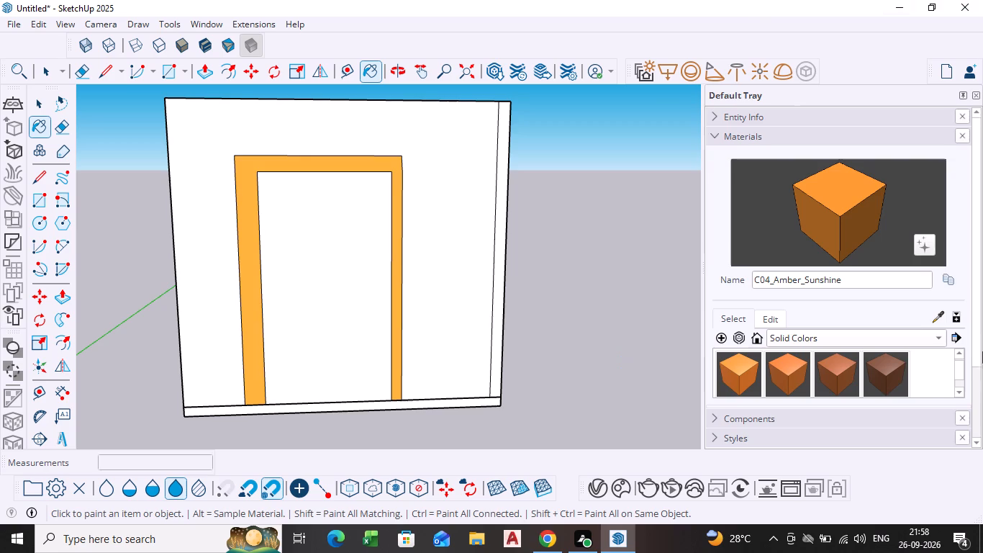
{"action": "left_click", "coordinate": [835, 385]}
{"action": "left_click", "coordinate": [250, 242]}
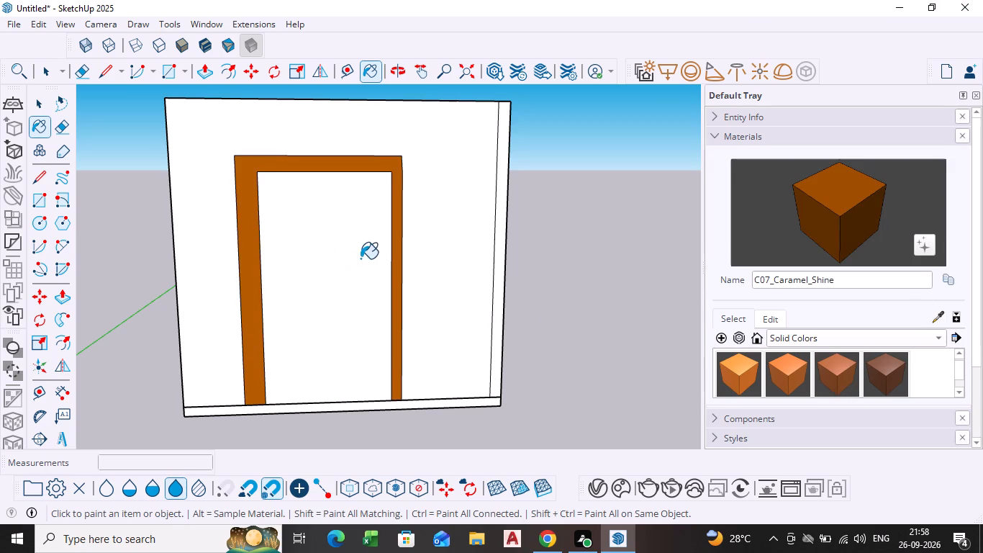
{"action": "key", "text": "space"}
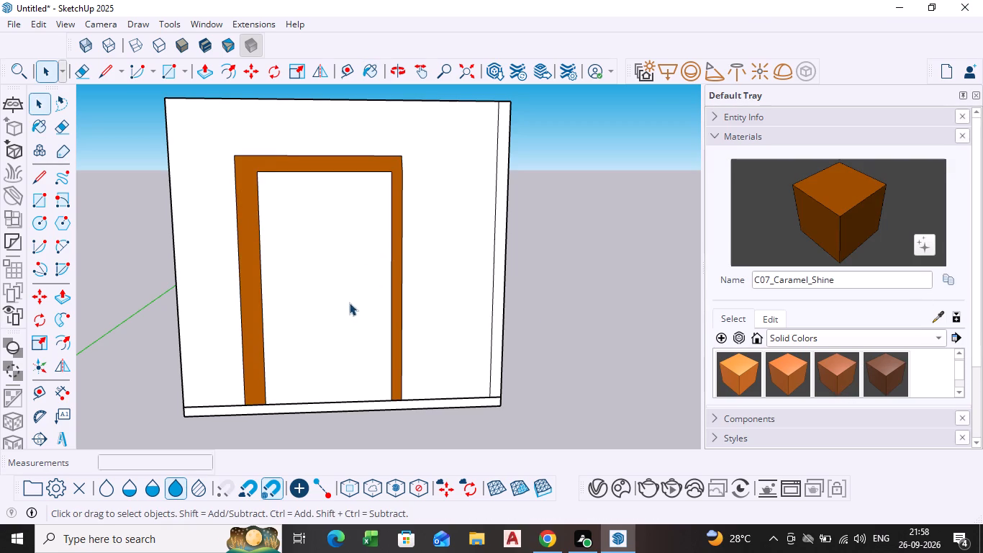
{"action": "key", "text": "Escape"}
Select the door panel inside the frame and paint it with Glass_Safety_01 from the Glass materials.
{"action": "left_click", "coordinate": [352, 367]}
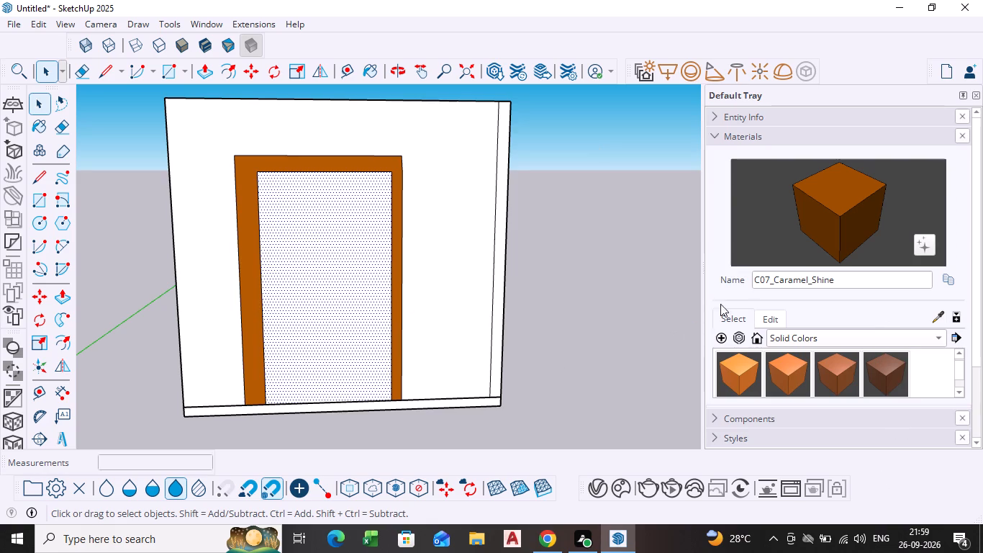
{"action": "left_click", "coordinate": [842, 338]}
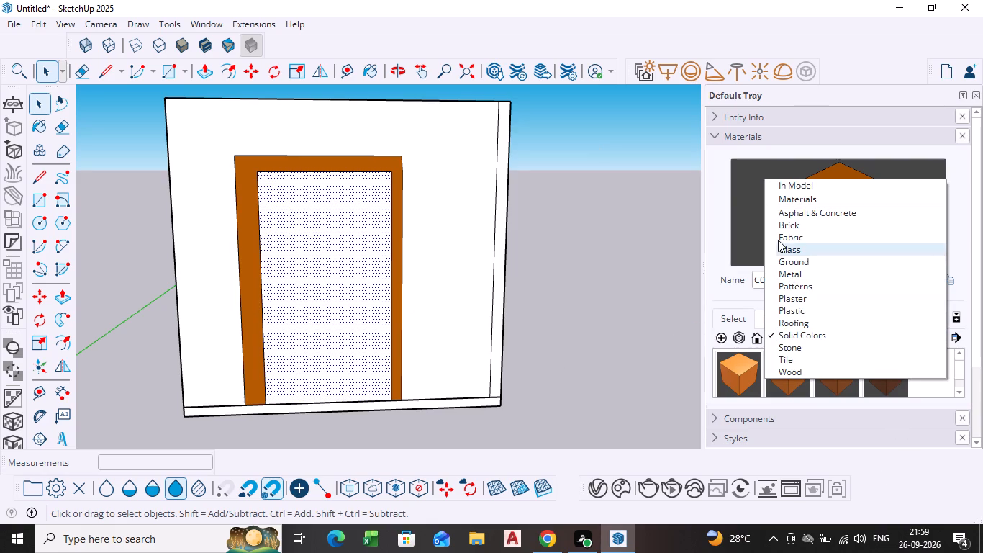
{"action": "left_click", "coordinate": [776, 250]}
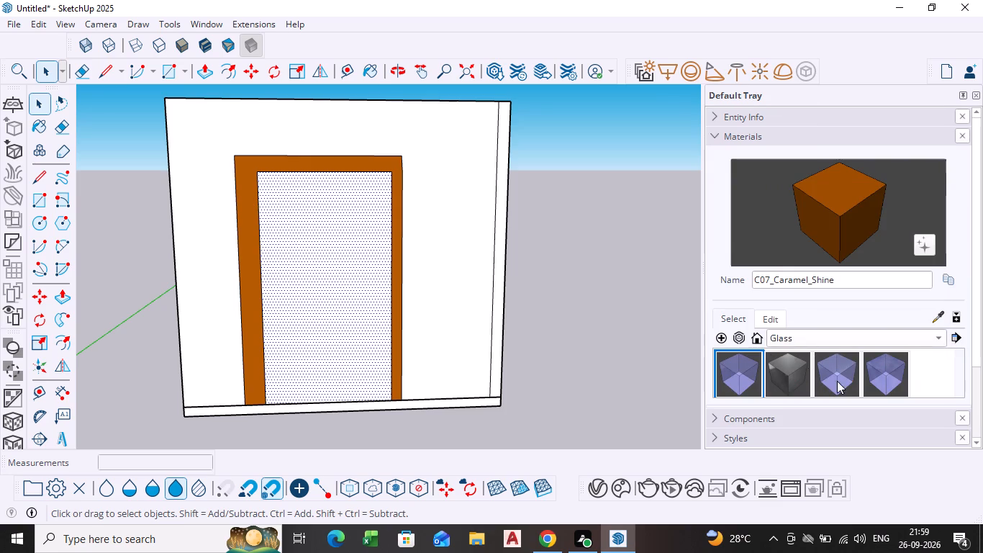
{"action": "left_click", "coordinate": [838, 381]}
{"action": "left_click", "coordinate": [303, 276]}
Examine the glazed door and its painted frame from several angles and distances.
{"action": "scroll", "coordinate": [525, 343], "scroll_direction": "down", "scroll_amount": 2}
{"action": "middle_click_drag", "start_coordinate": [526, 348], "coordinate": [499, 364]}
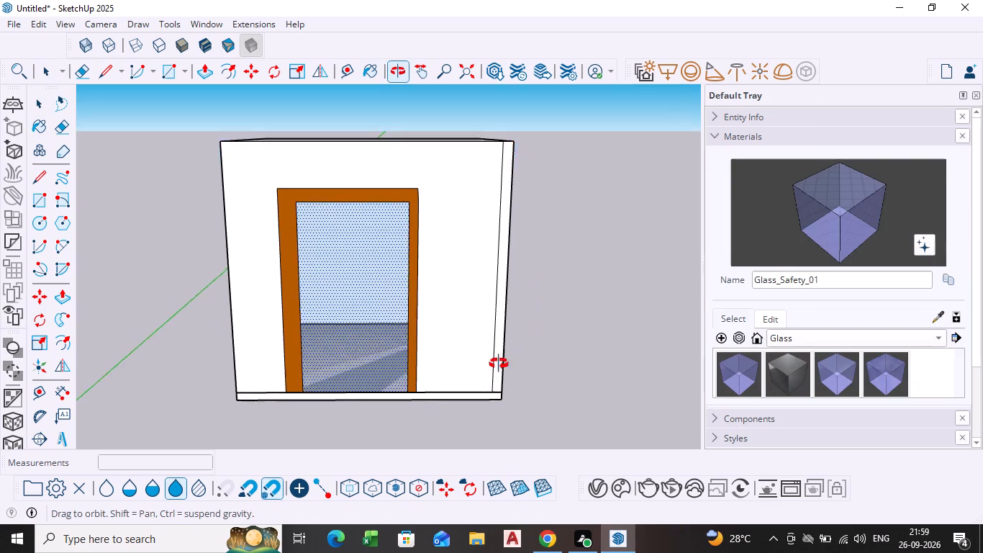
{"action": "middle_click_drag", "start_coordinate": [499, 364], "coordinate": [540, 378]}
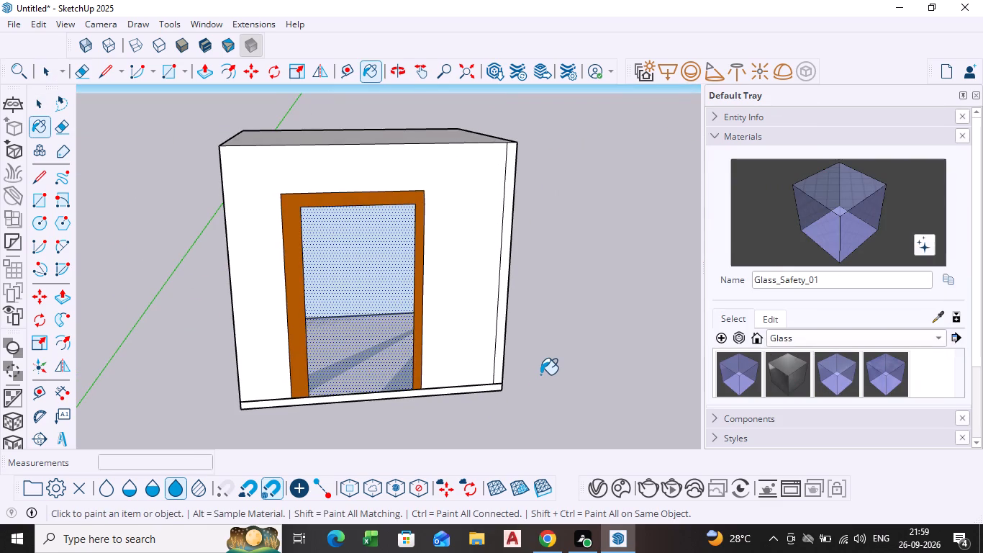
{"action": "scroll", "coordinate": [474, 347], "scroll_direction": "down", "scroll_amount": 6}
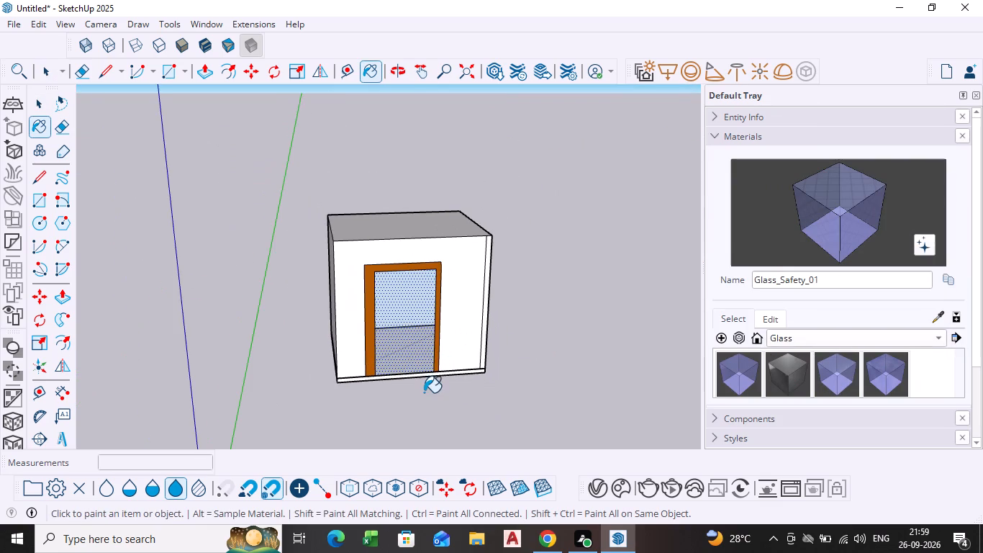
{"action": "middle_click_drag", "start_coordinate": [422, 390], "coordinate": [369, 348]}
{"action": "scroll", "coordinate": [379, 359], "scroll_direction": "down", "scroll_amount": 1}
{"action": "scroll", "coordinate": [394, 305], "scroll_direction": "up", "scroll_amount": 3}
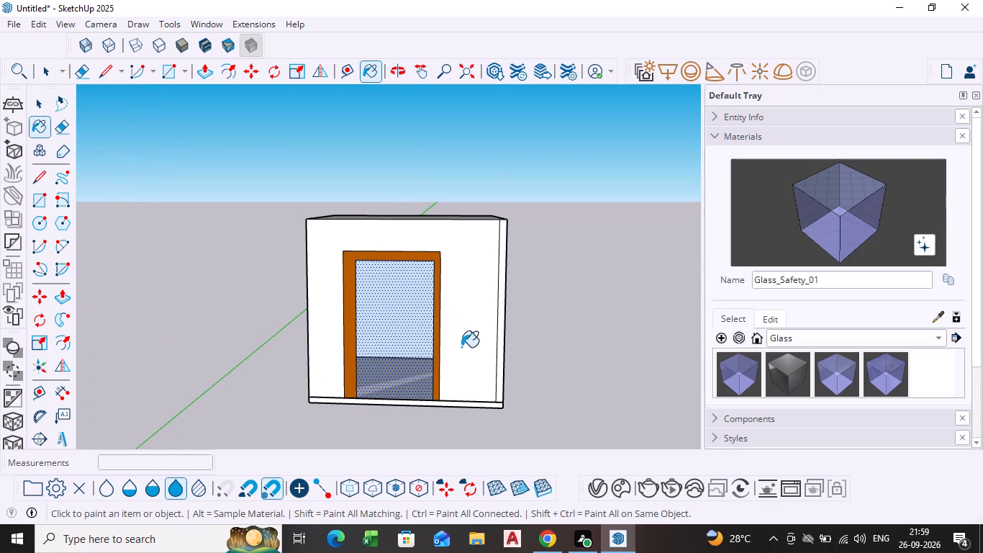
{"action": "key", "text": "space"}
Draw a vertical line about 1' 9" long from the door frame's upper corner nearest the edge strip to the wall's top edge.
{"action": "left_click", "coordinate": [473, 337]}
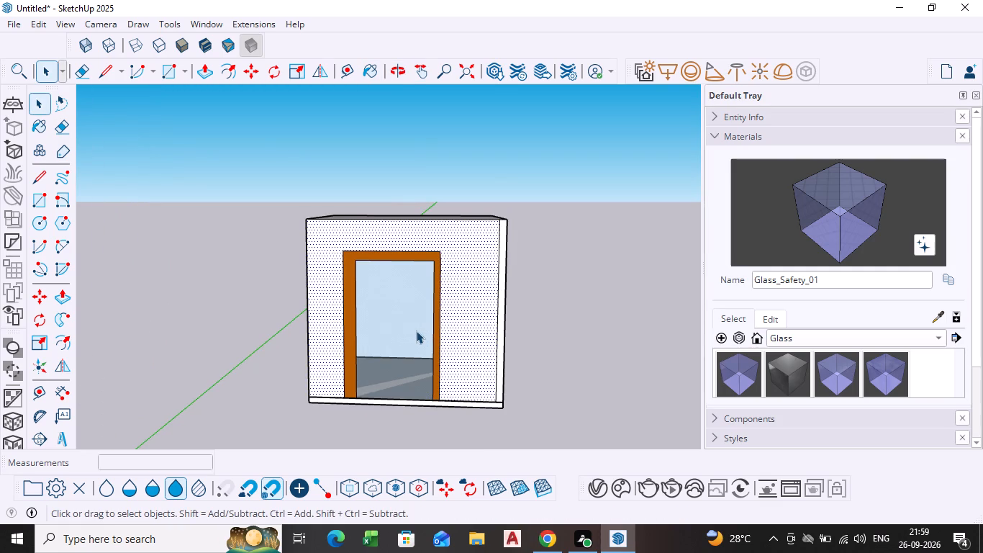
{"action": "scroll", "coordinate": [315, 340], "scroll_direction": "up", "scroll_amount": 2}
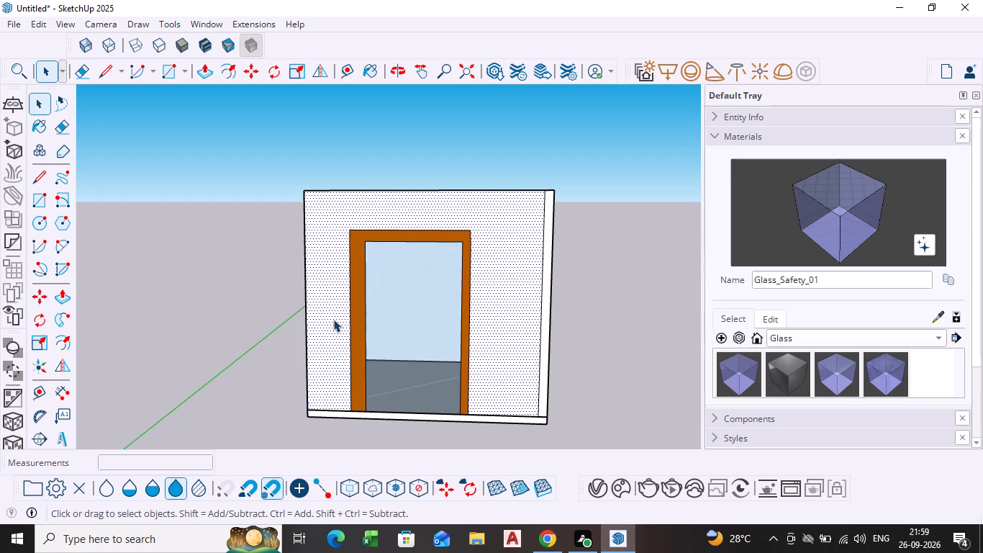
{"action": "scroll", "coordinate": [333, 312], "scroll_direction": "down", "scroll_amount": 2}
{"action": "scroll", "coordinate": [455, 288], "scroll_direction": "up", "scroll_amount": 1}
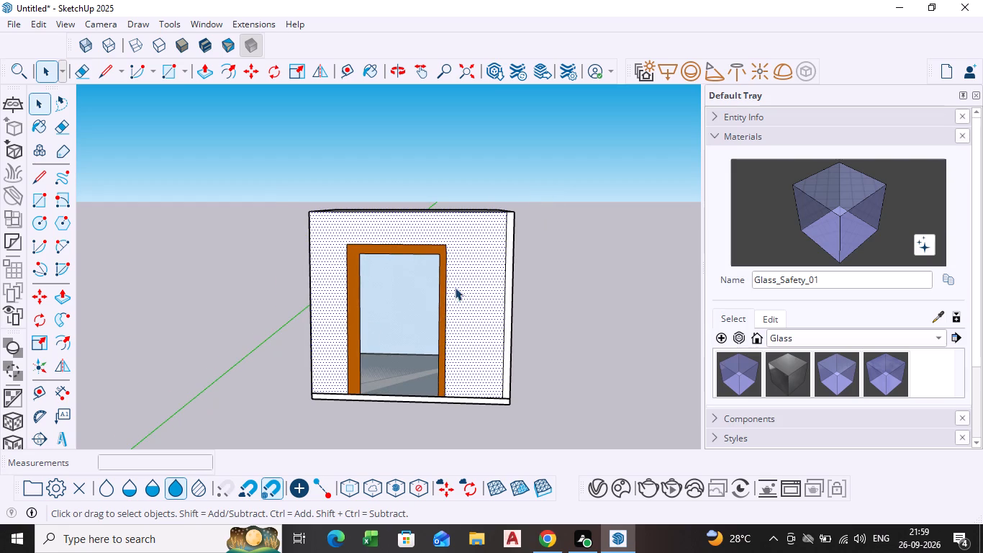
{"action": "scroll", "coordinate": [455, 287], "scroll_direction": "up", "scroll_amount": 2}
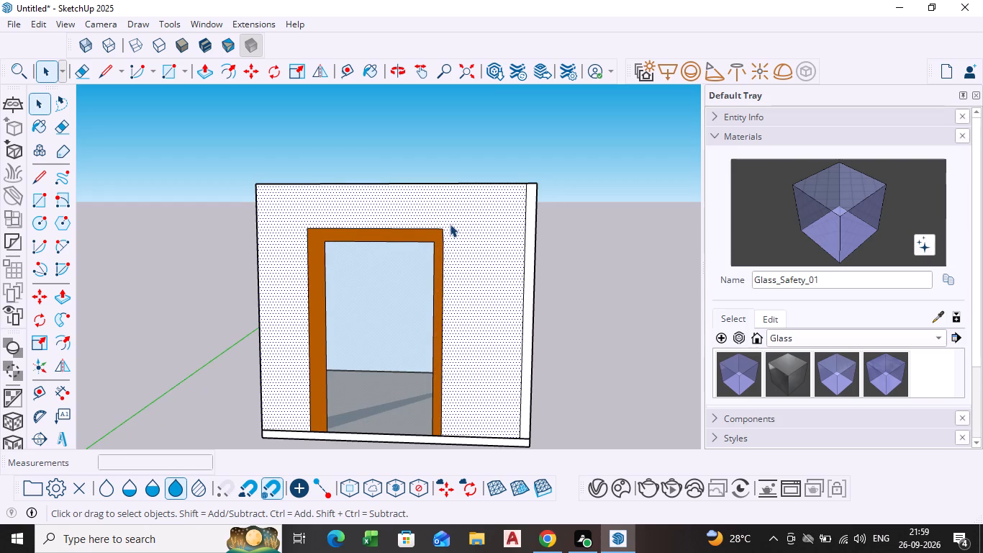
{"action": "scroll", "coordinate": [450, 223], "scroll_direction": "up", "scroll_amount": 1}
{"action": "key", "text": "l"}
{"action": "key", "text": "Return"}
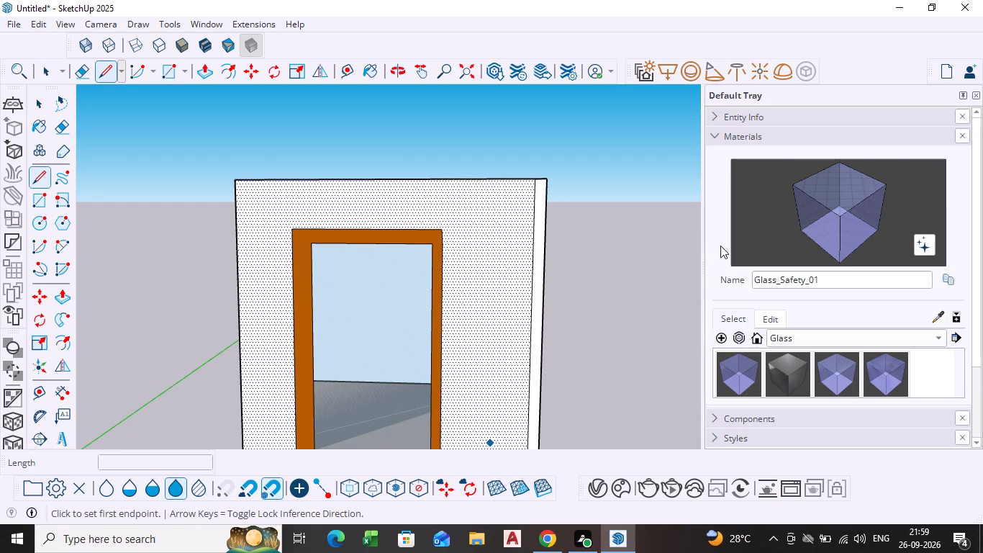
{"action": "left_click", "coordinate": [440, 231]}
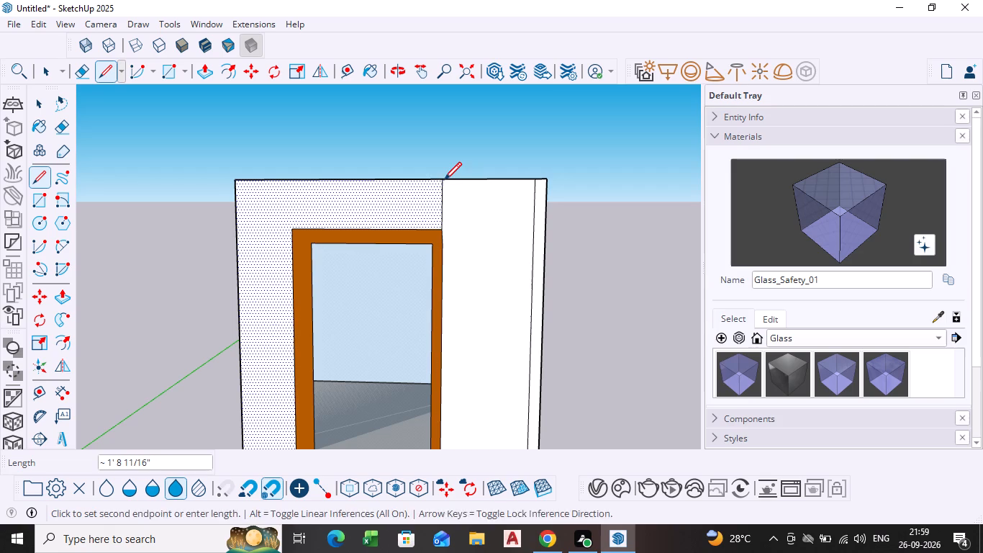
{"action": "left_click", "coordinate": [444, 181]}
{"action": "key", "text": "space"}
Paint the front wall panel between the door frame and the edge strip with Marble_06_1K from the Stone materials, and clear the selection.
{"action": "left_click", "coordinate": [490, 279]}
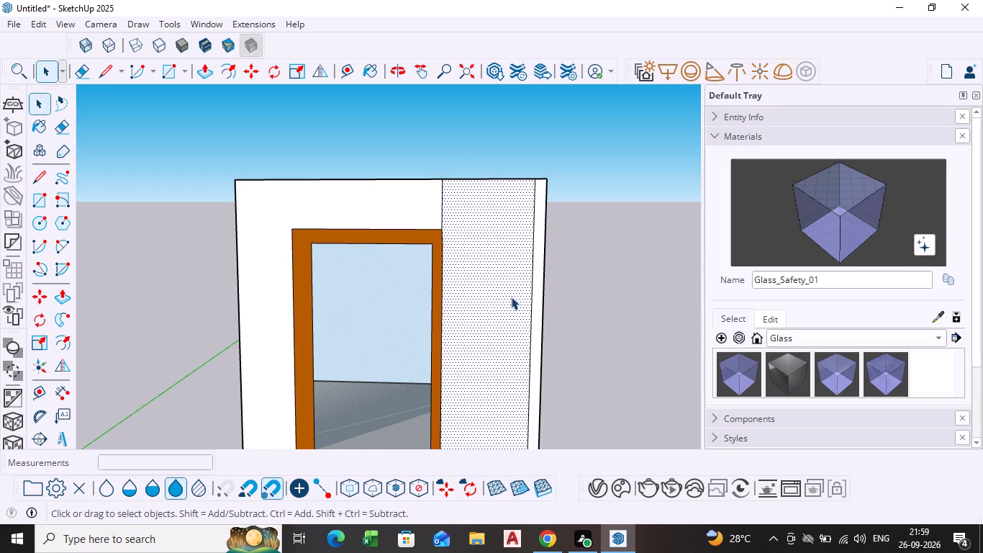
{"action": "left_click", "coordinate": [794, 336]}
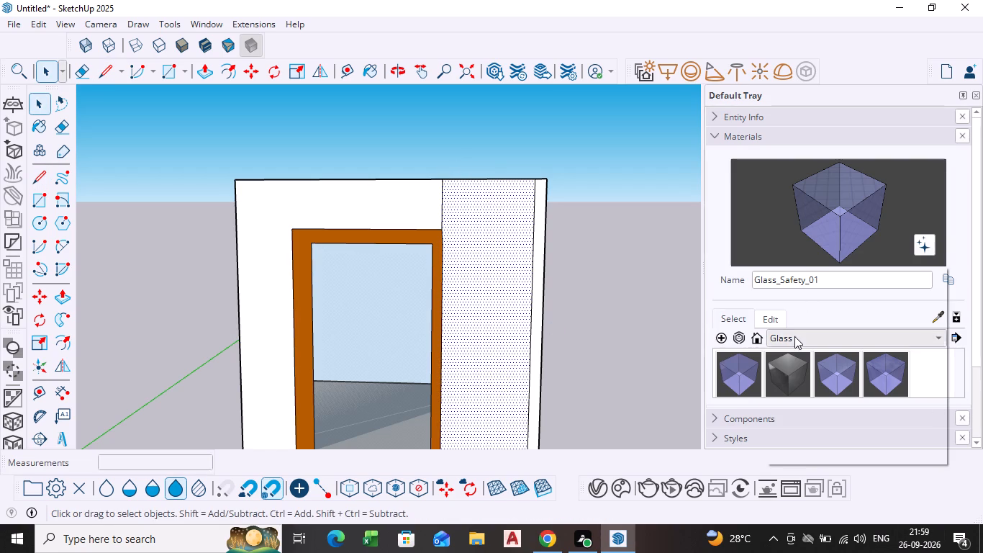
{"action": "left_click", "coordinate": [785, 429]}
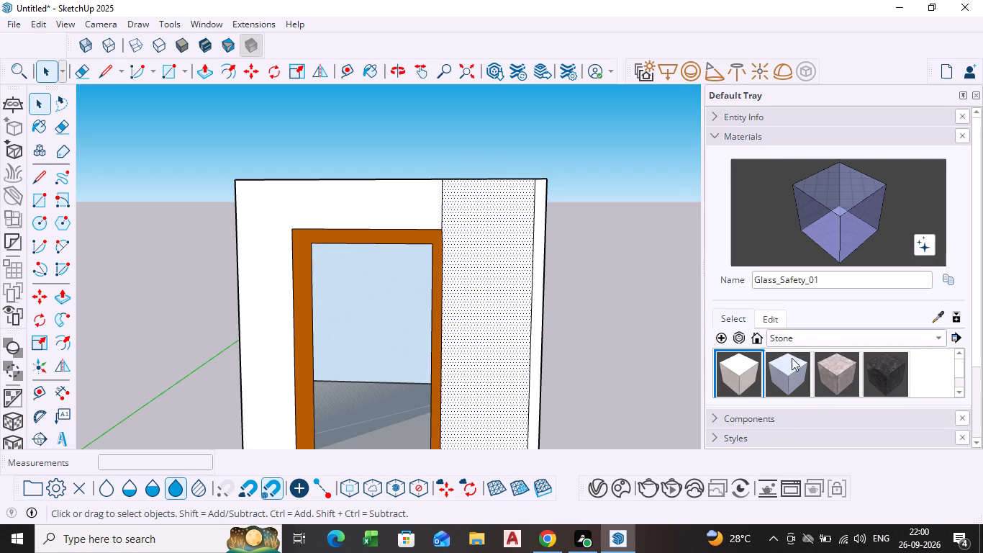
{"action": "left_click_drag", "start_coordinate": [848, 369], "coordinate": [836, 369]}
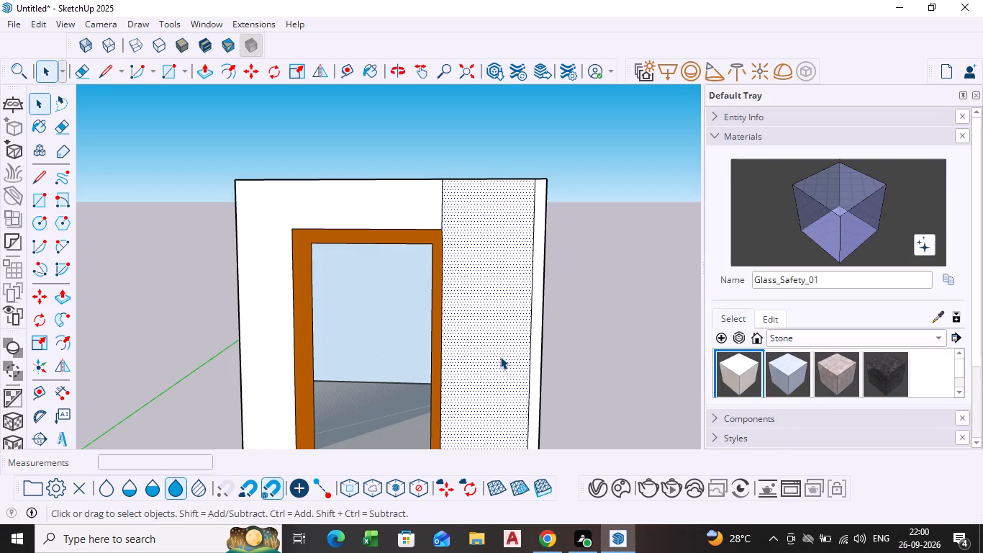
{"action": "left_click", "coordinate": [502, 354]}
{"action": "double_click", "coordinate": [849, 367]}
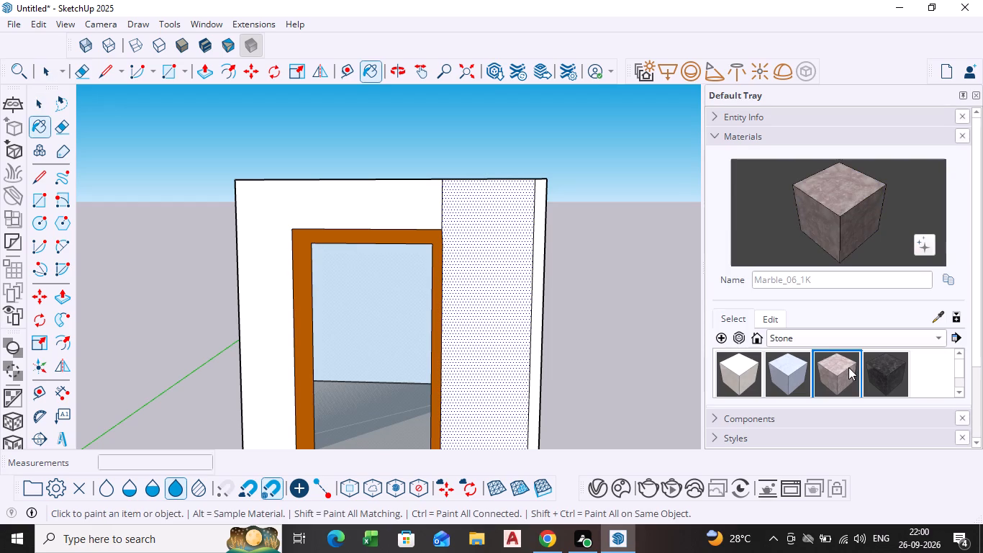
{"action": "left_click", "coordinate": [470, 394]}
{"action": "scroll", "coordinate": [799, 356], "scroll_direction": "down", "scroll_amount": 2}
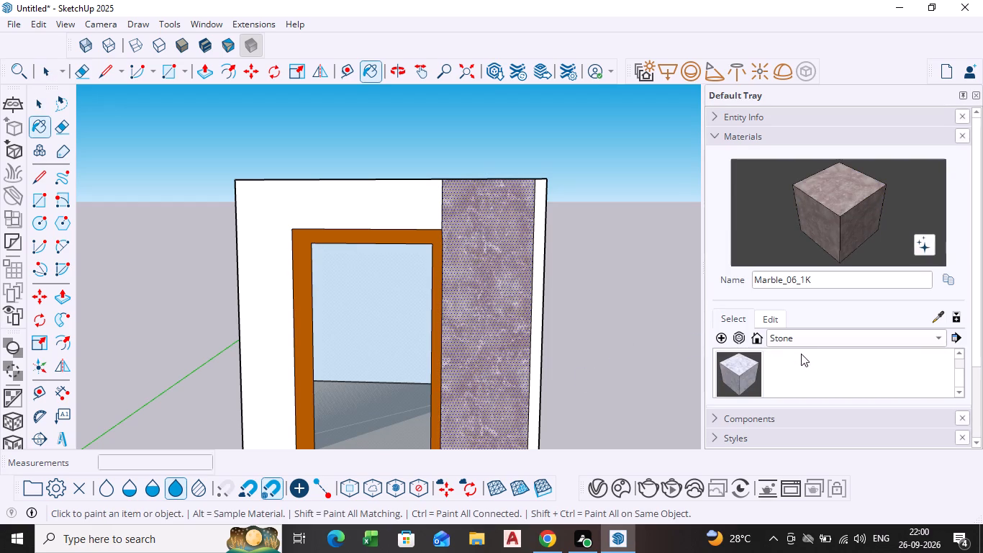
{"action": "scroll", "coordinate": [750, 345], "scroll_direction": "up", "scroll_amount": 1}
{"action": "key", "text": "Escape"}
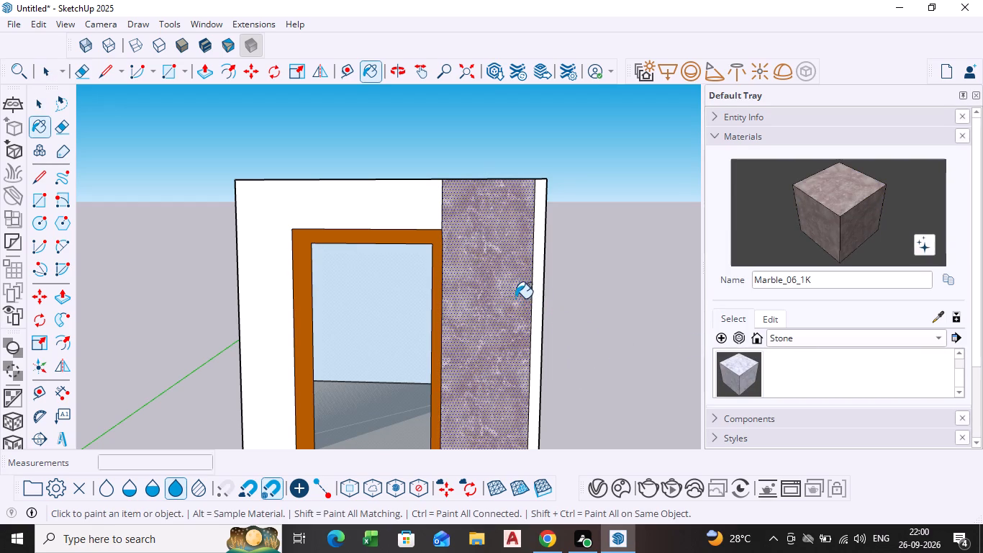
{"action": "key", "text": "space"}
{"action": "left_click", "coordinate": [581, 282]}
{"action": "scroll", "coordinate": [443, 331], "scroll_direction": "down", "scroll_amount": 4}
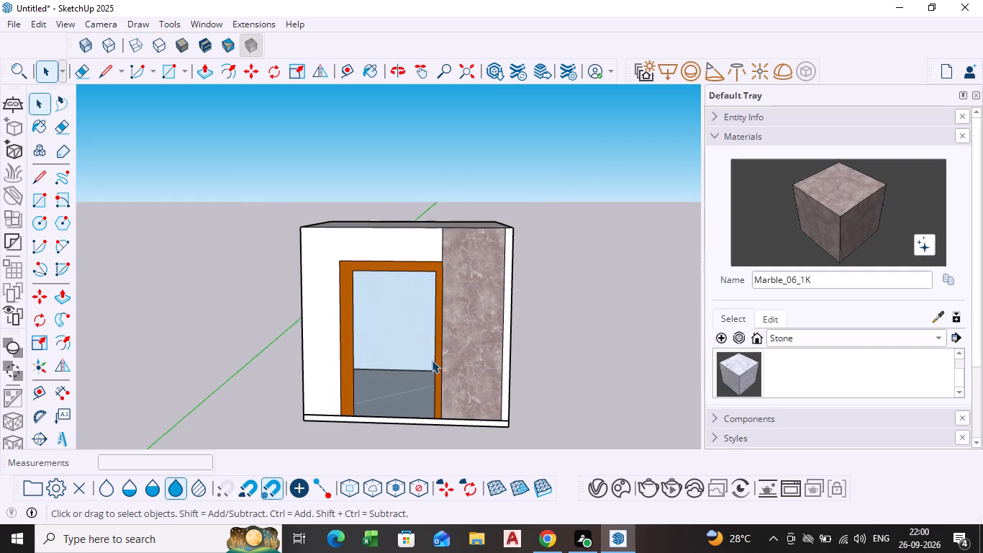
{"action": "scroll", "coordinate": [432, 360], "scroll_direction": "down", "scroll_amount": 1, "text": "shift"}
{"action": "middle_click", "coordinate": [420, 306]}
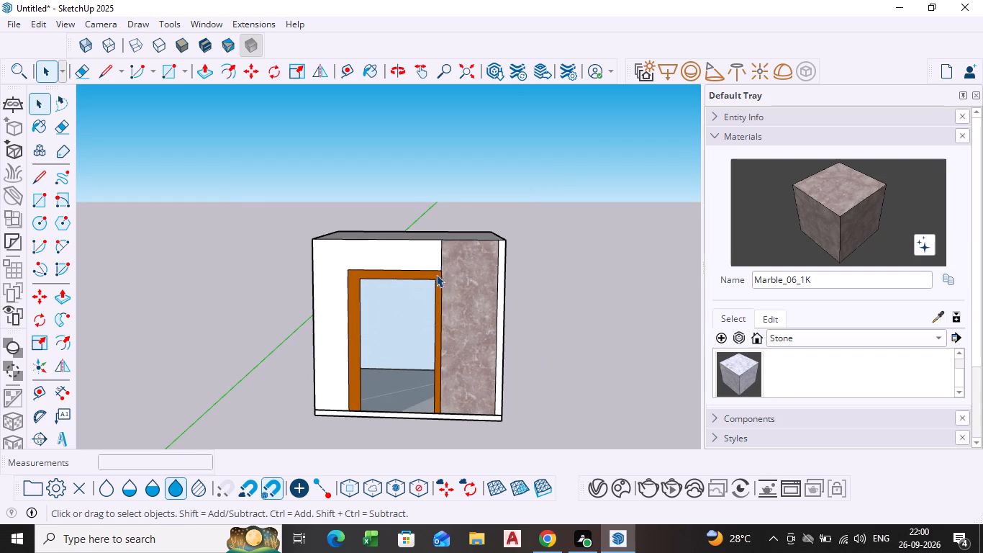
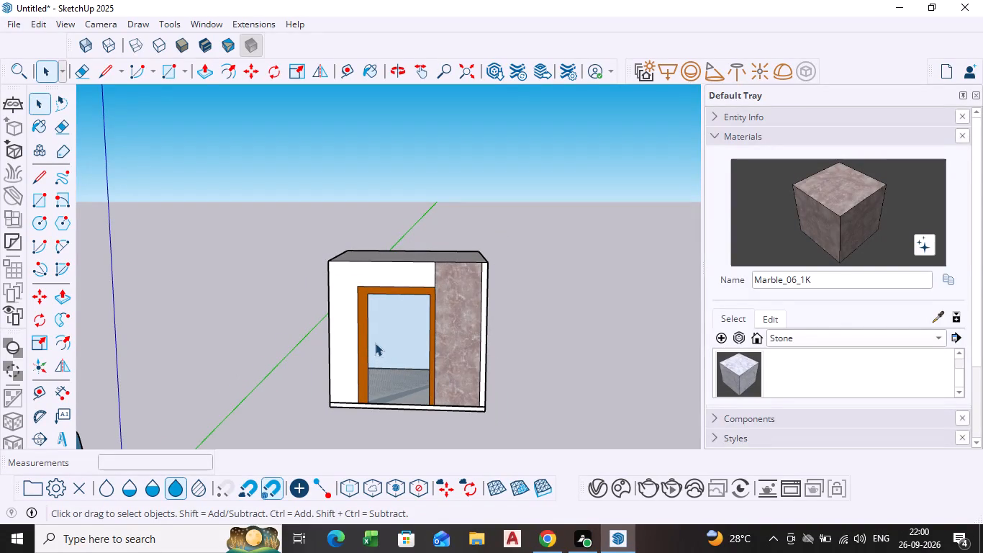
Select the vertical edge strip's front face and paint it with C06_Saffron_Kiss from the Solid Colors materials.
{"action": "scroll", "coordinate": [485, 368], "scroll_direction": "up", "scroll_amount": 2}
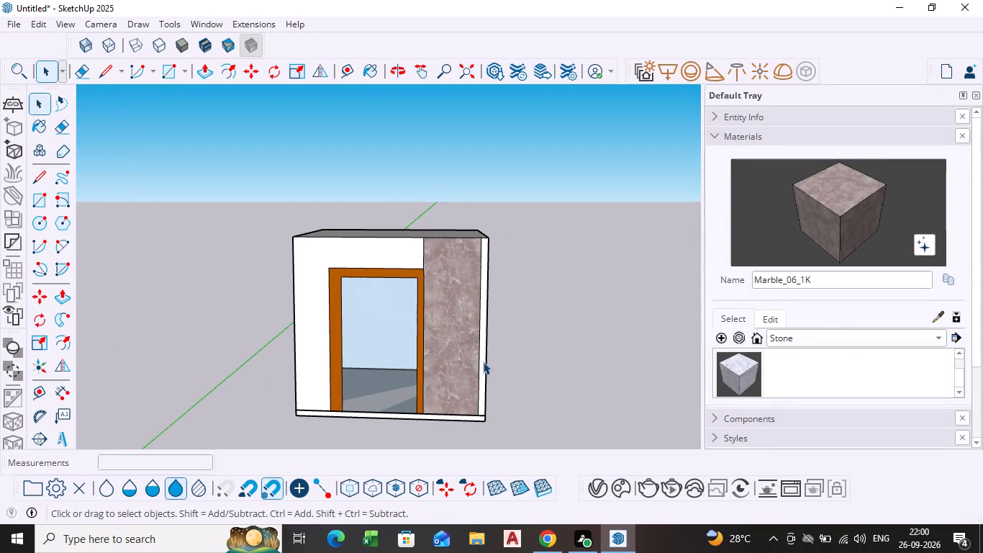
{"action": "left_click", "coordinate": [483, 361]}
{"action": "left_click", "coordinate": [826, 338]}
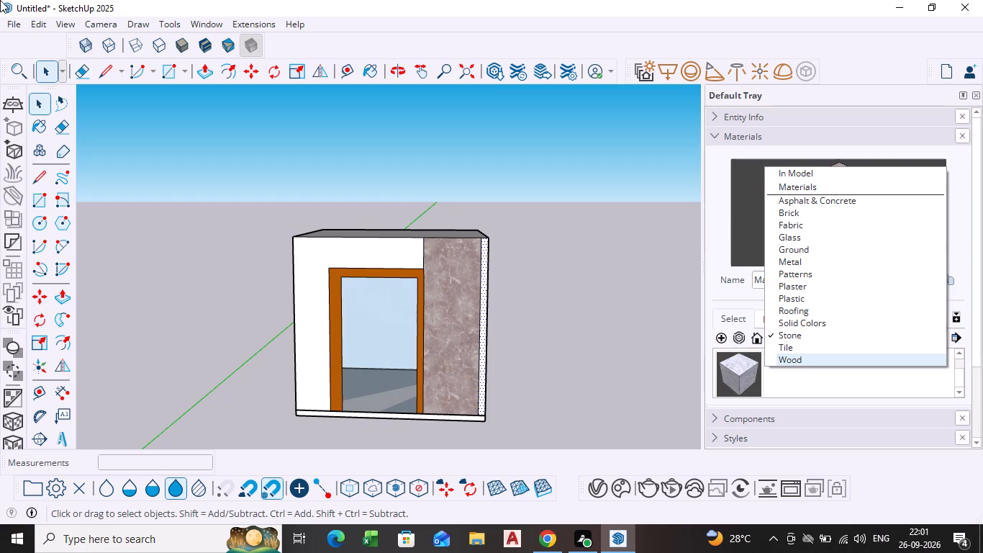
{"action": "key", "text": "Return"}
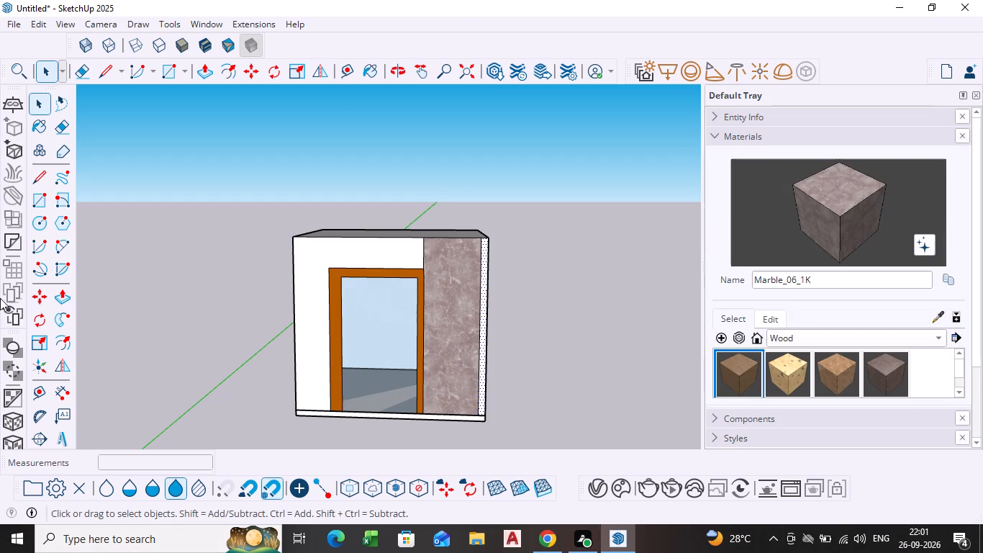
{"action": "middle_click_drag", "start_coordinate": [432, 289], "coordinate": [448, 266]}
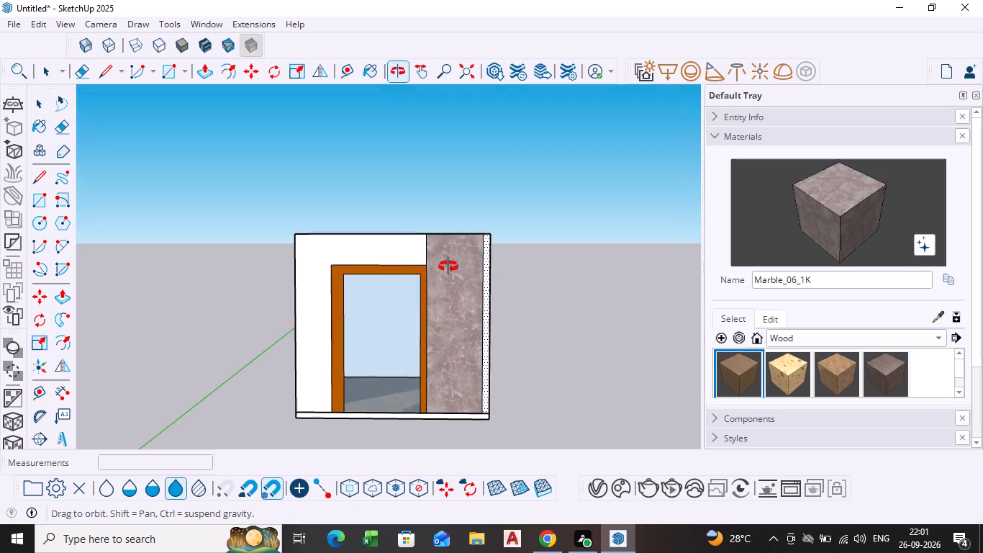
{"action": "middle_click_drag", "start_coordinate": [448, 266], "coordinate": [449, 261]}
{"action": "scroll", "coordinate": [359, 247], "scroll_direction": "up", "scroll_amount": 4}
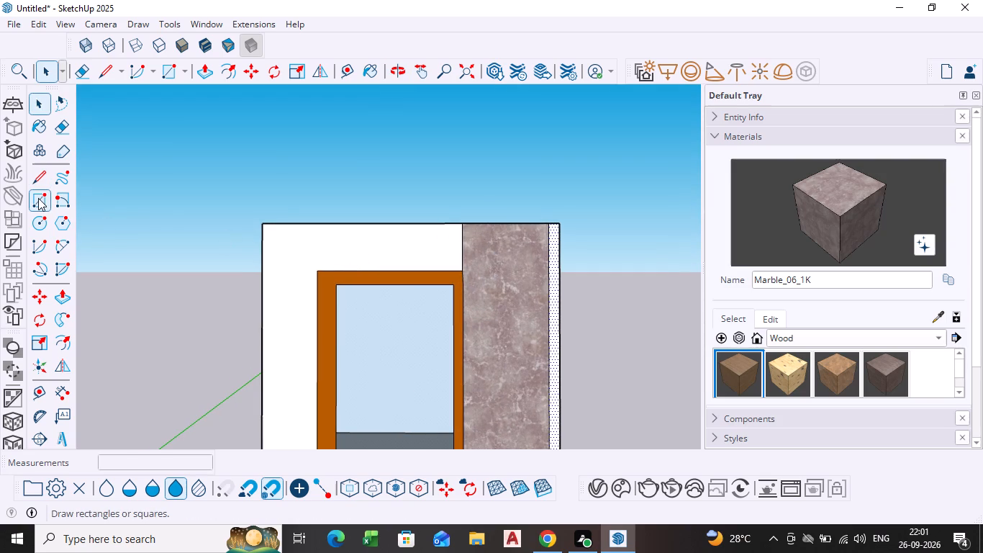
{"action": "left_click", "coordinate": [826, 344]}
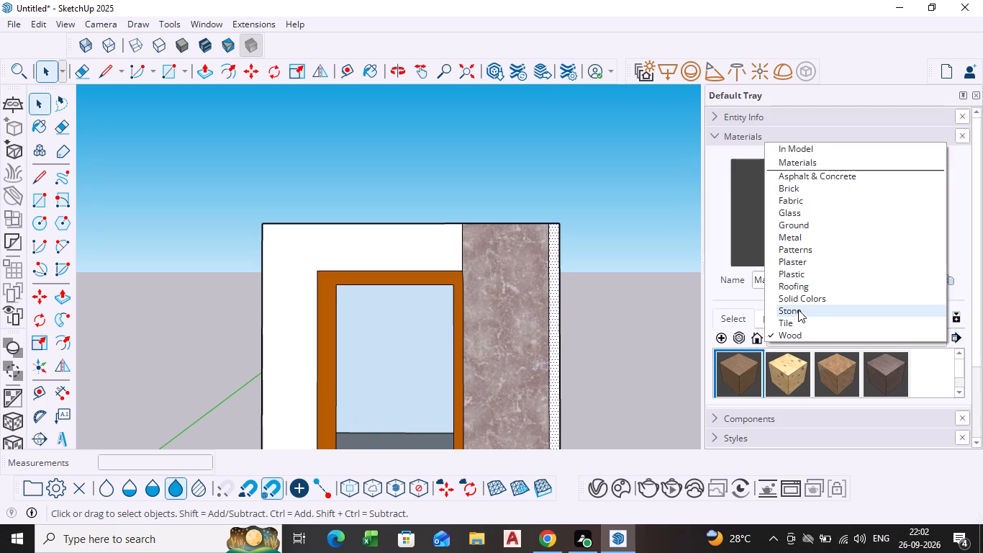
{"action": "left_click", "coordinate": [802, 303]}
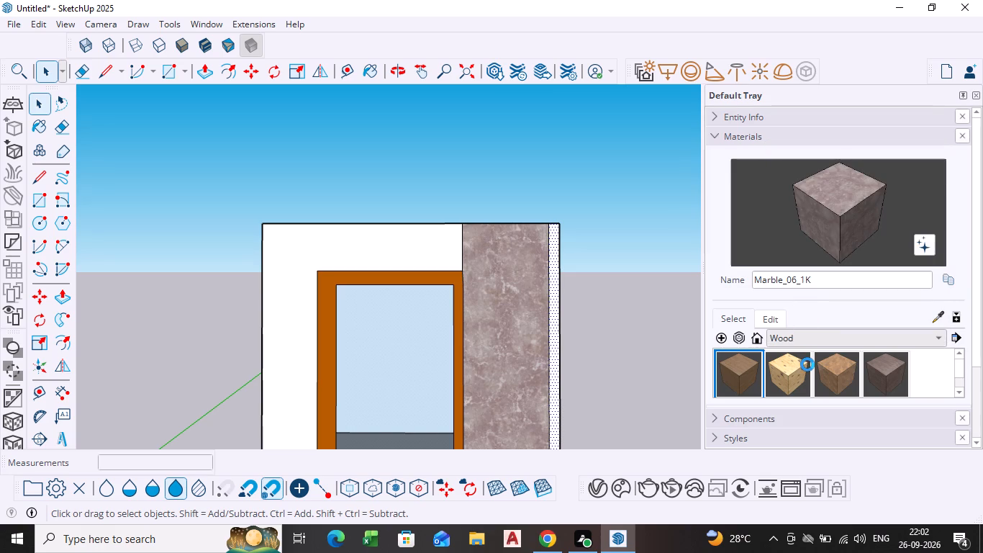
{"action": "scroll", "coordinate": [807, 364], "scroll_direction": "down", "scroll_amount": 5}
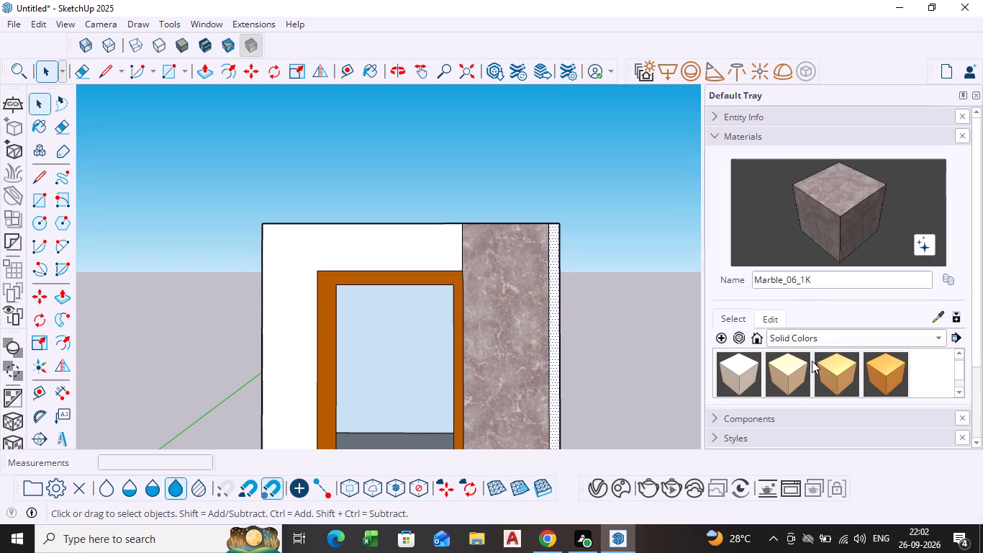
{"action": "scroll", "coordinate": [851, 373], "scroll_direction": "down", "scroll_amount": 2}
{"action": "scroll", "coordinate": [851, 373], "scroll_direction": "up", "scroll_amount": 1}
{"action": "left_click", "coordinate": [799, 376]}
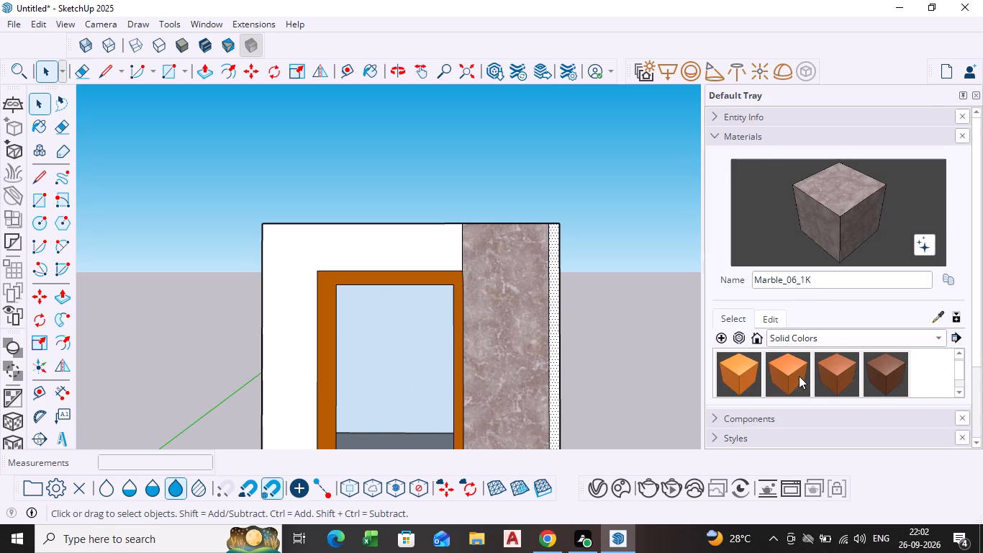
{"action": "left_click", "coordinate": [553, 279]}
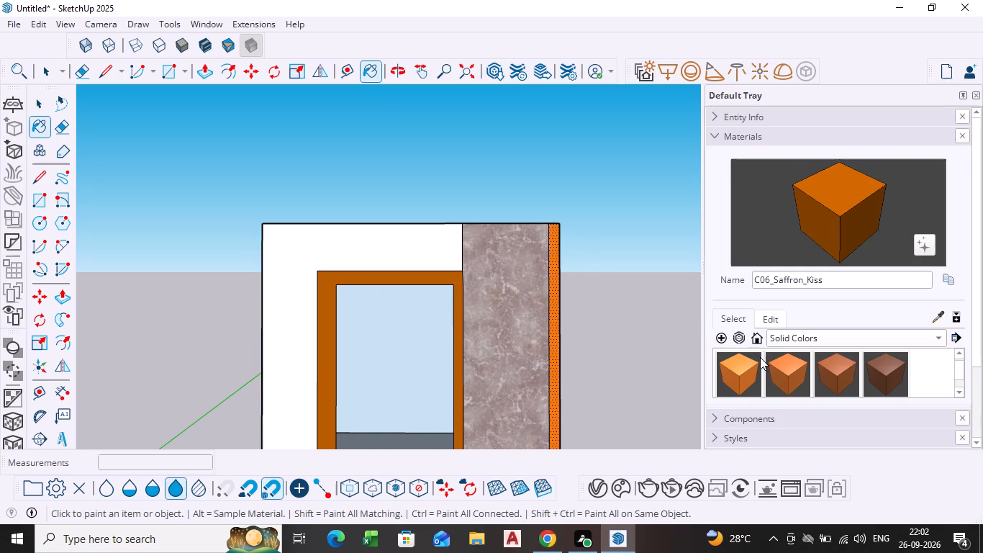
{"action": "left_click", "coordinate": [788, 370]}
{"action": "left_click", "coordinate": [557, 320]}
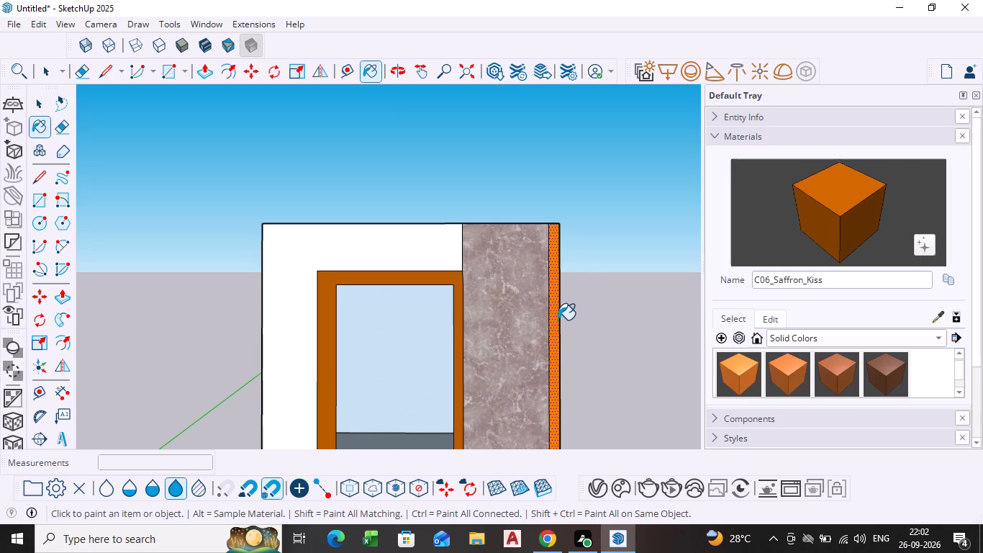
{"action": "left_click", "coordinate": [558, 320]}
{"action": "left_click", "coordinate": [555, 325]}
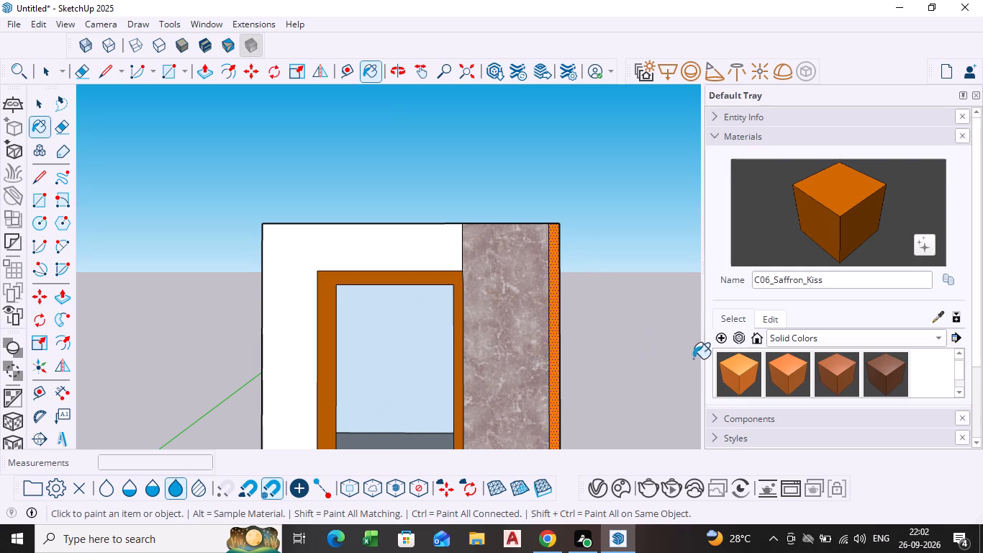
Repaint the vertical edge strip's front face with C07_Caramel_Shine from the Solid Colors materials.
{"action": "left_click", "coordinate": [830, 374]}
{"action": "scroll", "coordinate": [531, 297], "scroll_direction": "up", "scroll_amount": 3}
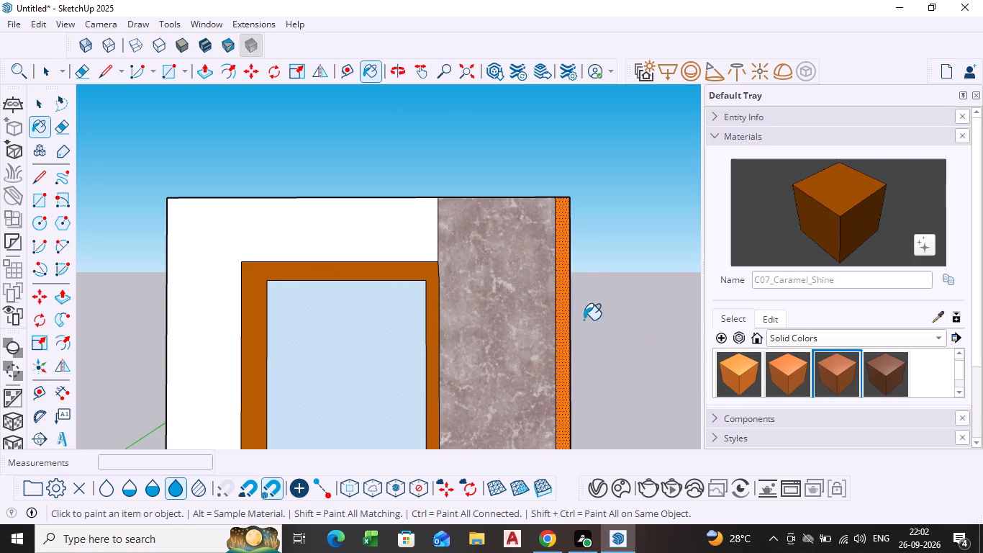
{"action": "left_click", "coordinate": [563, 333]}
{"action": "scroll", "coordinate": [591, 307], "scroll_direction": "down", "scroll_amount": 5}
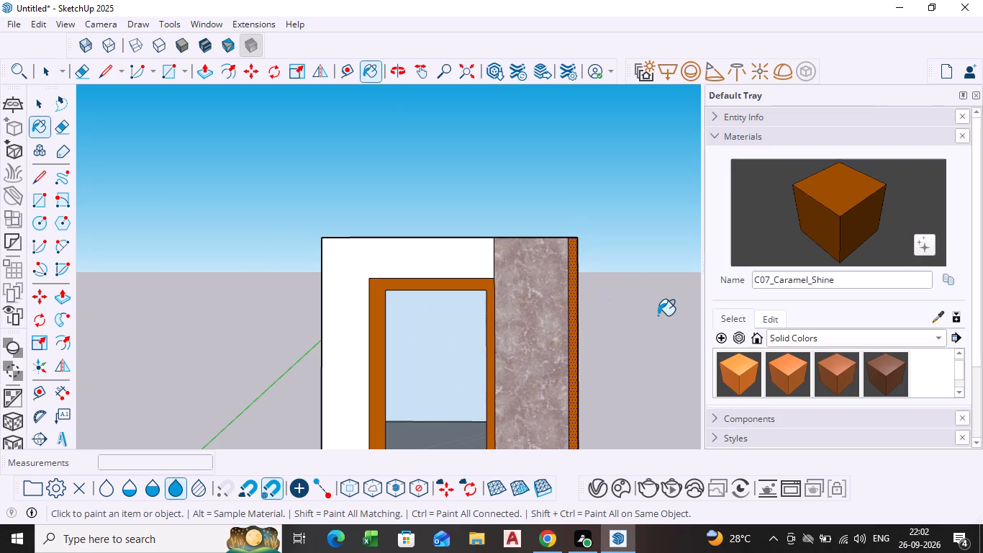
{"action": "key", "text": "Escape"}
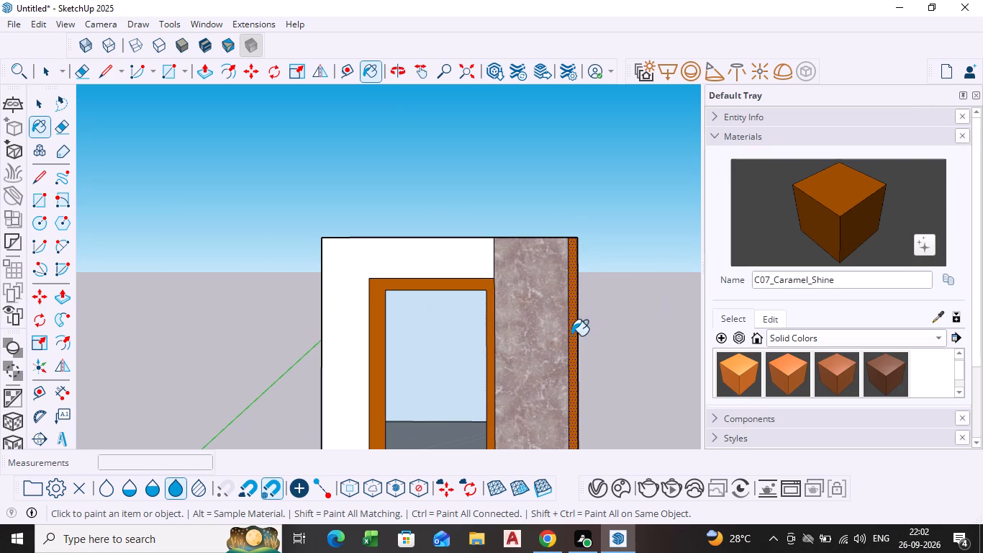
{"action": "key", "text": "space"}
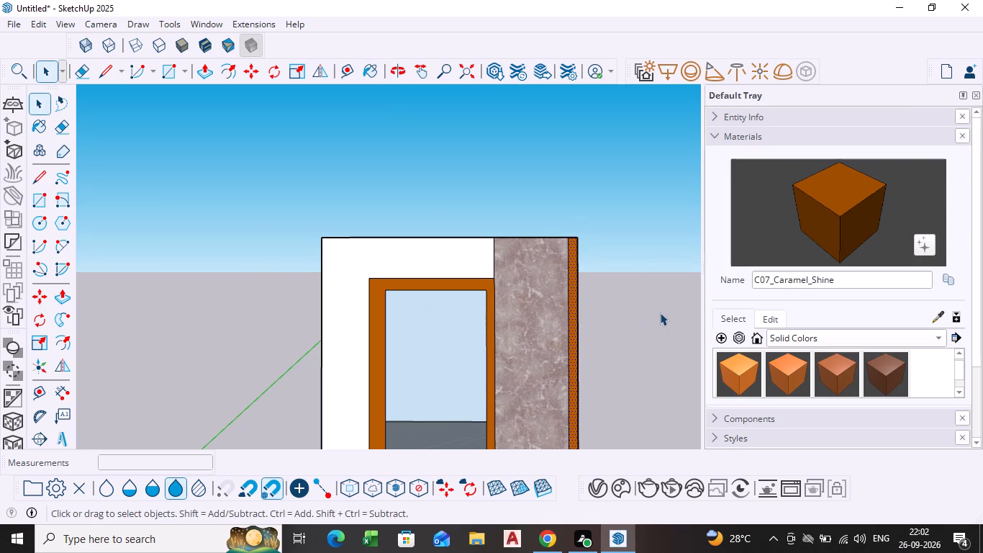
Examine the painted front elevation from several angles and distances.
{"action": "scroll", "coordinate": [504, 361], "scroll_direction": "down", "scroll_amount": 6}
{"action": "middle_click_drag", "start_coordinate": [525, 354], "coordinate": [538, 343]}
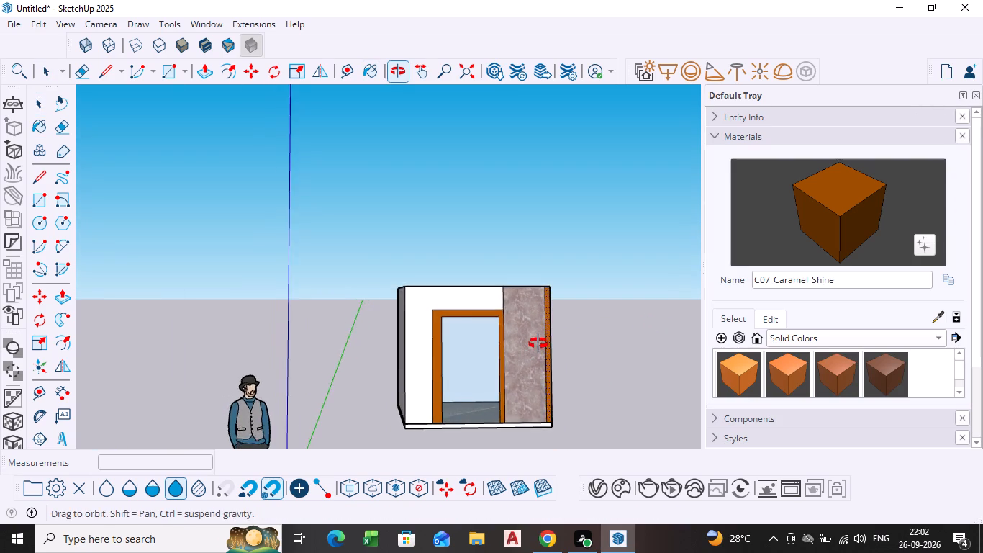
{"action": "middle_click_drag", "start_coordinate": [538, 343], "coordinate": [539, 354]}
{"action": "scroll", "coordinate": [539, 354], "scroll_direction": "down", "scroll_amount": 1}
{"action": "scroll", "coordinate": [507, 328], "scroll_direction": "up", "scroll_amount": 3}
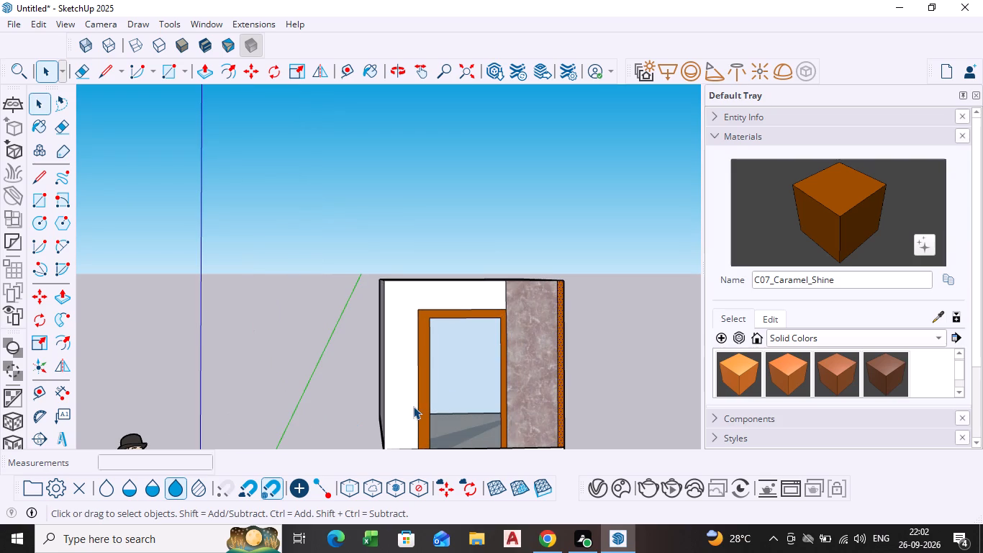
{"action": "scroll", "coordinate": [414, 407], "scroll_direction": "down", "scroll_amount": 4}
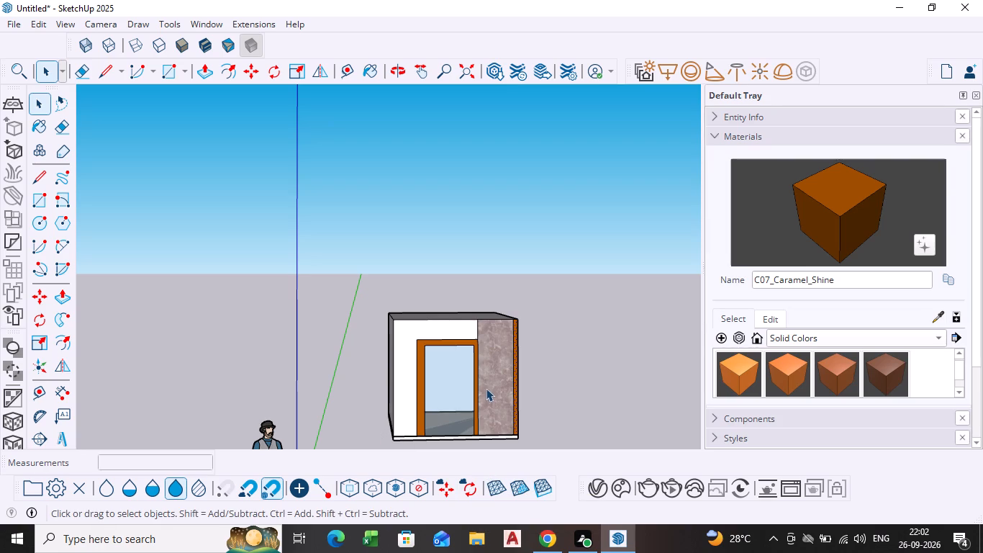
{"action": "scroll", "coordinate": [486, 386], "scroll_direction": "up", "scroll_amount": 1}
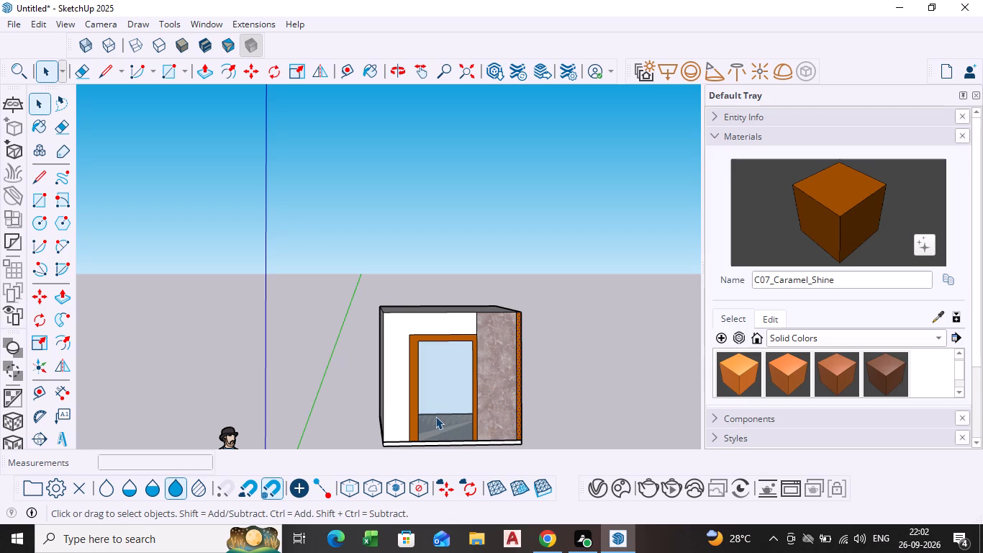
{"action": "scroll", "coordinate": [435, 415], "scroll_direction": "up", "scroll_amount": 2}
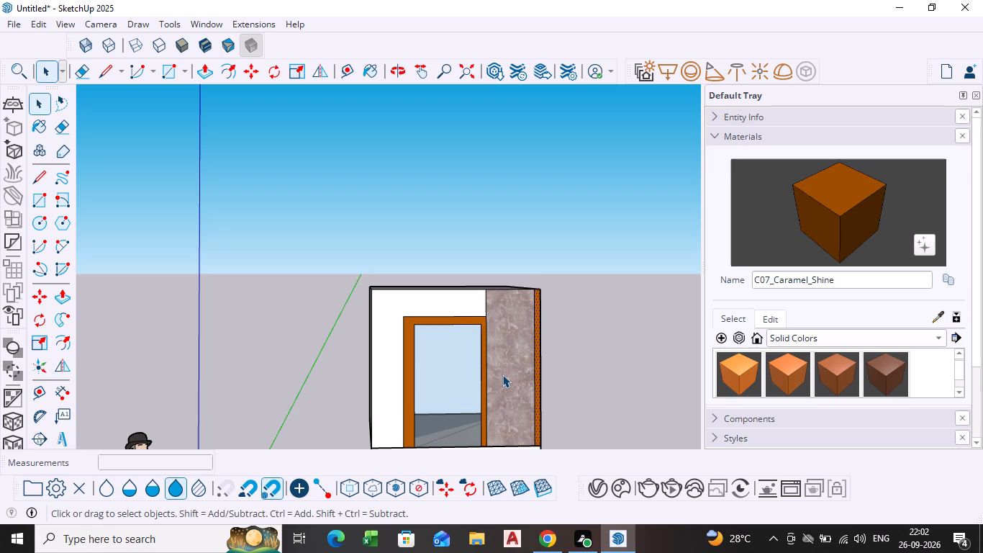
Push the white wall face around the door inward, and pull it partly forward by about 9 5/16" for a shallower recess.
{"action": "scroll", "coordinate": [408, 436], "scroll_direction": "up", "scroll_amount": 2}
{"action": "middle_click", "coordinate": [409, 431]}
{"action": "scroll", "coordinate": [388, 389], "scroll_direction": "up", "scroll_amount": 4}
{"action": "left_click", "coordinate": [390, 384]}
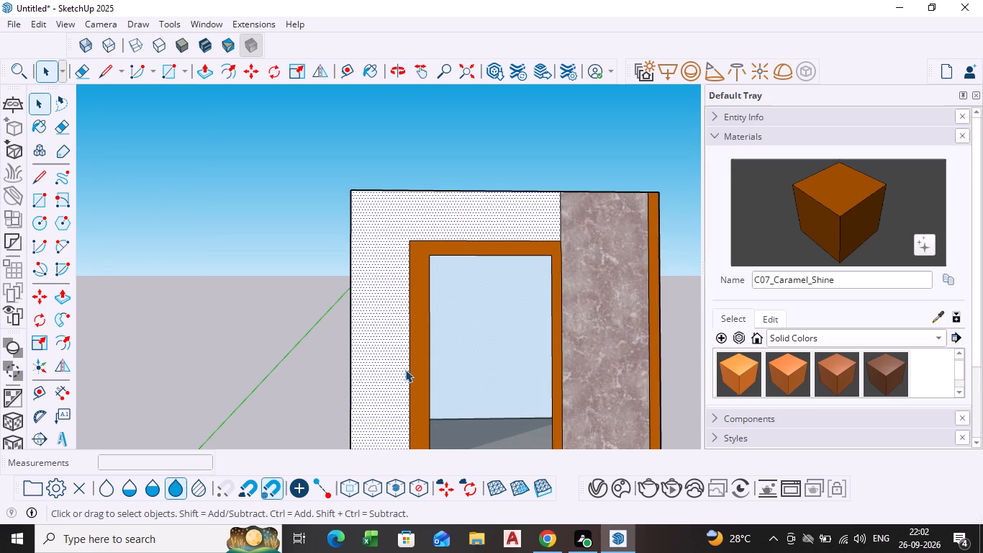
{"action": "key", "text": "p"}
{"action": "left_click_drag", "start_coordinate": [382, 295], "coordinate": [383, 295]}
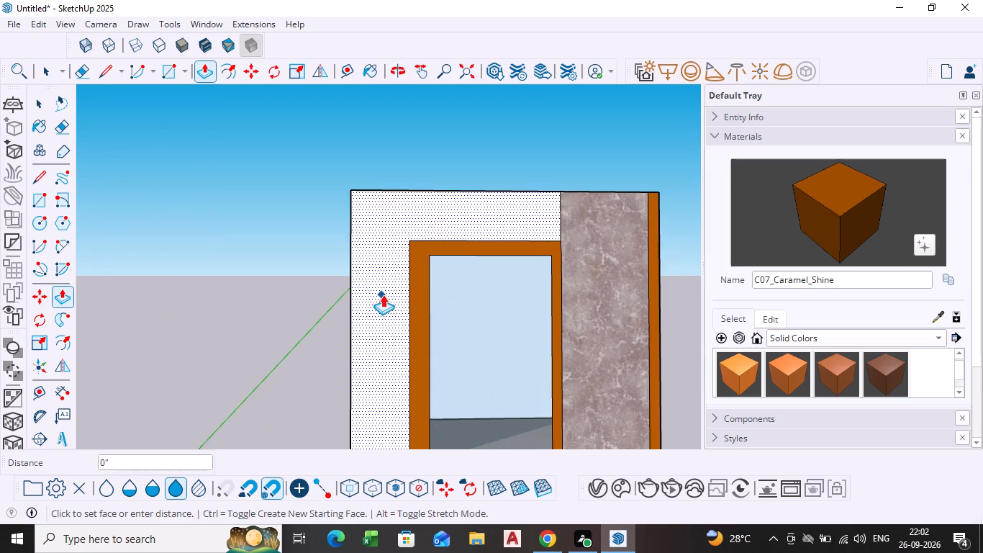
{"action": "left_click_drag", "start_coordinate": [383, 295], "coordinate": [384, 284]}
{"action": "middle_click_drag", "start_coordinate": [384, 305], "coordinate": [479, 328]}
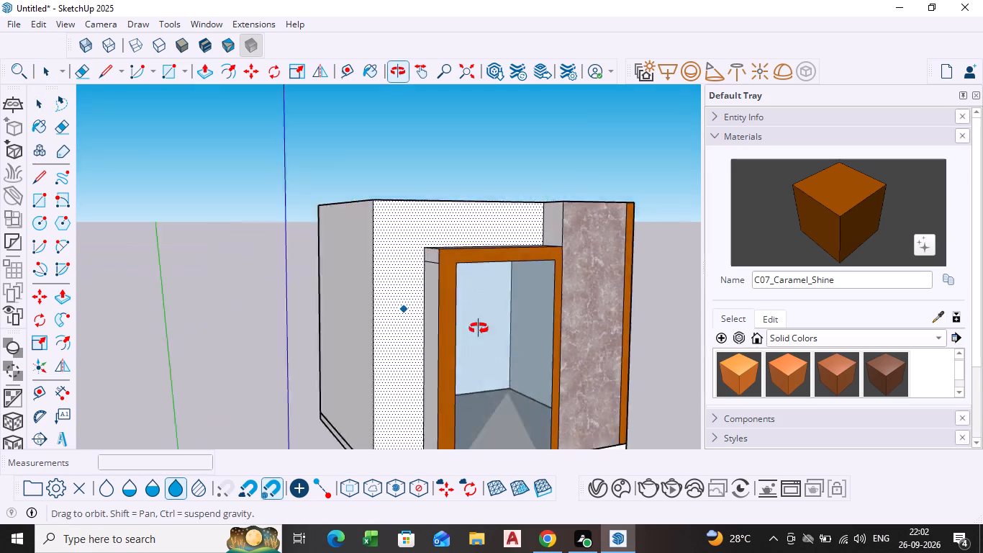
{"action": "middle_click_drag", "start_coordinate": [479, 328], "coordinate": [535, 346]}
{"action": "left_click_drag", "start_coordinate": [424, 366], "coordinate": [431, 368]}
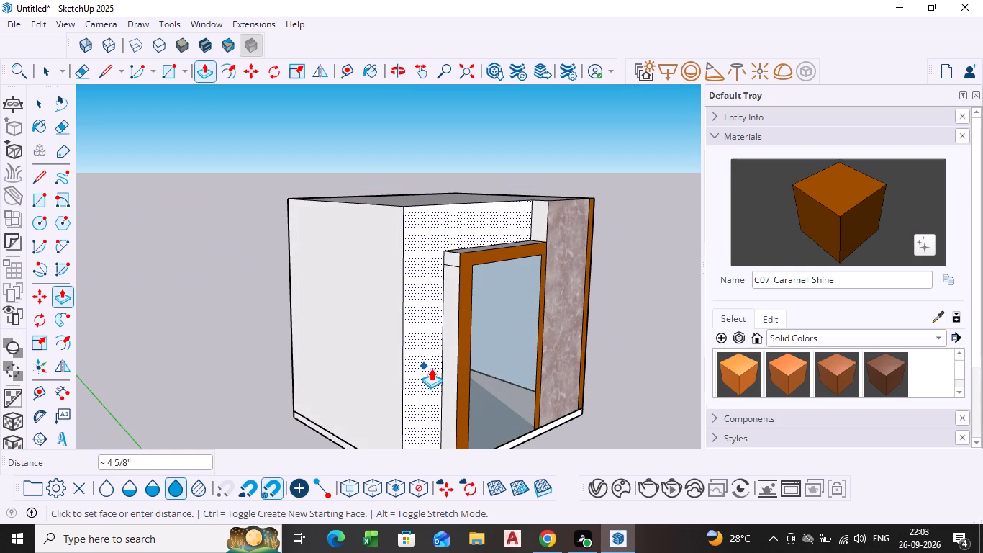
{"action": "left_click_drag", "start_coordinate": [431, 368], "coordinate": [438, 371]}
{"action": "scroll", "coordinate": [632, 392], "scroll_direction": "down", "scroll_amount": 2}
{"action": "middle_click_drag", "start_coordinate": [629, 389], "coordinate": [507, 361]}
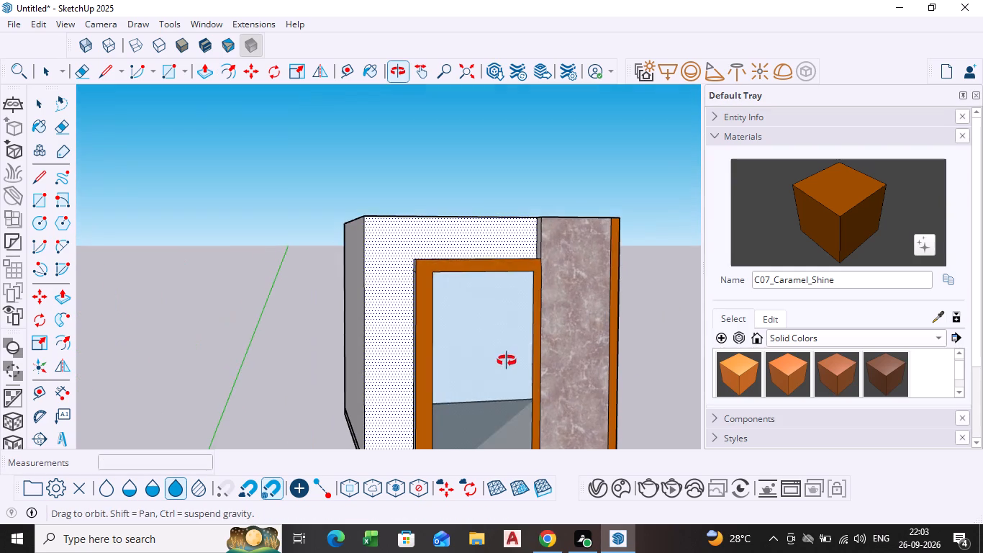
{"action": "middle_click_drag", "start_coordinate": [507, 361], "coordinate": [507, 367]}
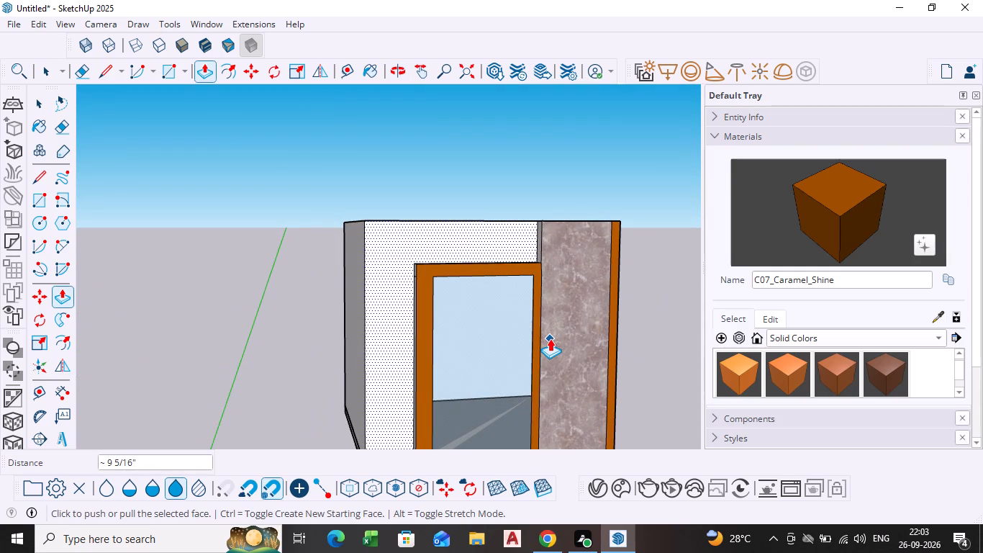
{"action": "key", "text": "Escape"}
Push the caramel edge strip's front face back about 5 1/2" behind the marble wall panel.
{"action": "middle_click_drag", "start_coordinate": [557, 389], "coordinate": [626, 390]}
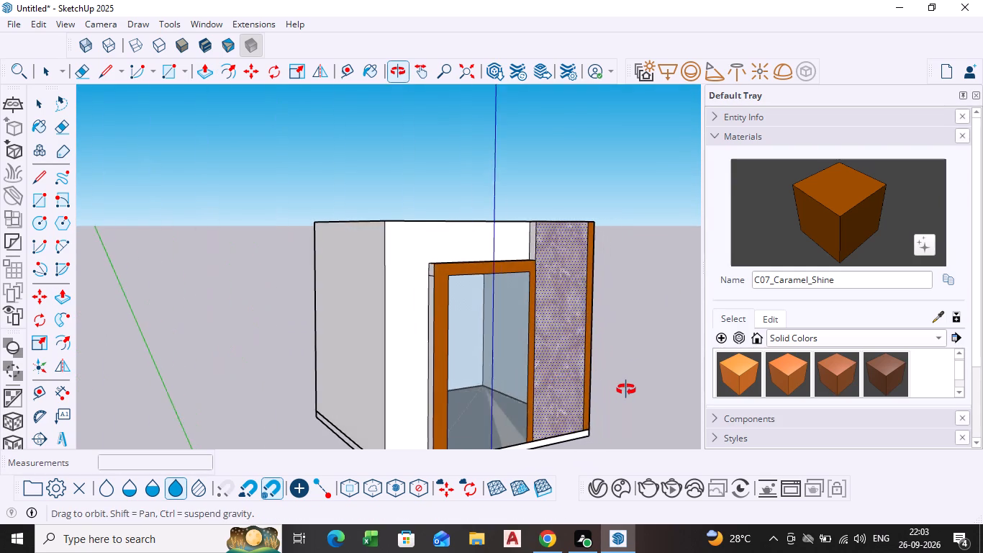
{"action": "middle_click_drag", "start_coordinate": [626, 390], "coordinate": [604, 395]}
{"action": "scroll", "coordinate": [591, 376], "scroll_direction": "up", "scroll_amount": 3}
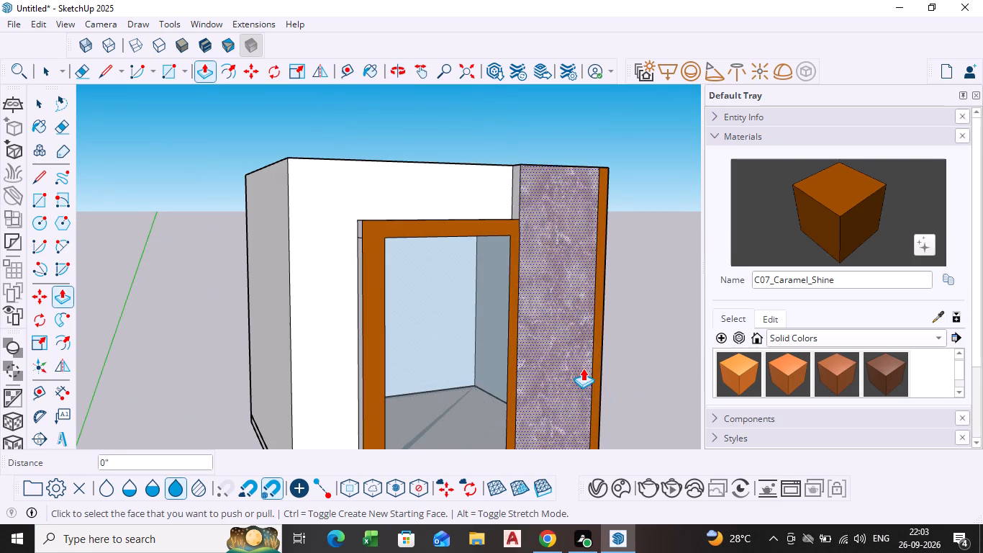
{"action": "middle_click_drag", "start_coordinate": [576, 376], "coordinate": [521, 388]}
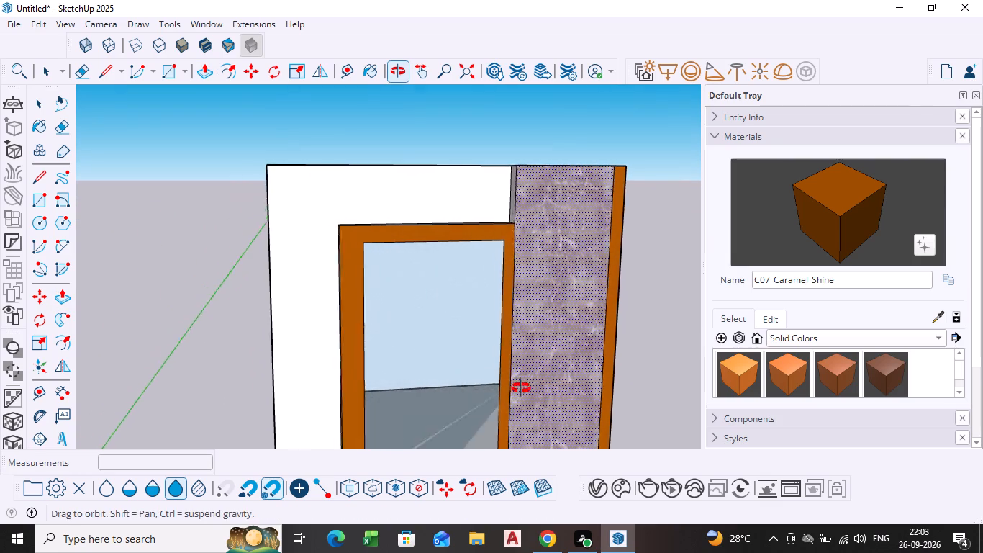
{"action": "middle_click_drag", "start_coordinate": [521, 388], "coordinate": [485, 390]}
{"action": "middle_click_drag", "start_coordinate": [638, 412], "coordinate": [558, 402]}
{"action": "scroll", "coordinate": [615, 405], "scroll_direction": "down", "scroll_amount": 1}
{"action": "scroll", "coordinate": [558, 402], "scroll_direction": "up", "scroll_amount": 1}
{"action": "left_click", "coordinate": [599, 379]}
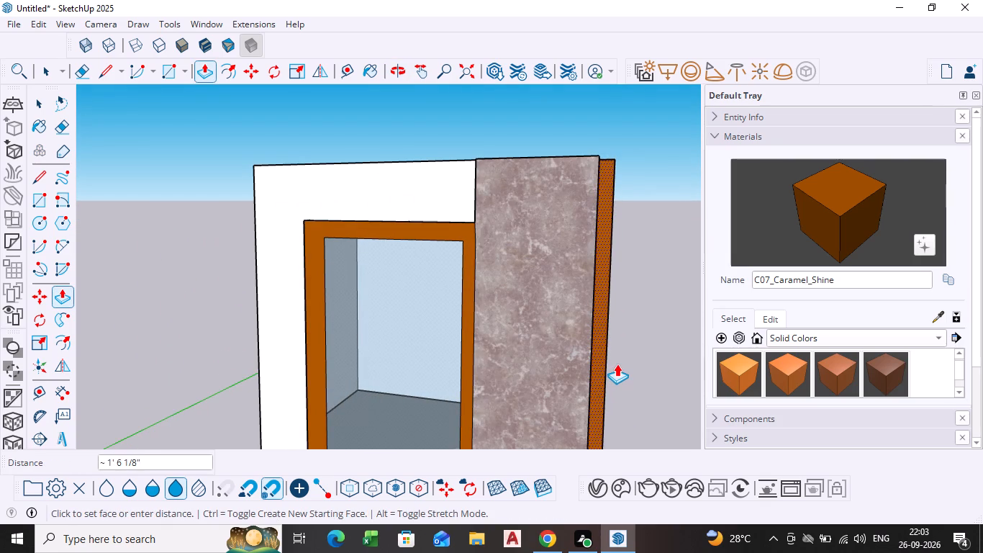
{"action": "scroll", "coordinate": [613, 364], "scroll_direction": "down", "scroll_amount": 1}
{"action": "middle_click_drag", "start_coordinate": [613, 364], "coordinate": [493, 360]}
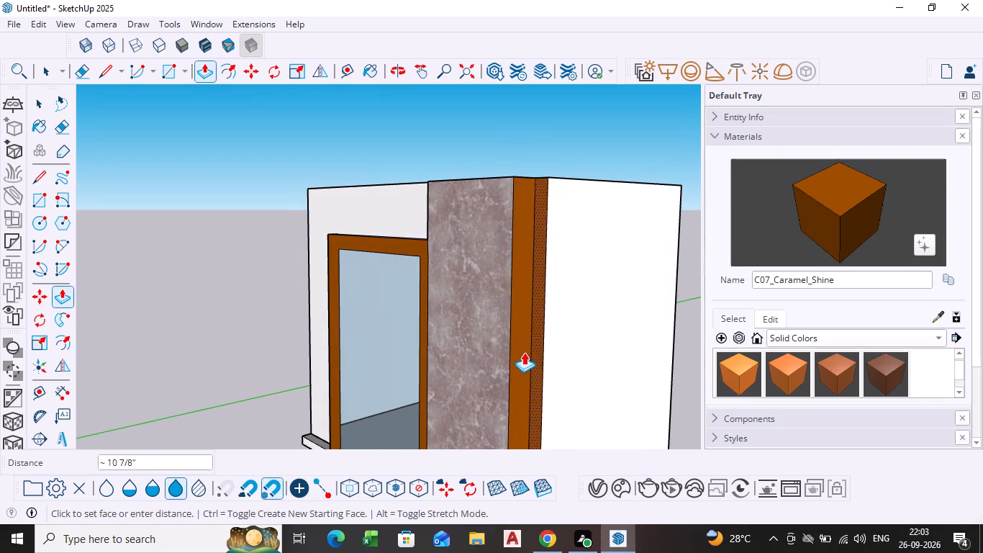
{"action": "scroll", "coordinate": [520, 349], "scroll_direction": "up", "scroll_amount": 4}
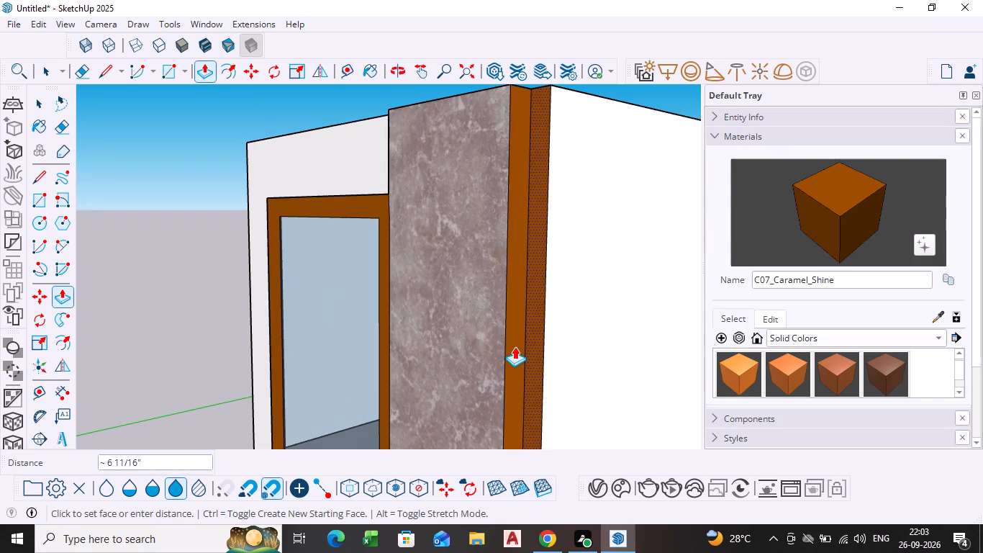
{"action": "left_click", "coordinate": [511, 346]}
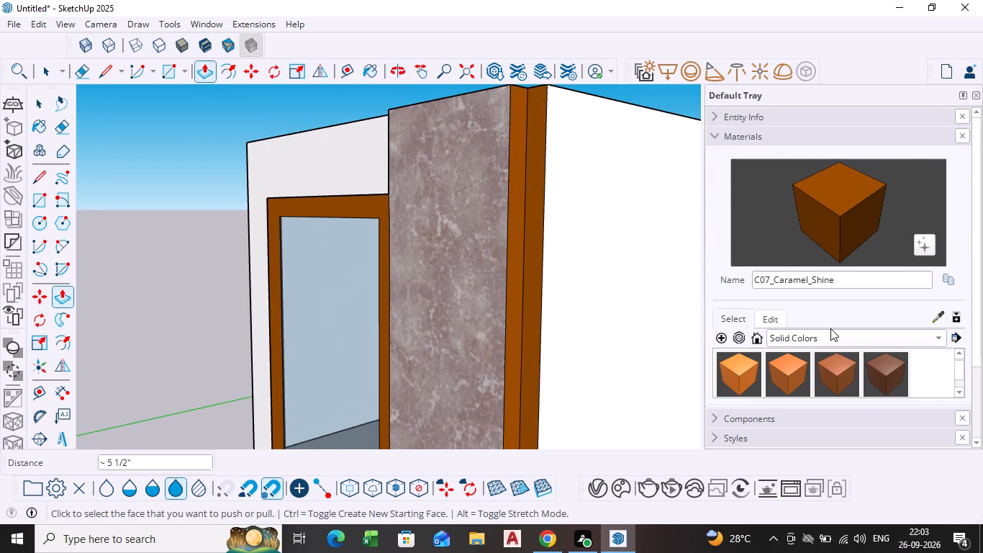
Paint the marble panel's exposed caramel side return beside the edge strip with Marble_06_1K from the Stone materials.
{"action": "left_click", "coordinate": [825, 336]}
{"action": "left_click", "coordinate": [807, 349]}
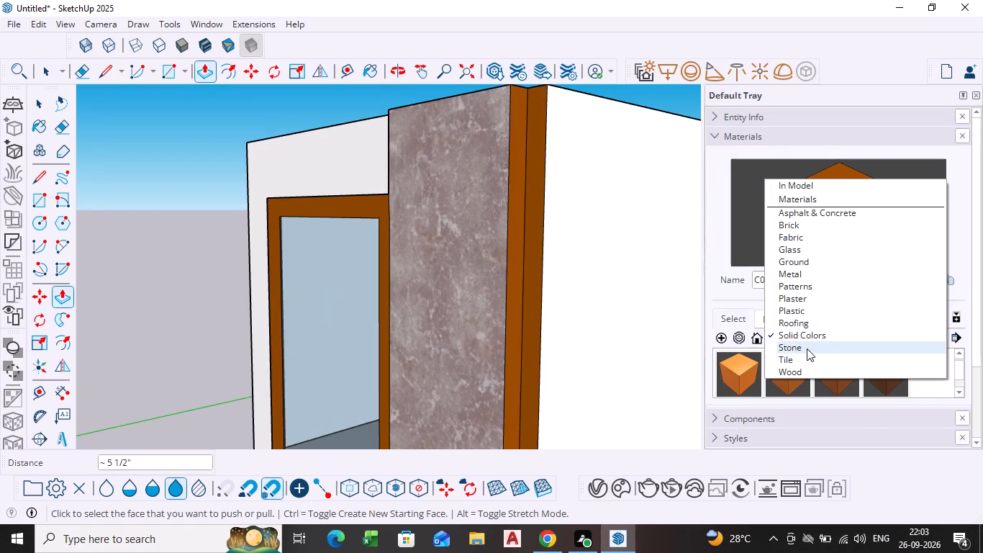
{"action": "scroll", "coordinate": [807, 349], "scroll_direction": "down", "scroll_amount": 2}
{"action": "scroll", "coordinate": [804, 366], "scroll_direction": "up", "scroll_amount": 1}
{"action": "left_click", "coordinate": [838, 369]}
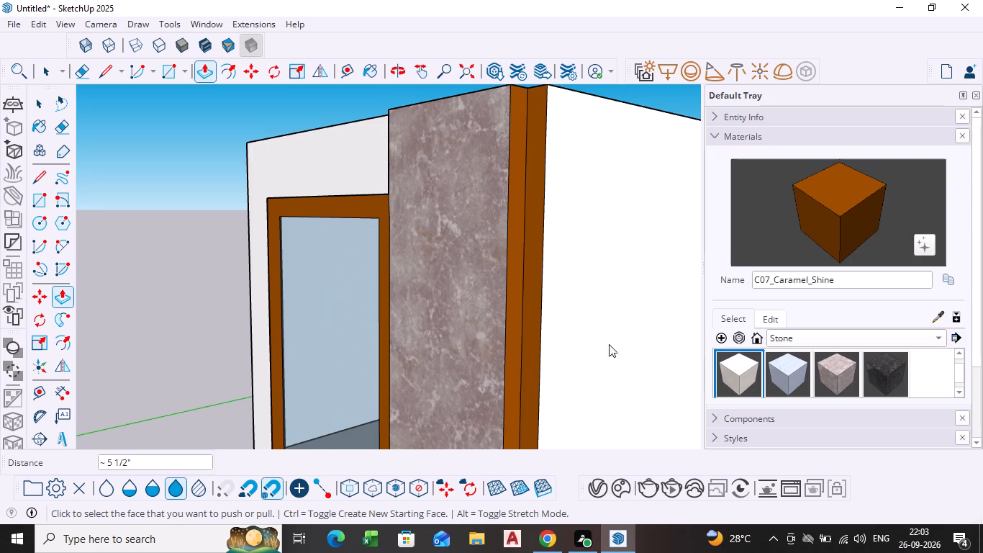
{"action": "left_click", "coordinate": [511, 346]}
Examine the front elevation with the marble panel and recessed edge strip from several angles and distances.
{"action": "scroll", "coordinate": [516, 341], "scroll_direction": "down", "scroll_amount": 6}
{"action": "middle_click_drag", "start_coordinate": [471, 300], "coordinate": [671, 333]}
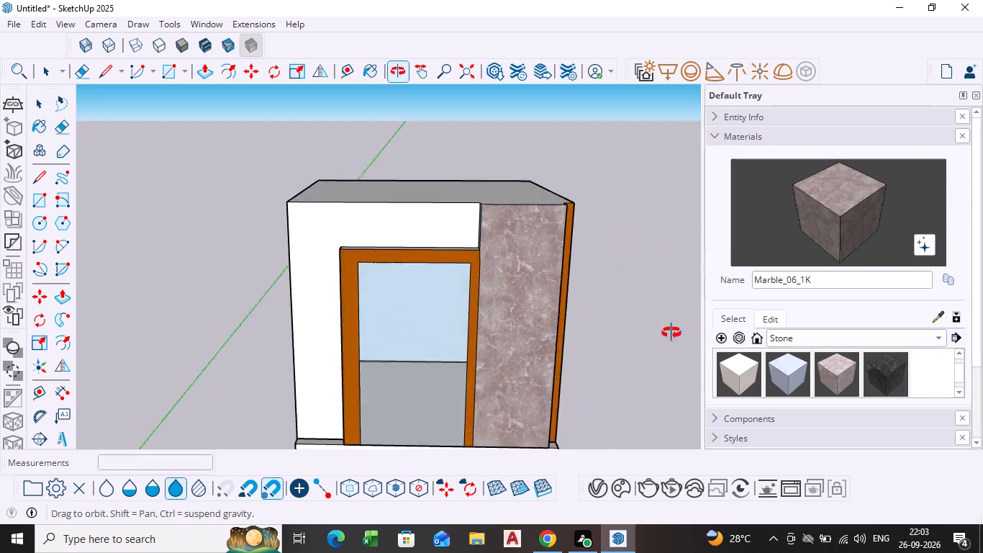
{"action": "middle_click_drag", "start_coordinate": [671, 333], "coordinate": [741, 318]}
{"action": "scroll", "coordinate": [584, 313], "scroll_direction": "down", "scroll_amount": 1}
{"action": "middle_click_drag", "start_coordinate": [584, 313], "coordinate": [519, 340]}
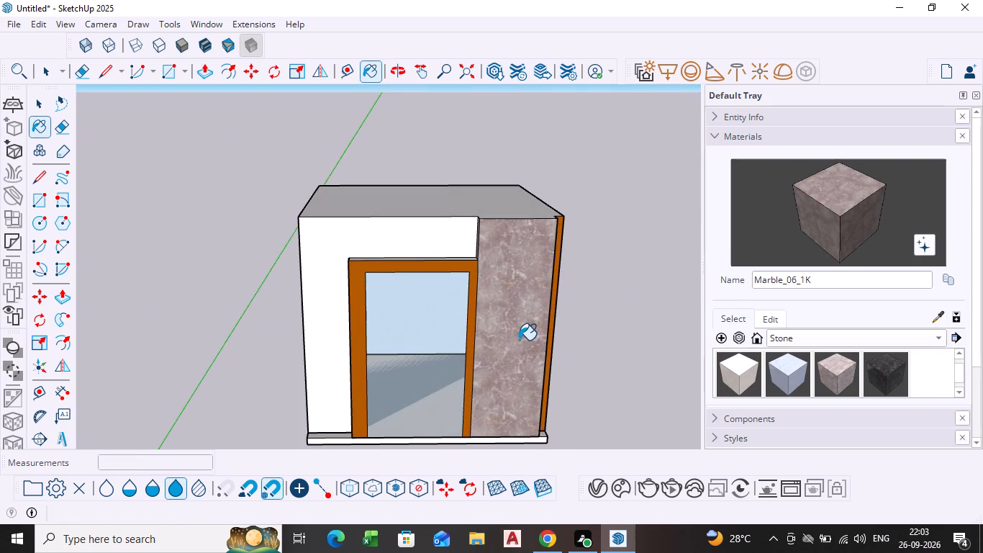
{"action": "scroll", "coordinate": [490, 336], "scroll_direction": "up", "scroll_amount": 3}
{"action": "middle_click_drag", "start_coordinate": [493, 340], "coordinate": [495, 299]}
{"action": "scroll", "coordinate": [493, 338], "scroll_direction": "up", "scroll_amount": 1}
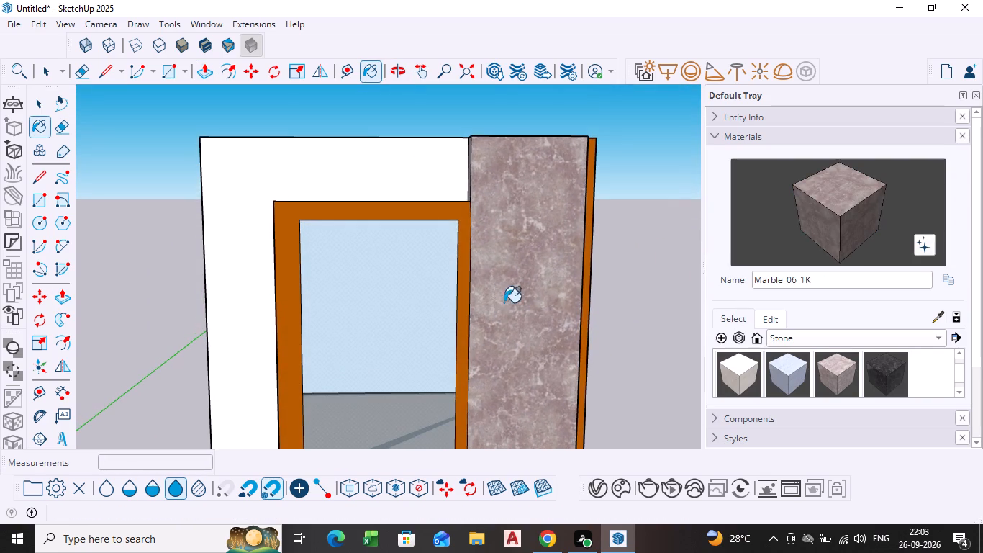
{"action": "scroll", "coordinate": [610, 364], "scroll_direction": "down", "scroll_amount": 2}
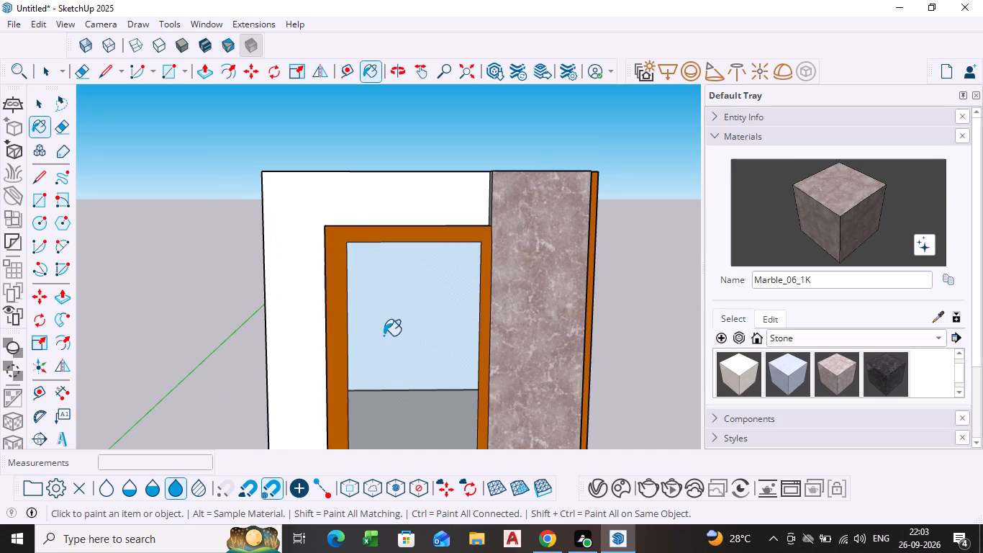
Paint the door frame's exposed white side faces and top face with C07_Caramel_Shine from the Solid Colors materials.
{"action": "middle_click_drag", "start_coordinate": [376, 339], "coordinate": [515, 333]}
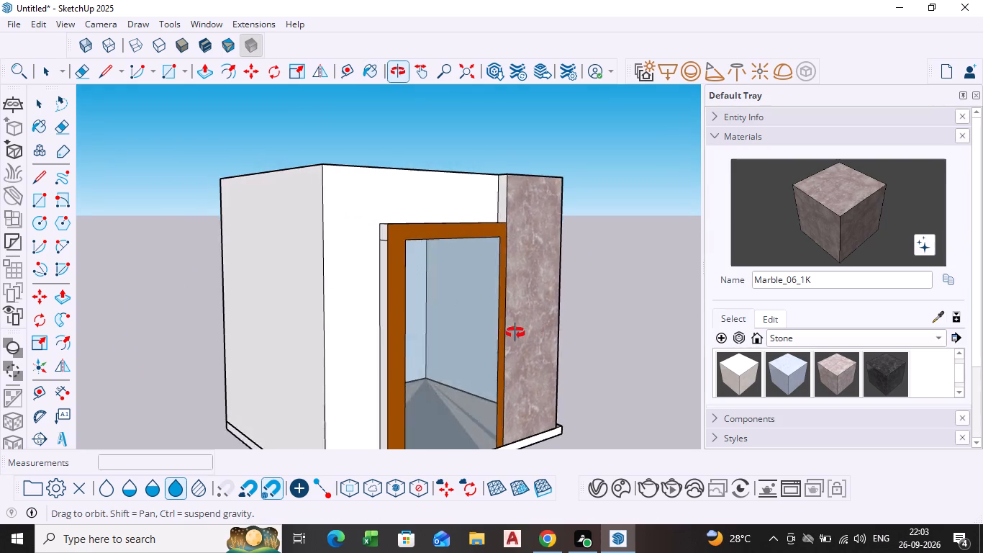
{"action": "middle_click_drag", "start_coordinate": [515, 333], "coordinate": [564, 342]}
{"action": "scroll", "coordinate": [384, 346], "scroll_direction": "up", "scroll_amount": 3}
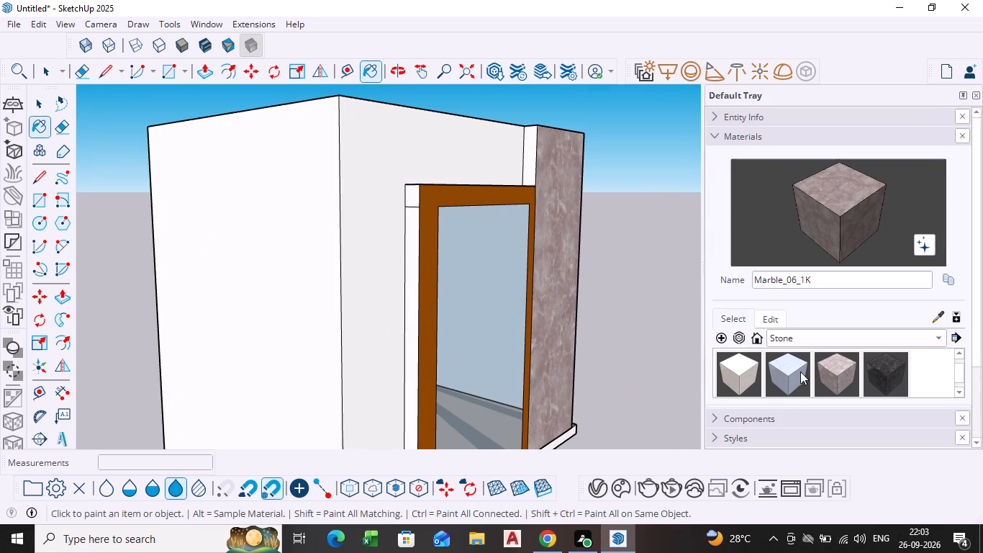
{"action": "left_click", "coordinate": [805, 343]}
{"action": "left_click", "coordinate": [801, 321]}
{"action": "scroll", "coordinate": [843, 378], "scroll_direction": "down", "scroll_amount": 2}
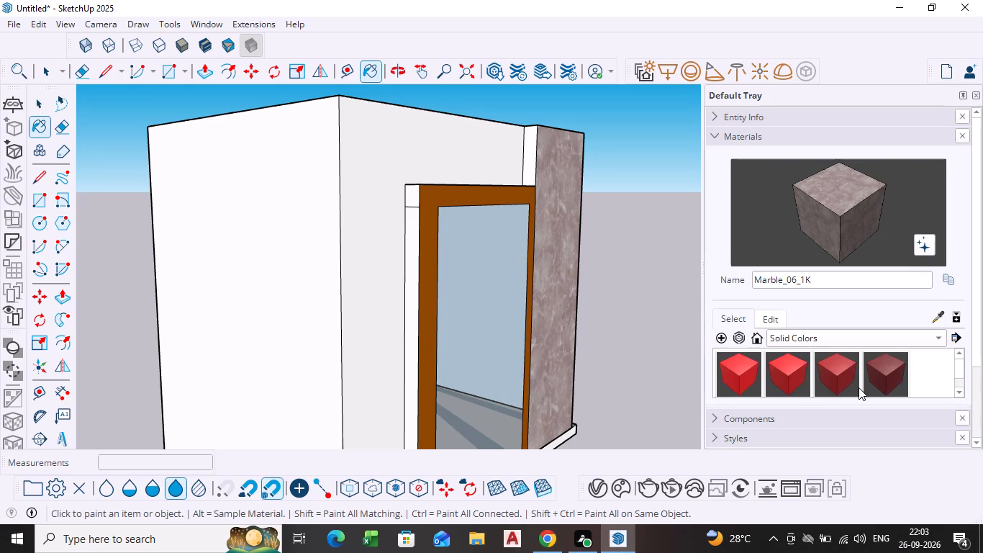
{"action": "scroll", "coordinate": [859, 387], "scroll_direction": "down", "scroll_amount": 4}
{"action": "left_click", "coordinate": [830, 376]}
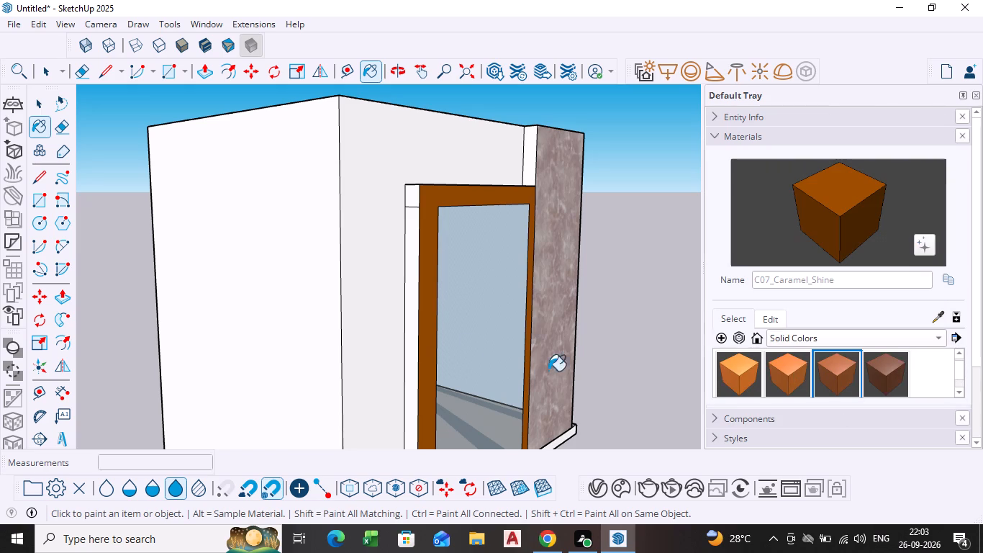
{"action": "left_click", "coordinate": [416, 345]}
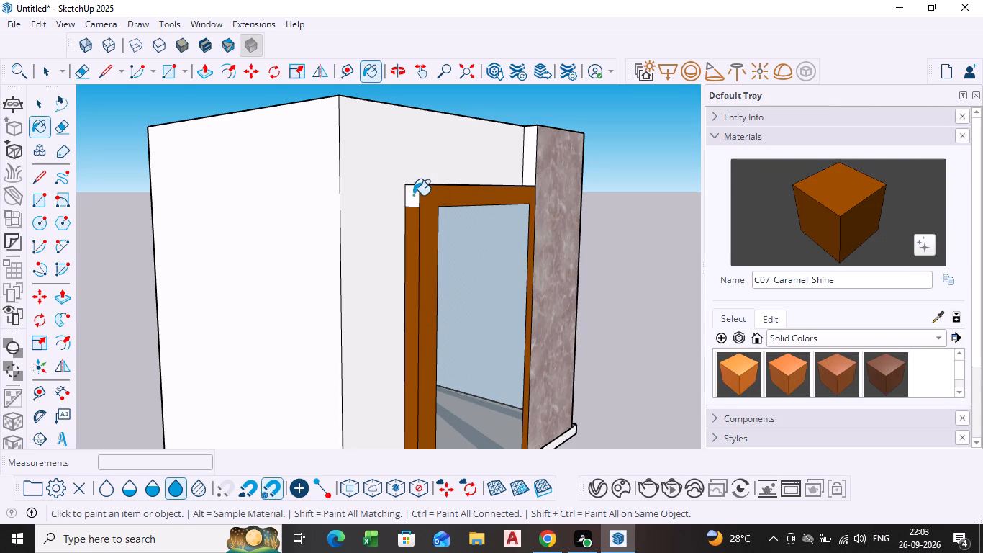
{"action": "left_click", "coordinate": [413, 196]}
{"action": "middle_click_drag", "start_coordinate": [468, 215], "coordinate": [384, 306]}
{"action": "scroll", "coordinate": [466, 219], "scroll_direction": "down", "scroll_amount": 1}
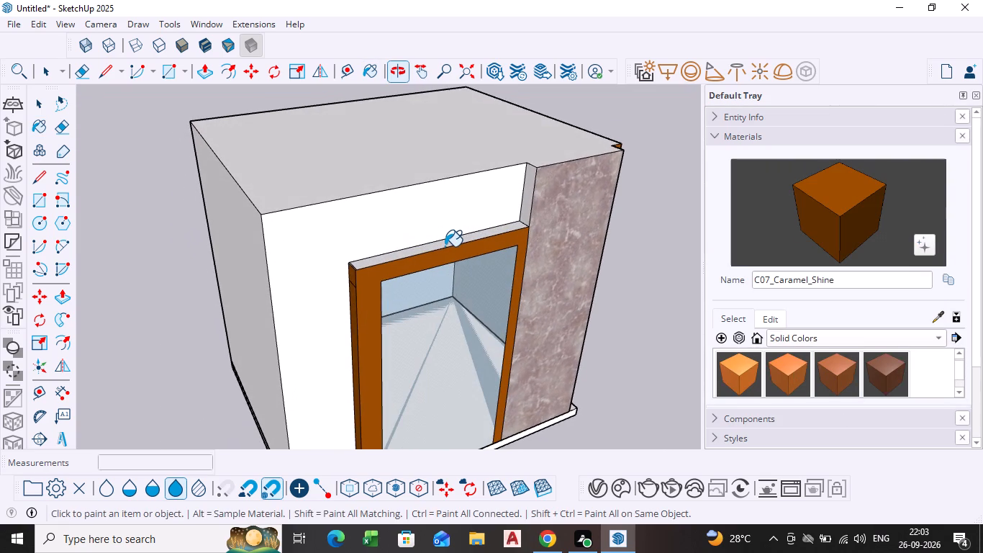
{"action": "left_click", "coordinate": [445, 246]}
Examine the painted door frame and the white wall area above it from the front.
{"action": "scroll", "coordinate": [457, 320], "scroll_direction": "down", "scroll_amount": 3}
{"action": "middle_click_drag", "start_coordinate": [458, 325], "coordinate": [425, 235]}
{"action": "scroll", "coordinate": [450, 307], "scroll_direction": "up", "scroll_amount": 3}
{"action": "key", "text": "Escape"}
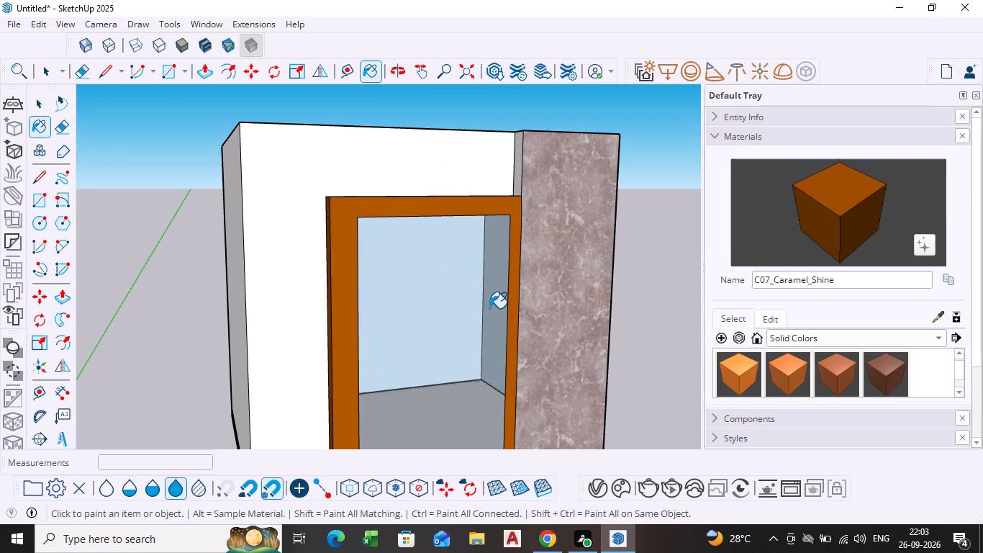
{"action": "scroll", "coordinate": [489, 270], "scroll_direction": "down", "scroll_amount": 2}
{"action": "middle_click_drag", "start_coordinate": [489, 270], "coordinate": [437, 270]}
{"action": "key", "text": "space"}
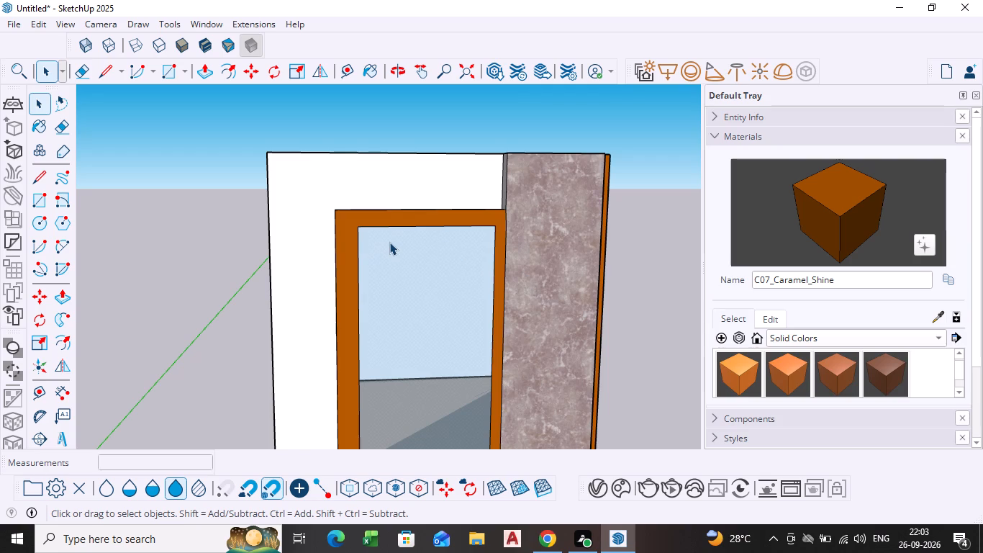
{"action": "middle_click_drag", "start_coordinate": [403, 225], "coordinate": [410, 254]}
{"action": "scroll", "coordinate": [414, 231], "scroll_direction": "up", "scroll_amount": 2}
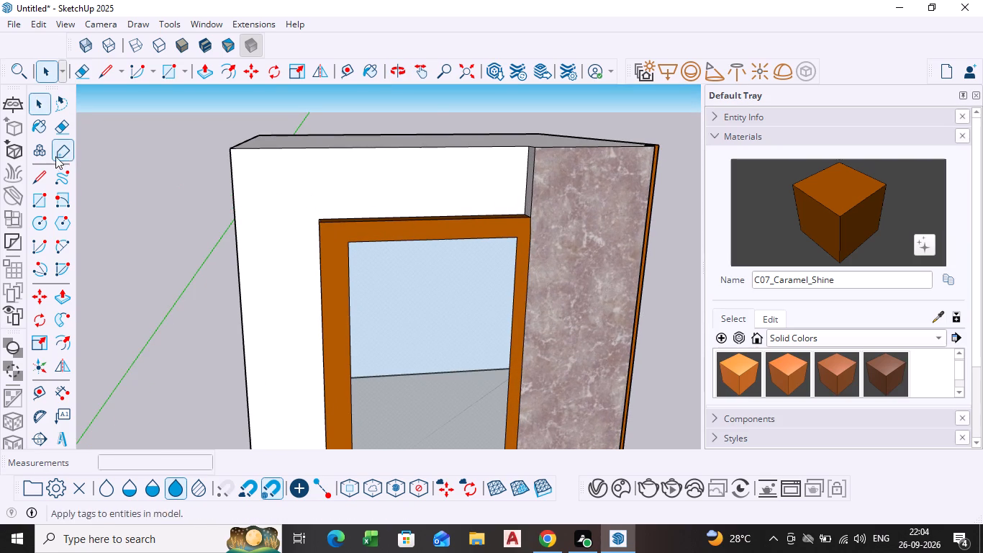
Draw a rectangle about 5' 5 1/4" by 6 9/16" on the white wall directly above the door frame.
{"action": "left_click", "coordinate": [40, 199]}
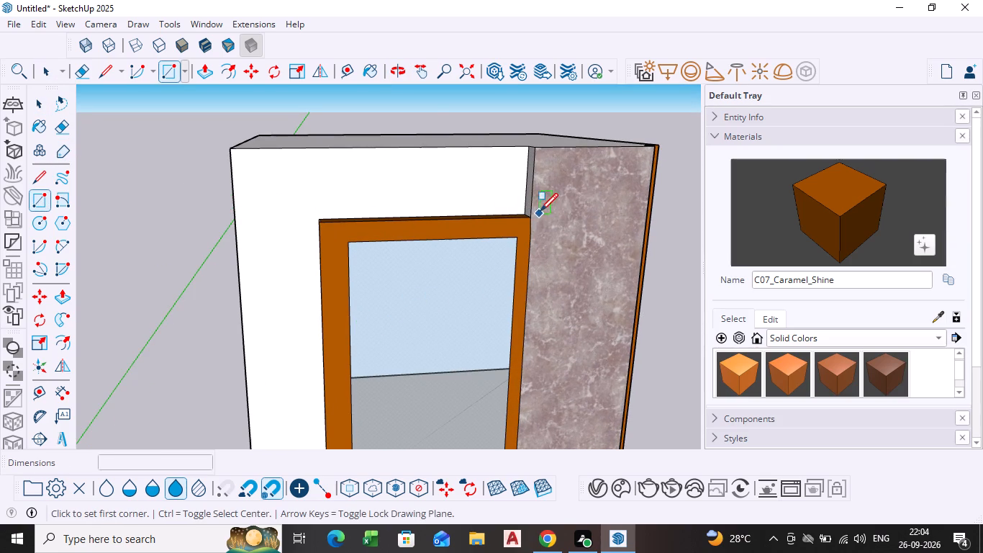
{"action": "left_click_drag", "start_coordinate": [525, 210], "coordinate": [517, 210]}
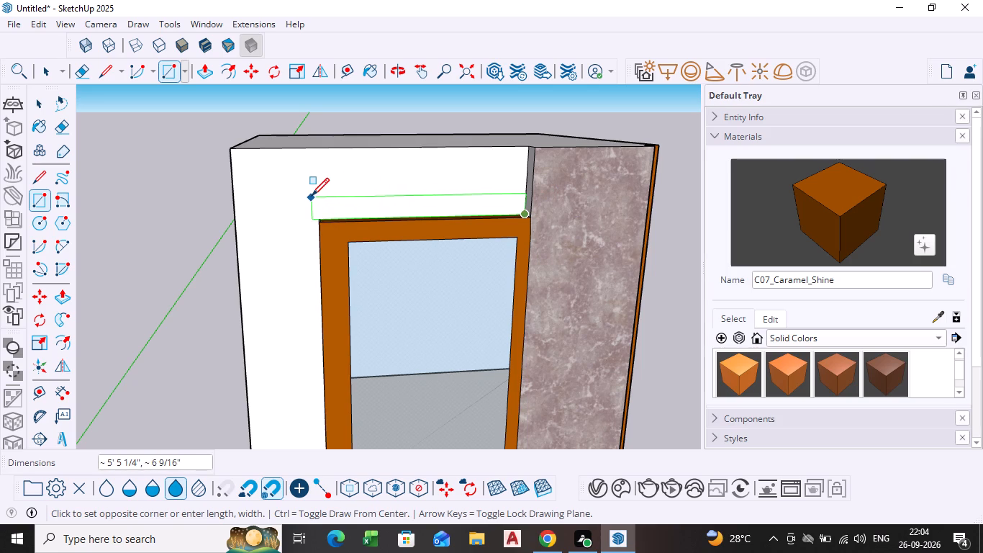
{"action": "left_click", "coordinate": [312, 197]}
{"action": "key", "text": "space"}
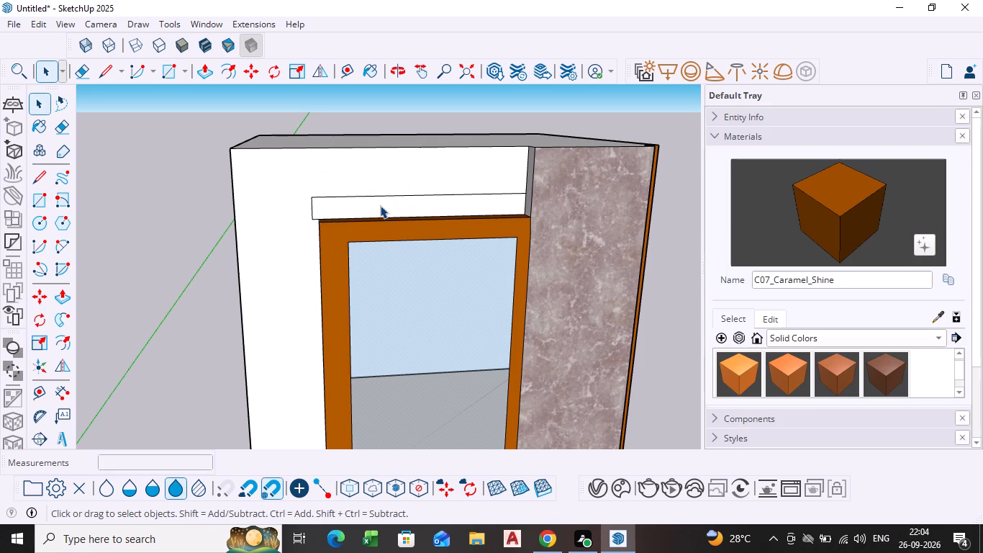
Pull the rectangle above the door outward about 5 1/16", plus a further 9 1/4", to form a projecting canopy.
{"action": "left_click", "coordinate": [375, 204]}
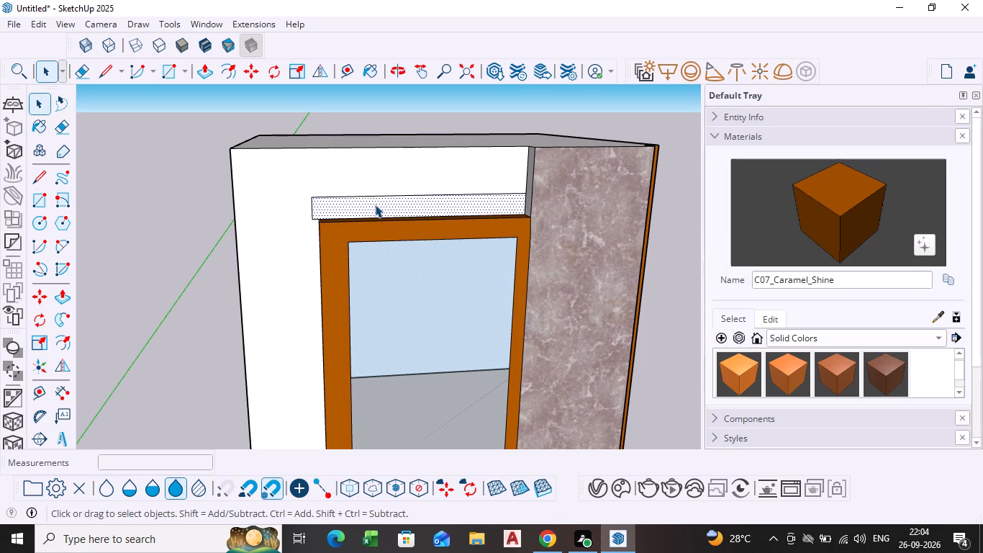
{"action": "key", "text": "p"}
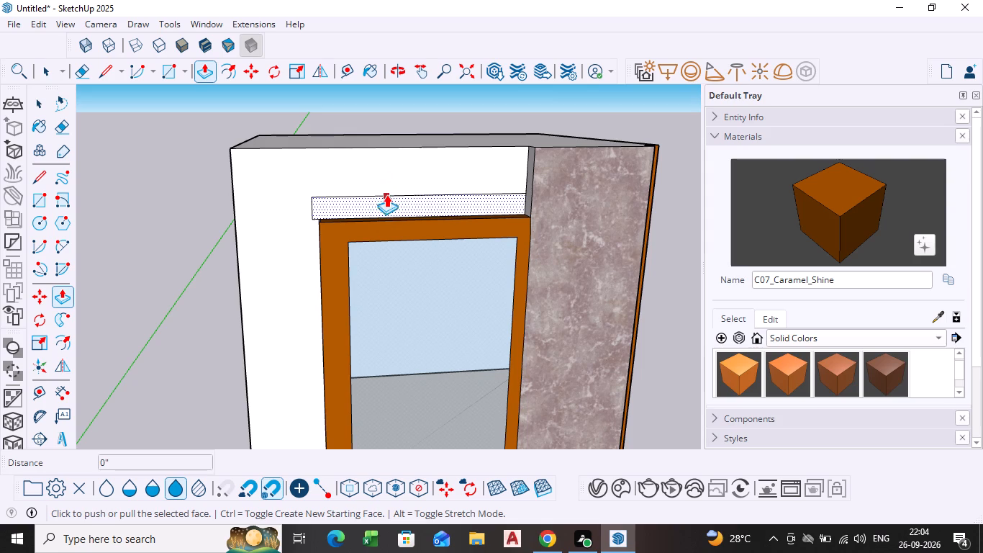
{"action": "left_click_drag", "start_coordinate": [387, 199], "coordinate": [379, 237]}
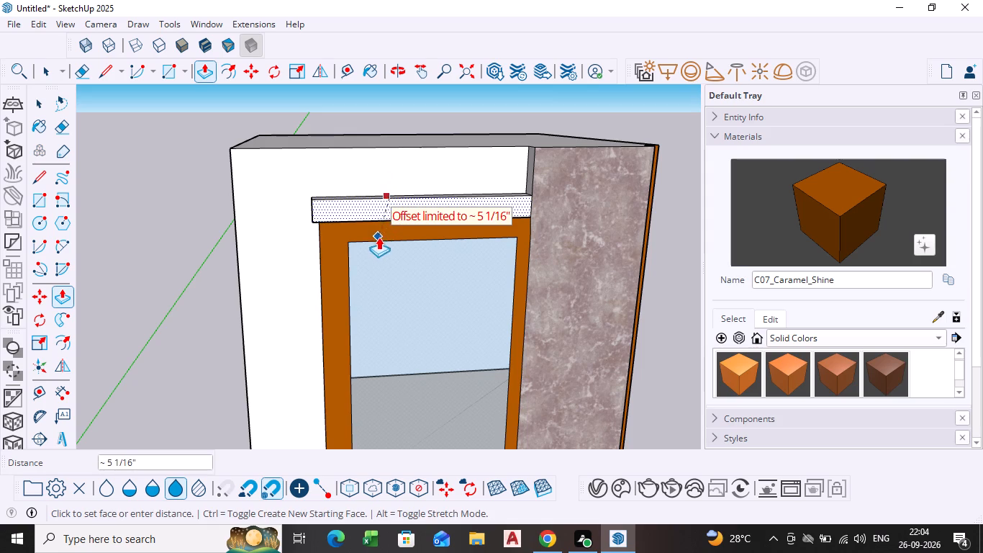
{"action": "left_click_drag", "start_coordinate": [379, 237], "coordinate": [473, 253]}
{"action": "middle_click_drag", "start_coordinate": [408, 251], "coordinate": [598, 251]}
{"action": "scroll", "coordinate": [600, 240], "scroll_direction": "down", "scroll_amount": 1}
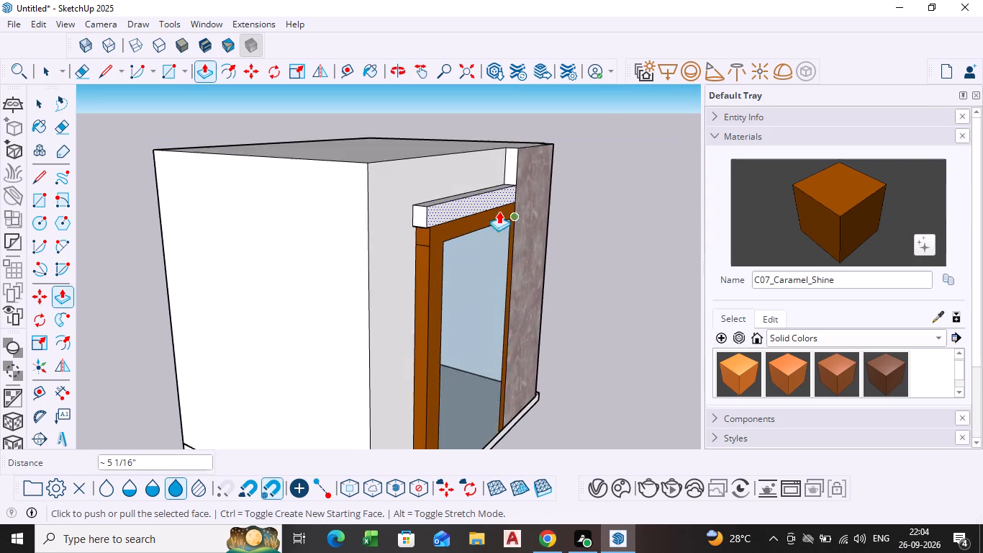
{"action": "scroll", "coordinate": [495, 199], "scroll_direction": "up", "scroll_amount": 8}
{"action": "left_click_drag", "start_coordinate": [448, 214], "coordinate": [504, 200]}
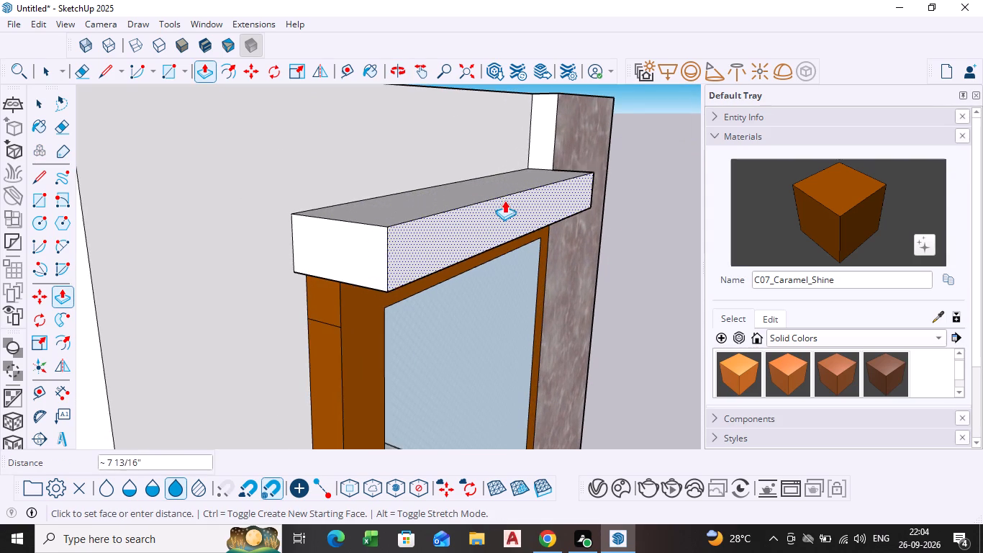
{"action": "left_click_drag", "start_coordinate": [504, 200], "coordinate": [512, 204]}
{"action": "scroll", "coordinate": [597, 259], "scroll_direction": "down", "scroll_amount": 1}
Extend the canopy sideways across most of the marble panel by pulling out its end face on that side twice.
{"action": "middle_click_drag", "start_coordinate": [597, 259], "coordinate": [439, 217]}
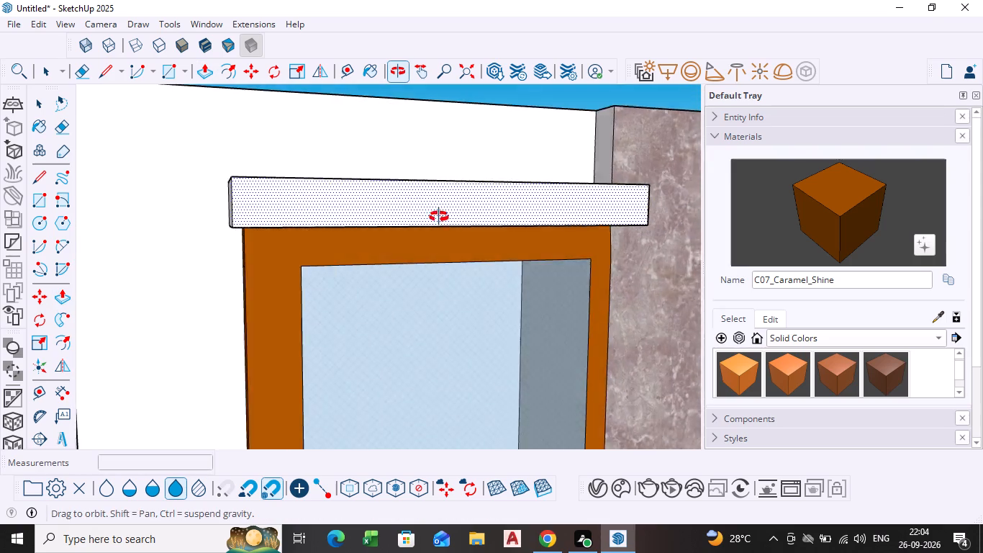
{"action": "middle_click_drag", "start_coordinate": [439, 217], "coordinate": [307, 197]}
{"action": "middle_click_drag", "start_coordinate": [585, 231], "coordinate": [420, 231]}
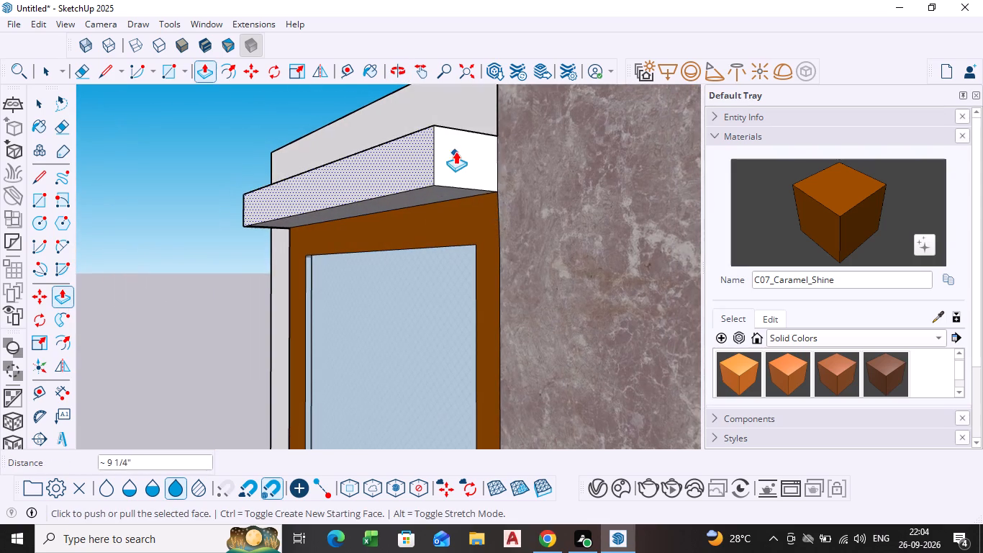
{"action": "left_click_drag", "start_coordinate": [459, 153], "coordinate": [525, 165]}
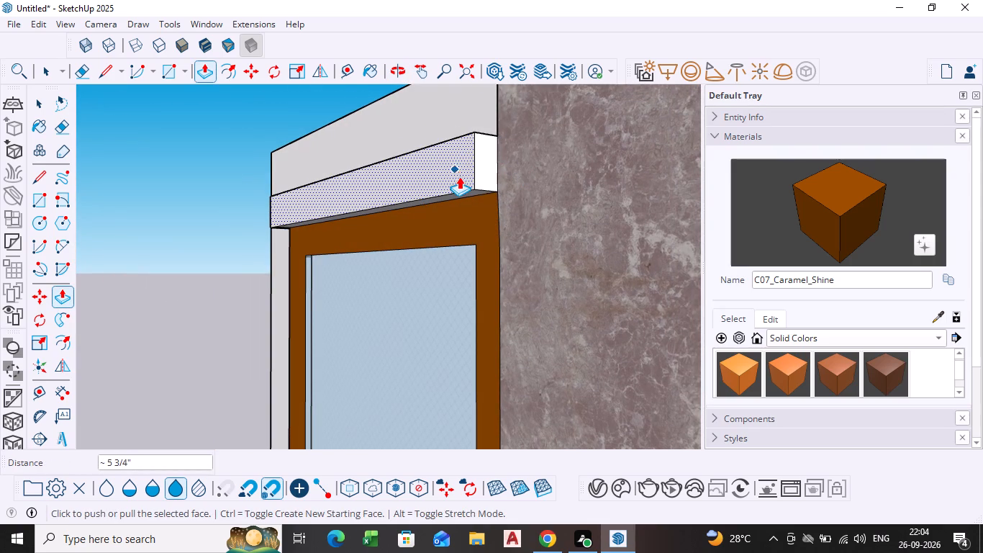
{"action": "key", "text": "ctrl+z"}
{"action": "left_click", "coordinate": [472, 149]}
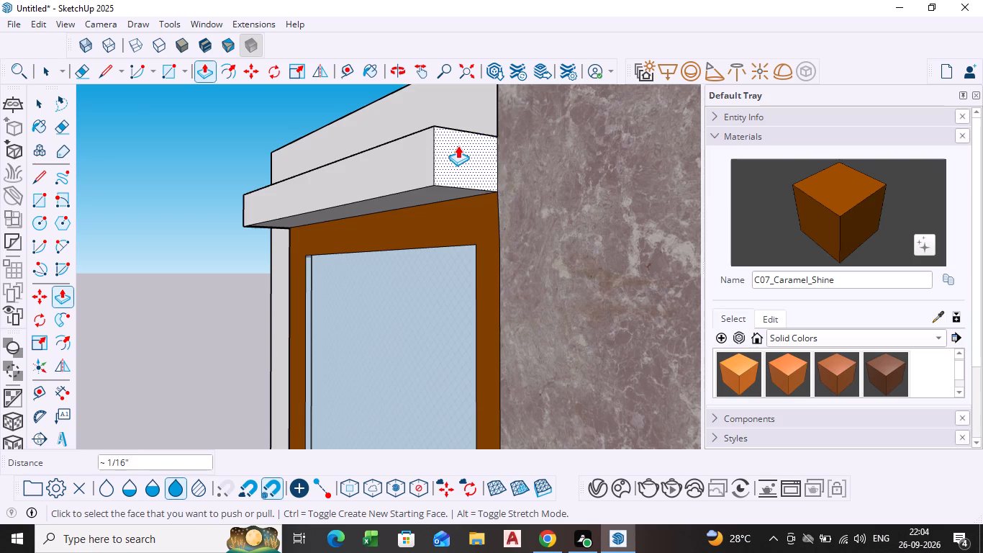
{"action": "left_click_drag", "start_coordinate": [458, 145], "coordinate": [556, 158]}
{"action": "scroll", "coordinate": [554, 166], "scroll_direction": "down", "scroll_amount": 2}
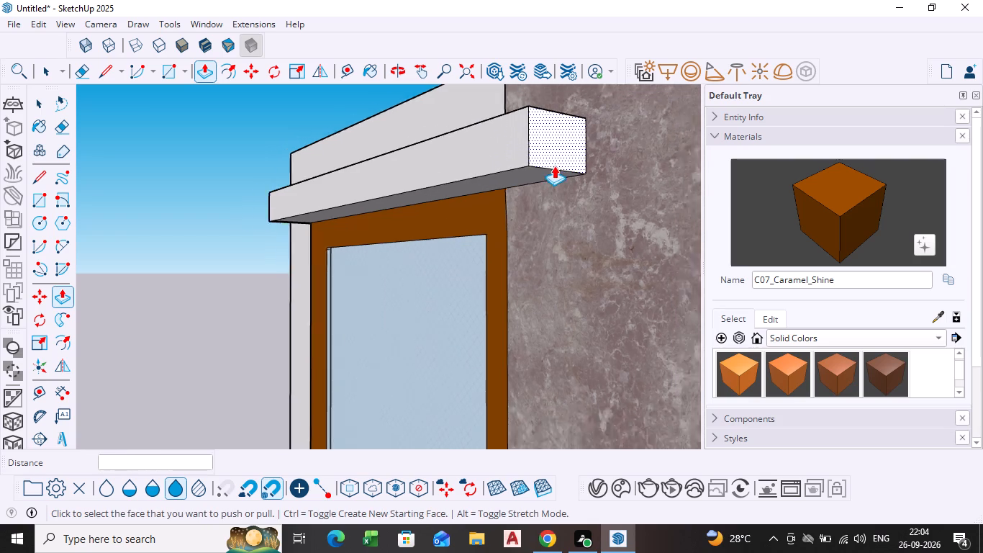
{"action": "scroll", "coordinate": [554, 166], "scroll_direction": "down", "scroll_amount": 9}
{"action": "middle_click_drag", "start_coordinate": [552, 181], "coordinate": [680, 250]}
{"action": "scroll", "coordinate": [647, 210], "scroll_direction": "up", "scroll_amount": 5}
{"action": "scroll", "coordinate": [558, 159], "scroll_direction": "up", "scroll_amount": 2}
{"action": "middle_click_drag", "start_coordinate": [561, 166], "coordinate": [493, 162]}
{"action": "scroll", "coordinate": [572, 218], "scroll_direction": "up", "scroll_amount": 3}
{"action": "left_click_drag", "start_coordinate": [521, 182], "coordinate": [521, 183]}
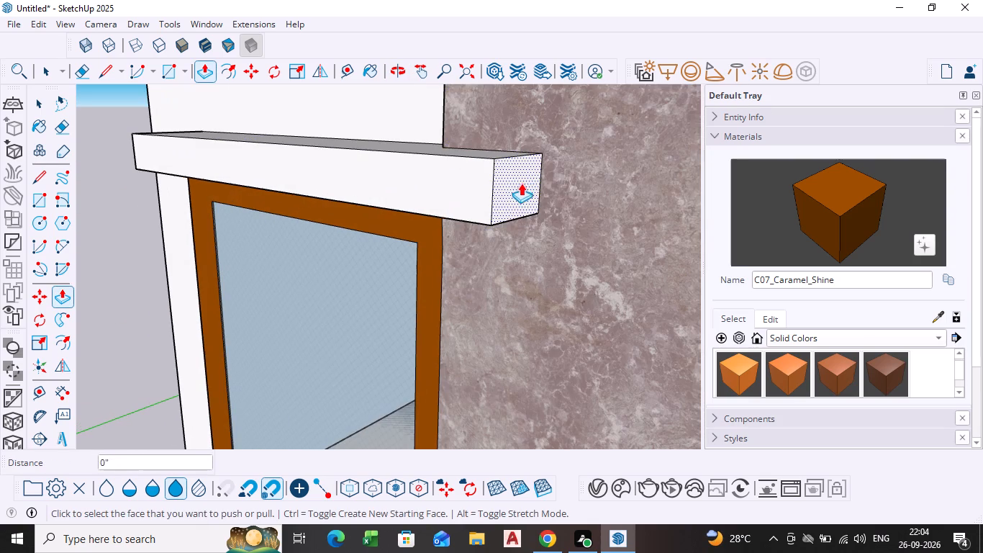
{"action": "left_click_drag", "start_coordinate": [521, 183], "coordinate": [652, 210]}
Examine the house front with the extended door canopy from several angles and distances.
{"action": "scroll", "coordinate": [653, 210], "scroll_direction": "down", "scroll_amount": 13}
{"action": "scroll", "coordinate": [627, 284], "scroll_direction": "down", "scroll_amount": 3}
{"action": "middle_click_drag", "start_coordinate": [631, 284], "coordinate": [716, 269]}
{"action": "middle_click_drag", "start_coordinate": [645, 289], "coordinate": [612, 260]}
{"action": "key", "text": "Escape"}
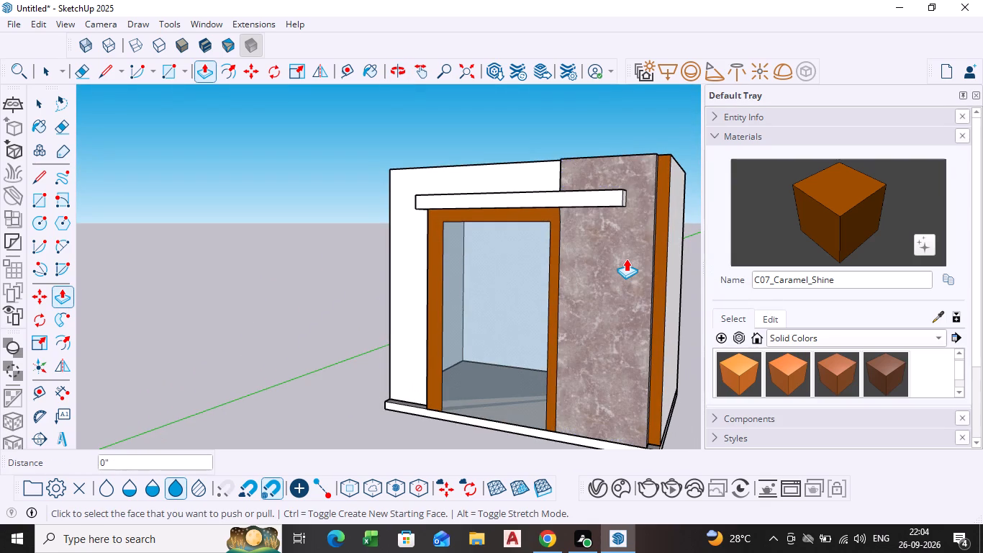
{"action": "key", "text": "space"}
{"action": "scroll", "coordinate": [553, 277], "scroll_direction": "down", "scroll_amount": 1}
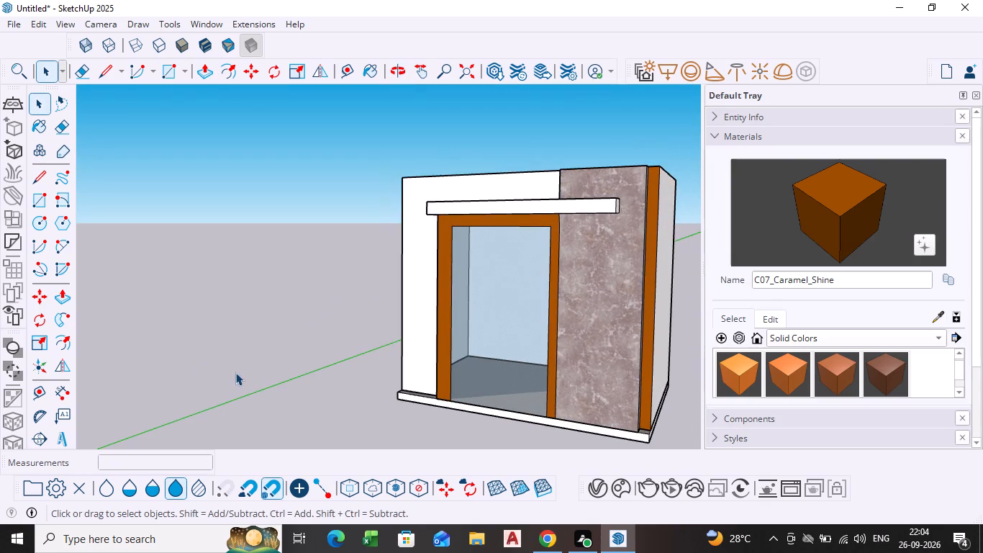
{"action": "scroll", "coordinate": [238, 374], "scroll_direction": "down", "scroll_amount": 1}
{"action": "middle_click_drag", "start_coordinate": [249, 379], "coordinate": [441, 399]}
{"action": "scroll", "coordinate": [520, 251], "scroll_direction": "up", "scroll_amount": 4}
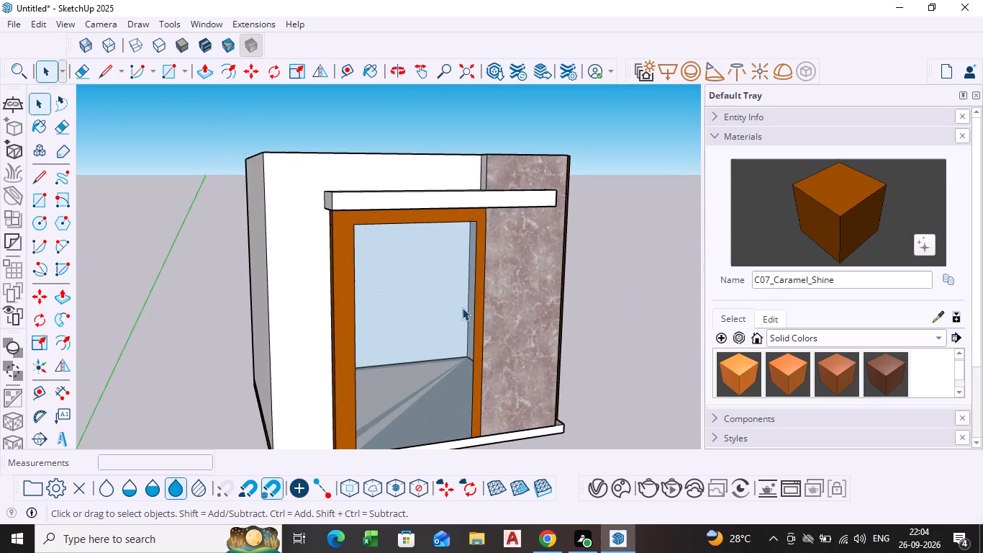
{"action": "middle_click_drag", "start_coordinate": [462, 307], "coordinate": [427, 312]}
{"action": "scroll", "coordinate": [427, 312], "scroll_direction": "down", "scroll_amount": 1}
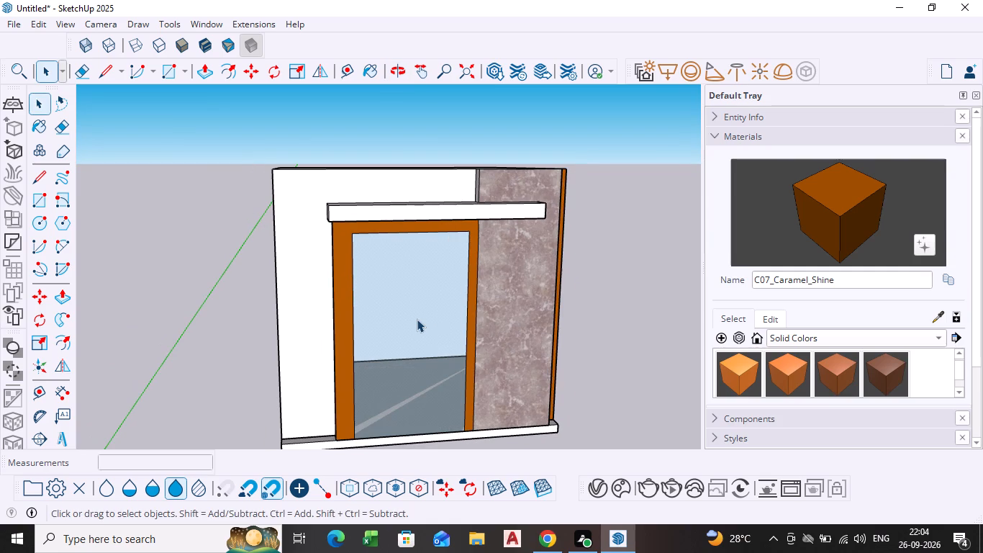
{"action": "middle_click_drag", "start_coordinate": [409, 318], "coordinate": [407, 328]}
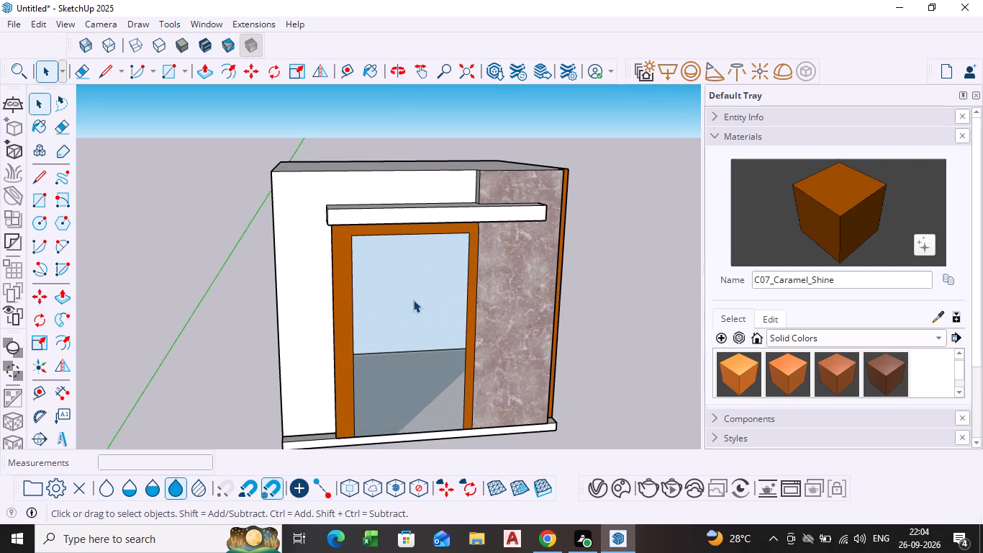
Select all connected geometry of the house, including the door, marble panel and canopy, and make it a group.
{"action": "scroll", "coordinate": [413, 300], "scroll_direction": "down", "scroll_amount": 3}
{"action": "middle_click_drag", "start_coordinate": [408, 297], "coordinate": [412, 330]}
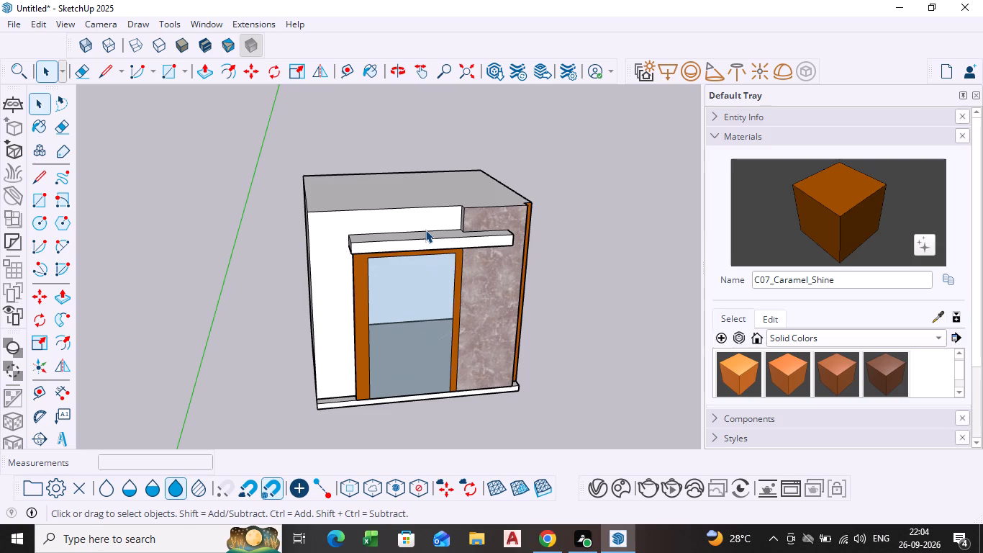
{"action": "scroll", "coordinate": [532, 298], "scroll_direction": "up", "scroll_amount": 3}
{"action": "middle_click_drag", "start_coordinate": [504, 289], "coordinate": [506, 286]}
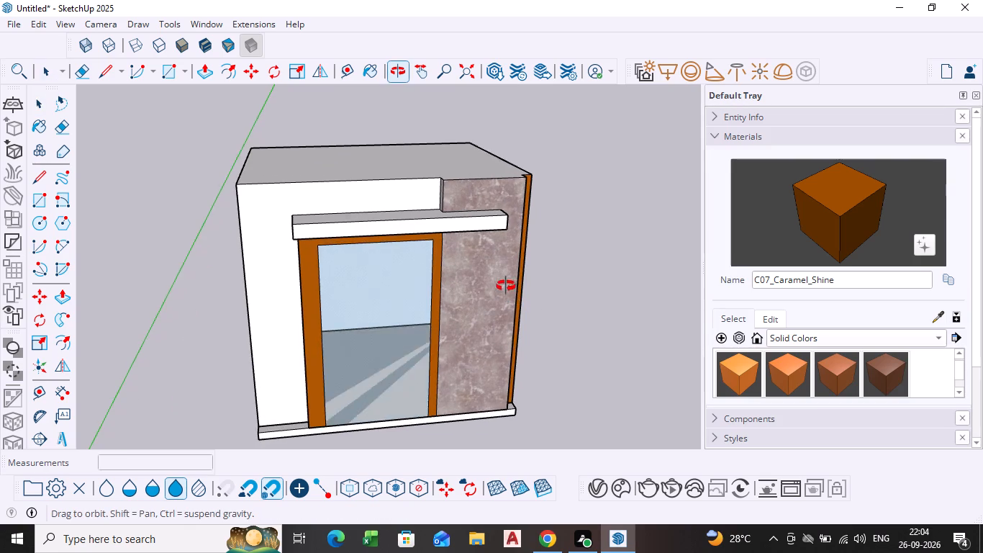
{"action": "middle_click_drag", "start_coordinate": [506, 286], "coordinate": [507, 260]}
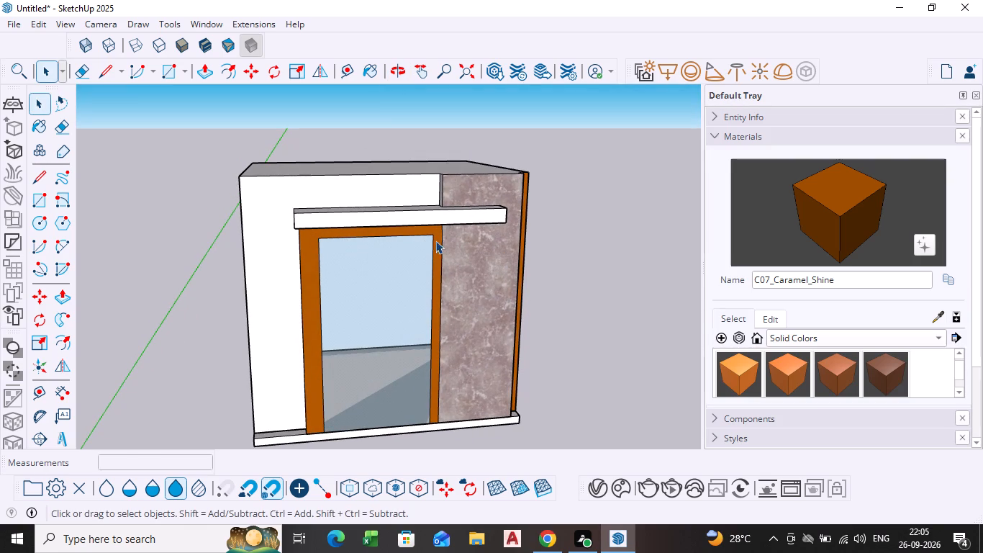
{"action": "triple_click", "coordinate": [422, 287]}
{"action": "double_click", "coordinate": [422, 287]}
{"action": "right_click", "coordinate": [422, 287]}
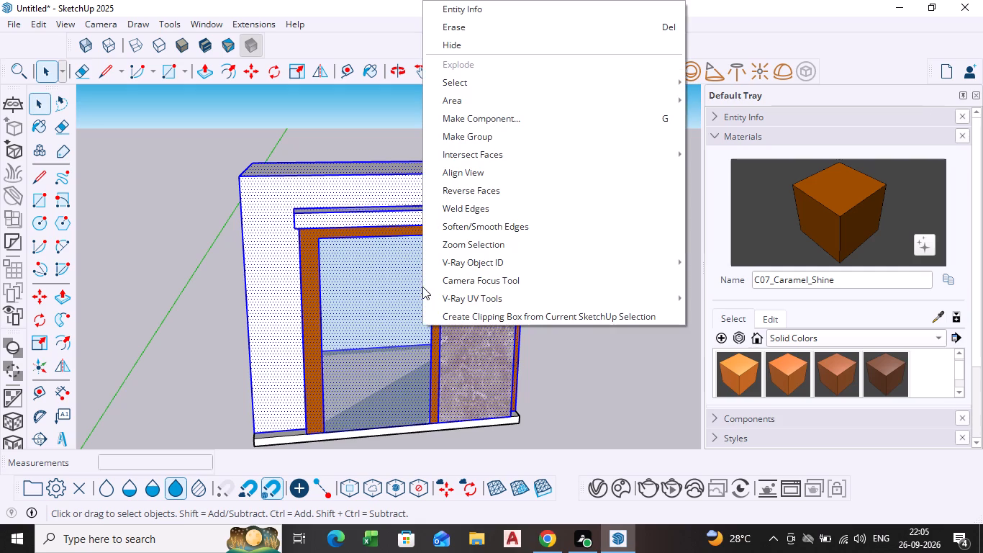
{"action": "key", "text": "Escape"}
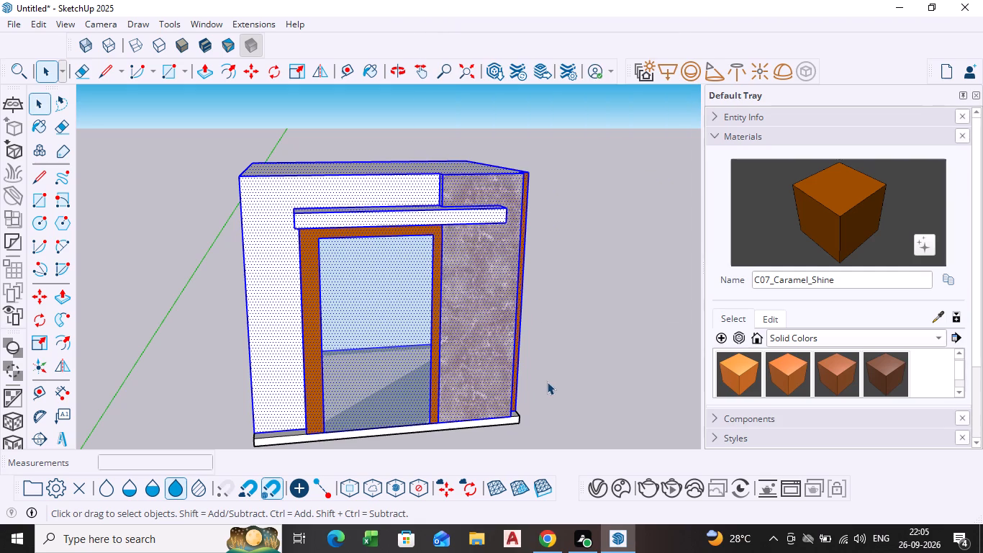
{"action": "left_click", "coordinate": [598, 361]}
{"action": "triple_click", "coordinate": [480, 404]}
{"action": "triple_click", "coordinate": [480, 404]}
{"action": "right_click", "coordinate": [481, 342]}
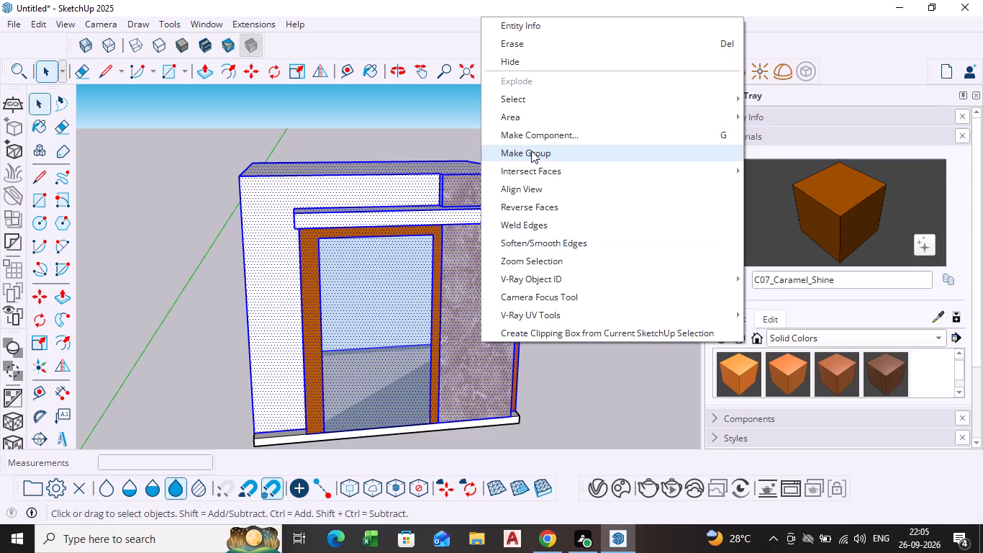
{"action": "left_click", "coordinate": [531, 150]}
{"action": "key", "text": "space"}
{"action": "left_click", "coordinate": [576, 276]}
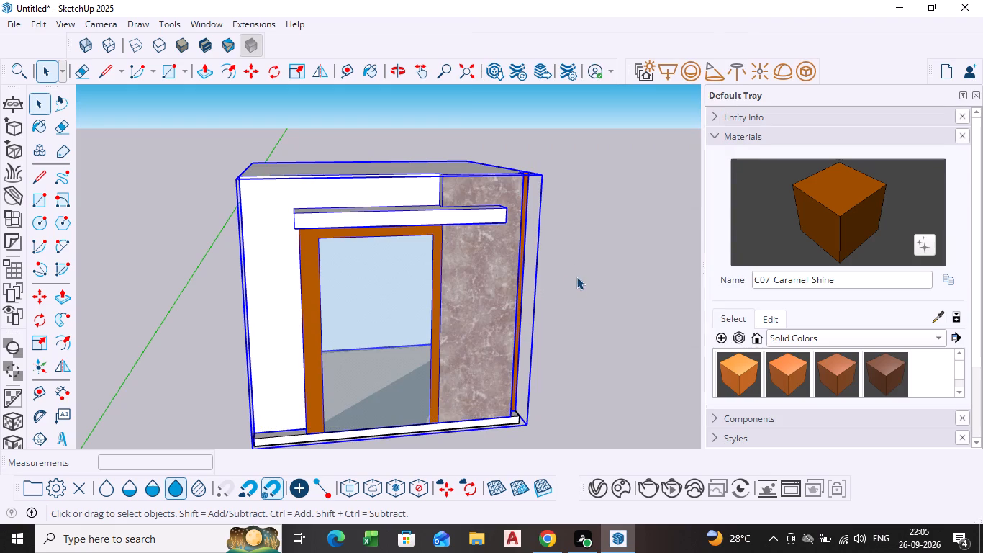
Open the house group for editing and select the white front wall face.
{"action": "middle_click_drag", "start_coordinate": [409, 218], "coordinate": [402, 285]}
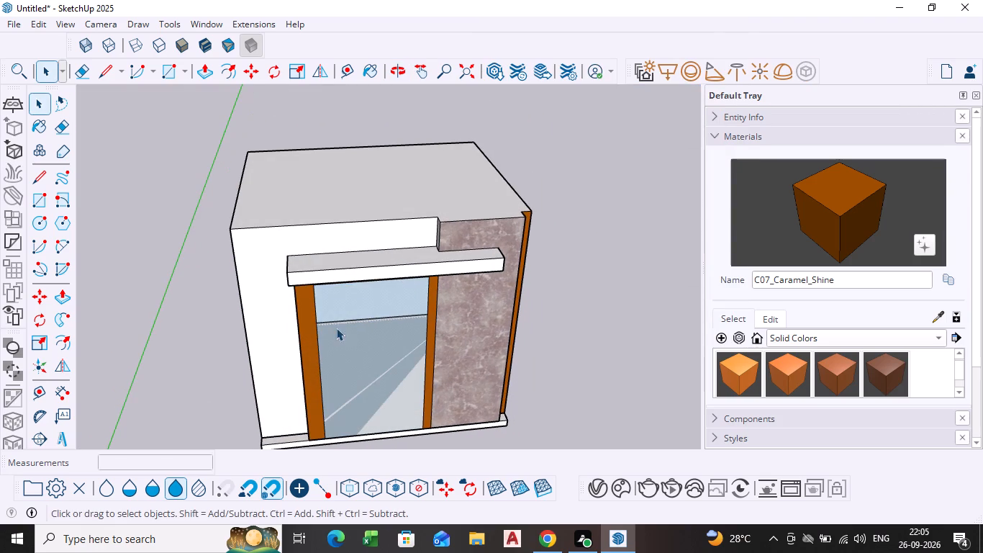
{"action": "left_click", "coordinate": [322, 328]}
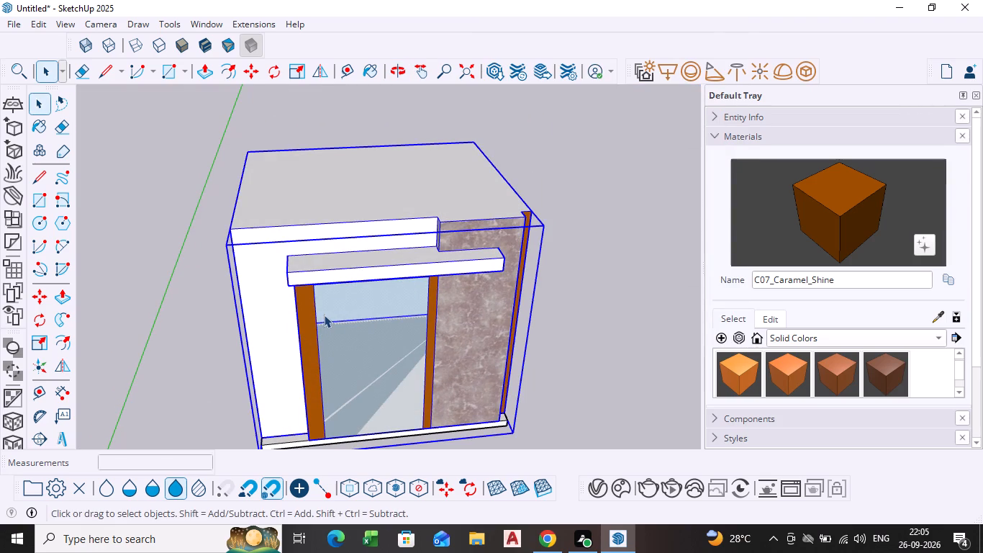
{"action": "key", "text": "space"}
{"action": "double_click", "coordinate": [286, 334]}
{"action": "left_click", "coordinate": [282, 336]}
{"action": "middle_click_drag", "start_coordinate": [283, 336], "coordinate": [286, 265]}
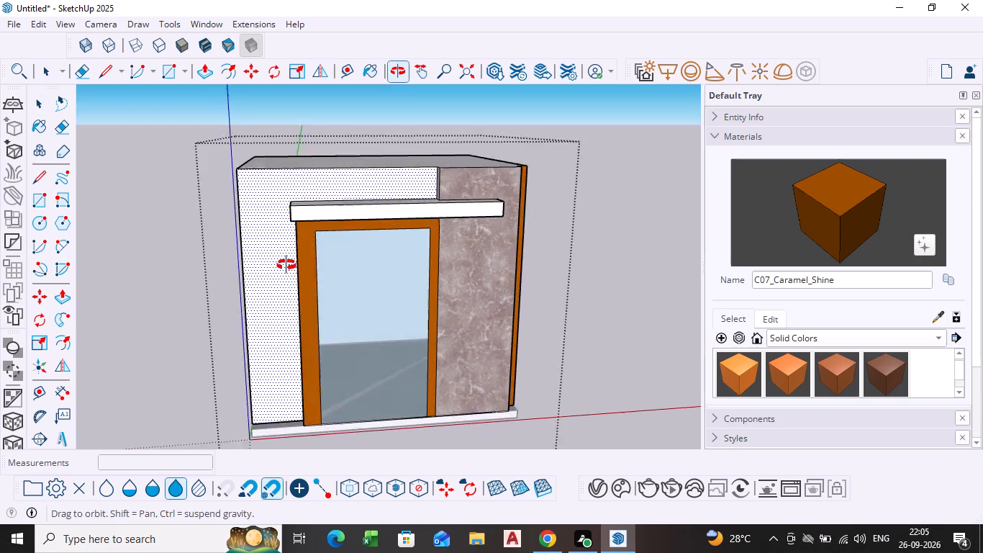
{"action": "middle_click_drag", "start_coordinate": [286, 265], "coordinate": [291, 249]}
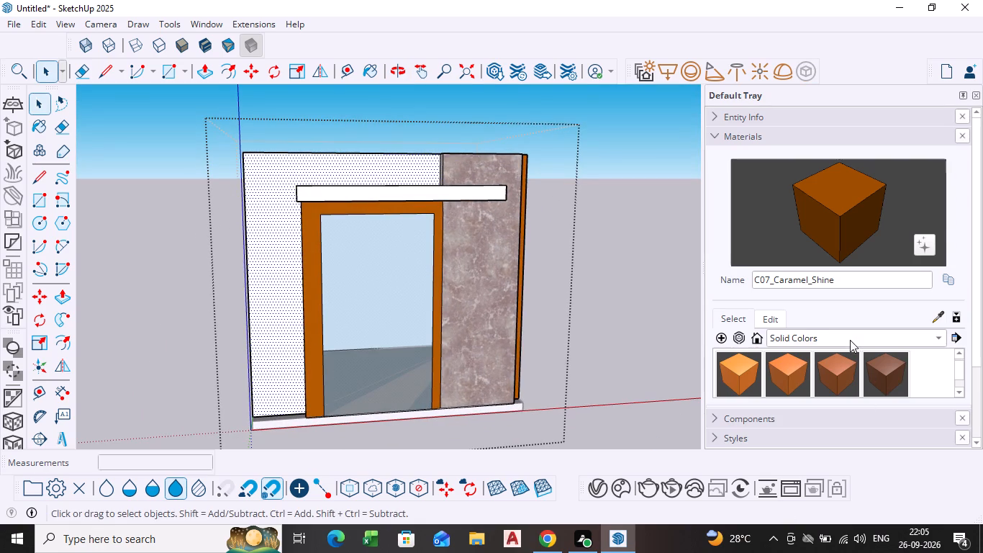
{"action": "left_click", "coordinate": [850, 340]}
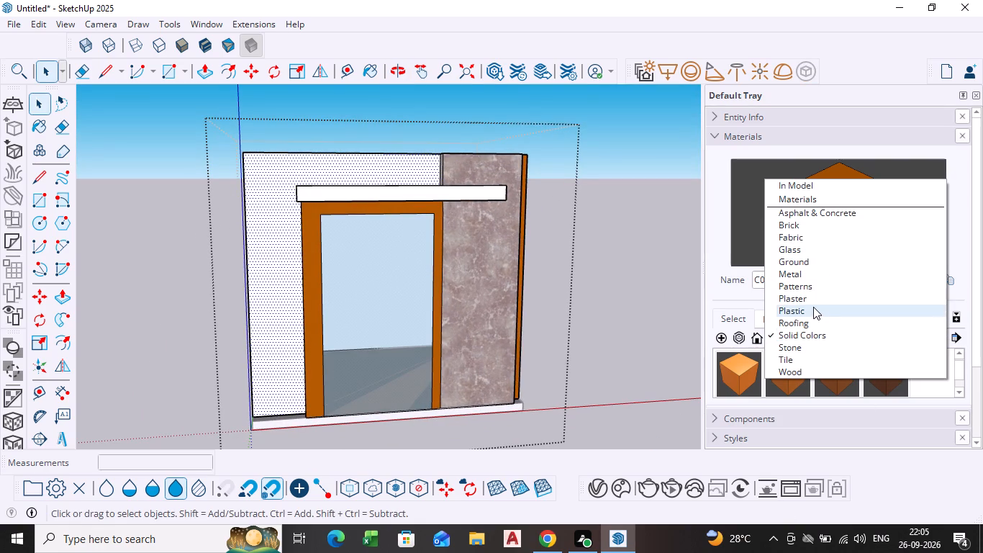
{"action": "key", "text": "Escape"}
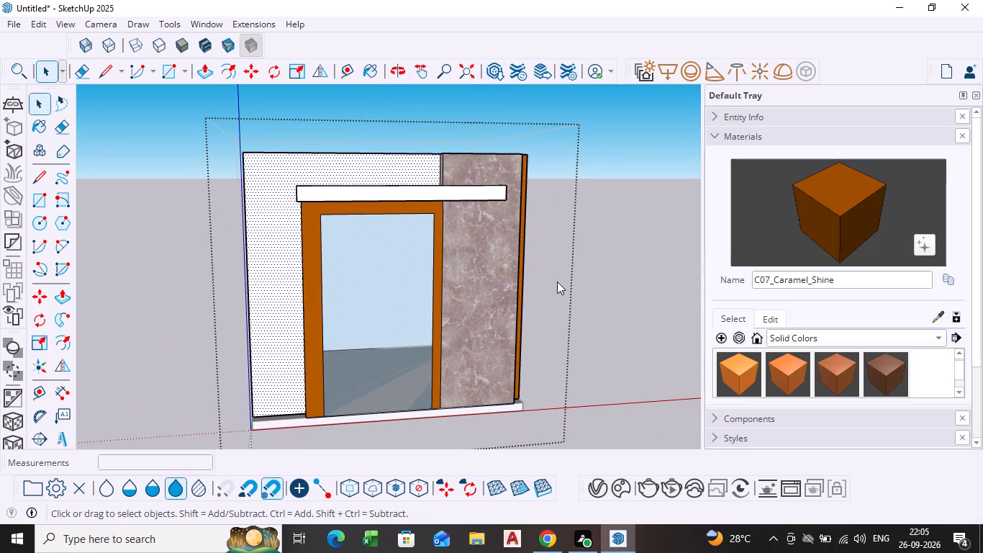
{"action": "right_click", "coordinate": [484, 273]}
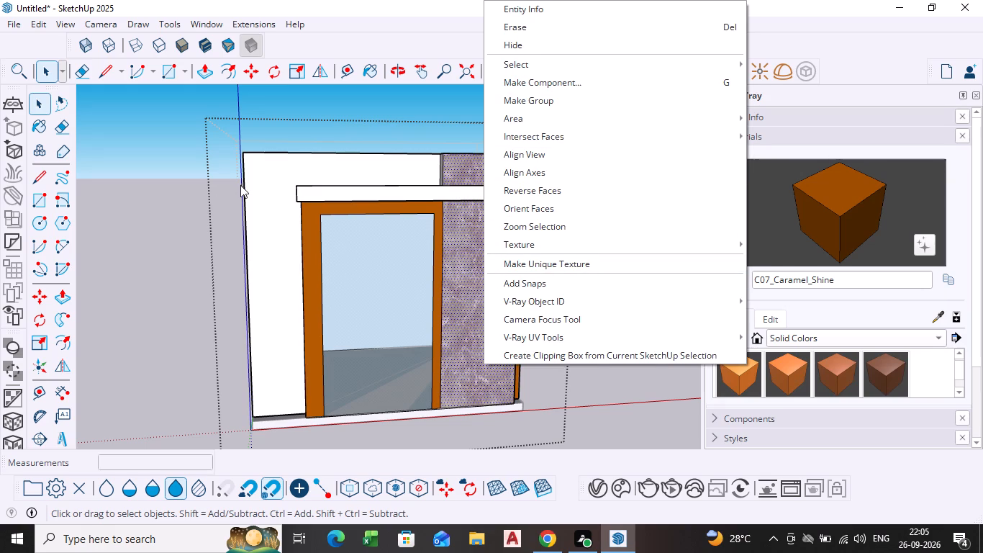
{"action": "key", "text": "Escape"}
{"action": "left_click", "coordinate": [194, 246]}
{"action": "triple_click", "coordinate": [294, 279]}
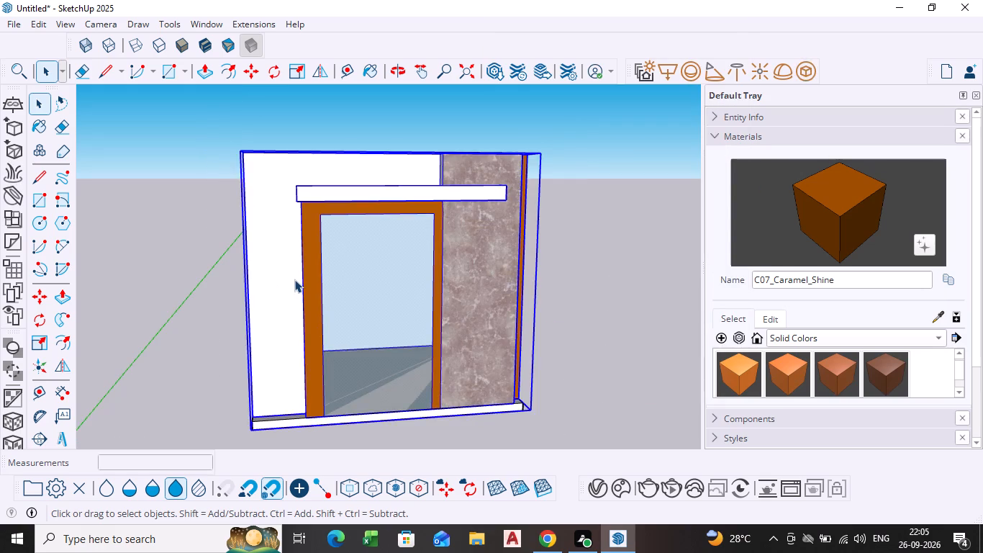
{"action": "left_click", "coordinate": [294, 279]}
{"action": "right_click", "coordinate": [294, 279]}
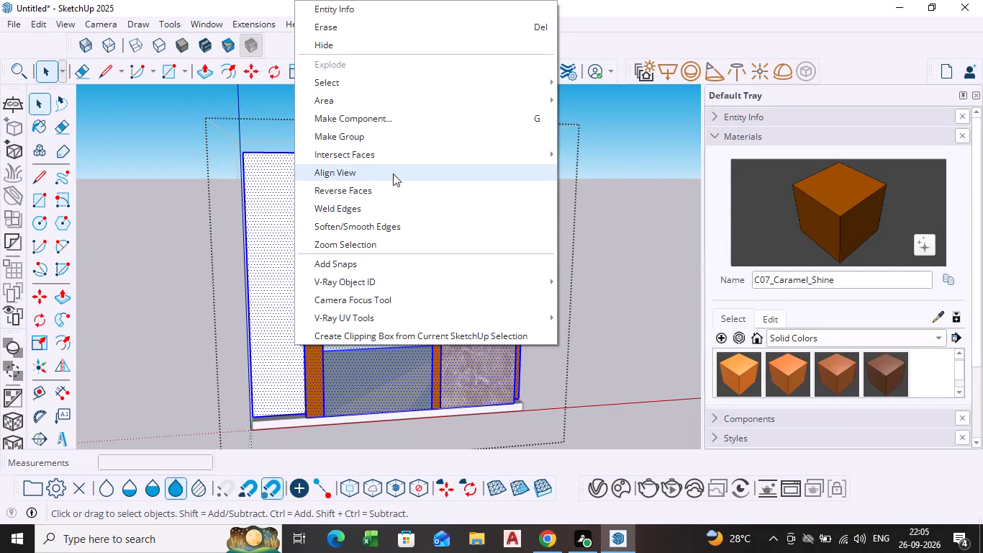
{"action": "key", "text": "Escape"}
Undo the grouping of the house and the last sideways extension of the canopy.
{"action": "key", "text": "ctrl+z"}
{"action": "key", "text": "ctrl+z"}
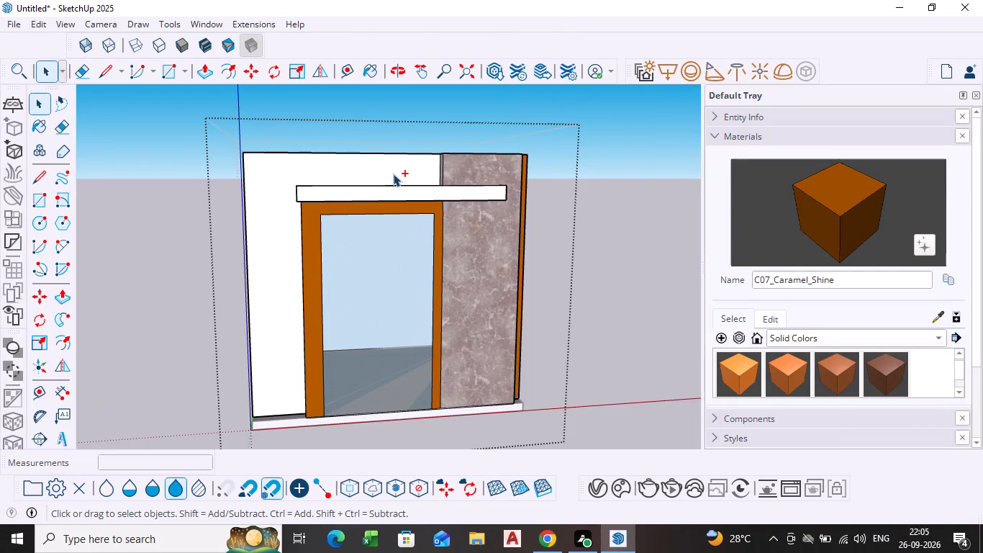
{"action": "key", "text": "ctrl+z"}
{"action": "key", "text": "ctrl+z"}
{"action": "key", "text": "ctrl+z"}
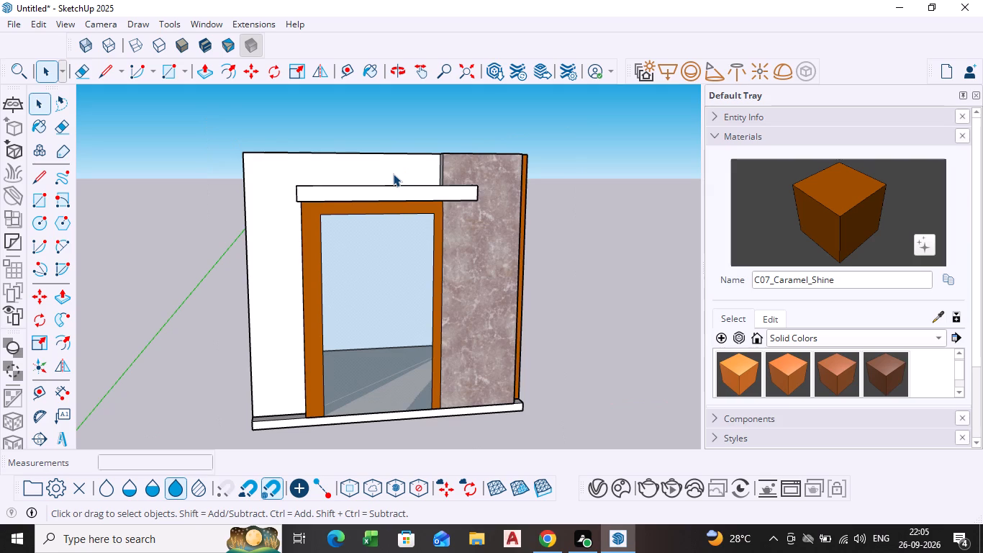
Pull the canopy's end face over the marble panel outward about 10 1/2".
{"action": "left_click", "coordinate": [478, 232]}
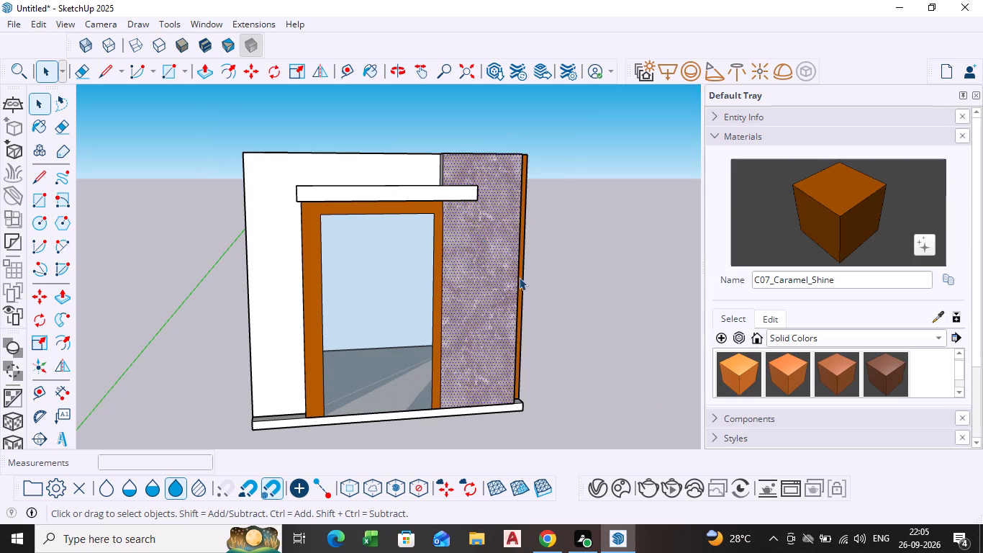
{"action": "middle_click_drag", "start_coordinate": [350, 248], "coordinate": [258, 229]}
{"action": "scroll", "coordinate": [462, 195], "scroll_direction": "up", "scroll_amount": 5}
{"action": "middle_click_drag", "start_coordinate": [464, 177], "coordinate": [384, 207]}
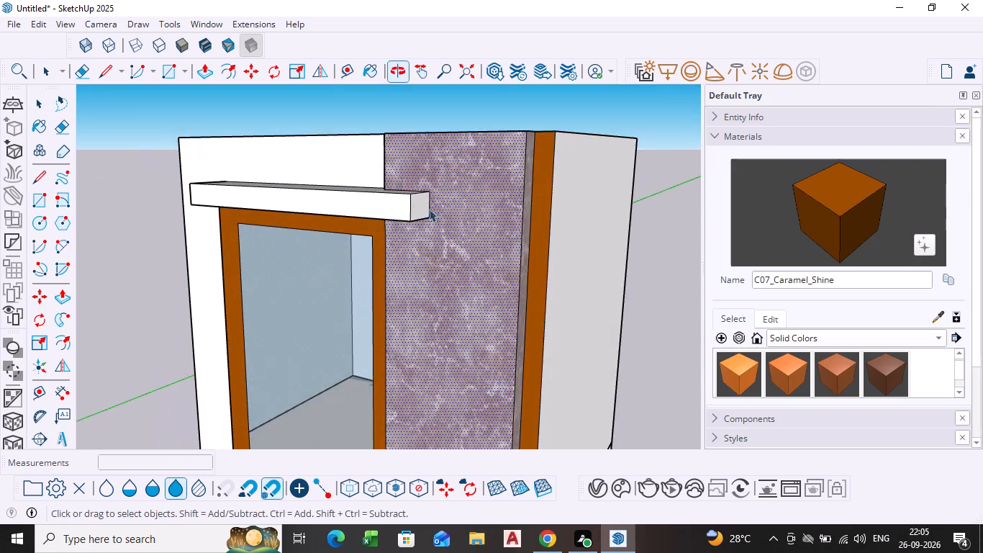
{"action": "scroll", "coordinate": [444, 212], "scroll_direction": "up", "scroll_amount": 6}
{"action": "left_click", "coordinate": [392, 202]}
{"action": "key", "text": "p"}
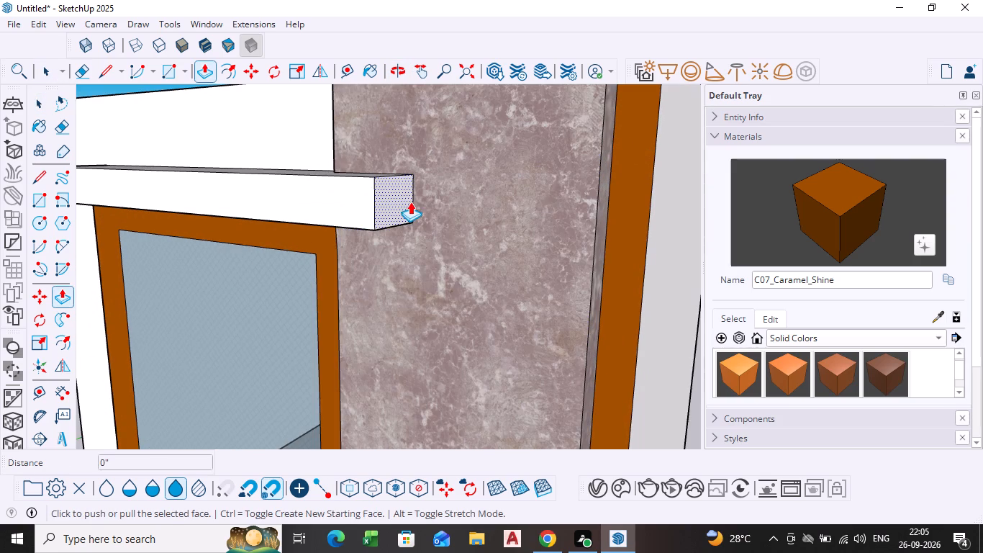
{"action": "left_click_drag", "start_coordinate": [392, 202], "coordinate": [466, 223]}
Extend the canopy a further 3 7/16" or so across the marble panel by pulling the same end face.
{"action": "scroll", "coordinate": [466, 230], "scroll_direction": "down", "scroll_amount": 12}
{"action": "middle_click_drag", "start_coordinate": [474, 316], "coordinate": [601, 313]}
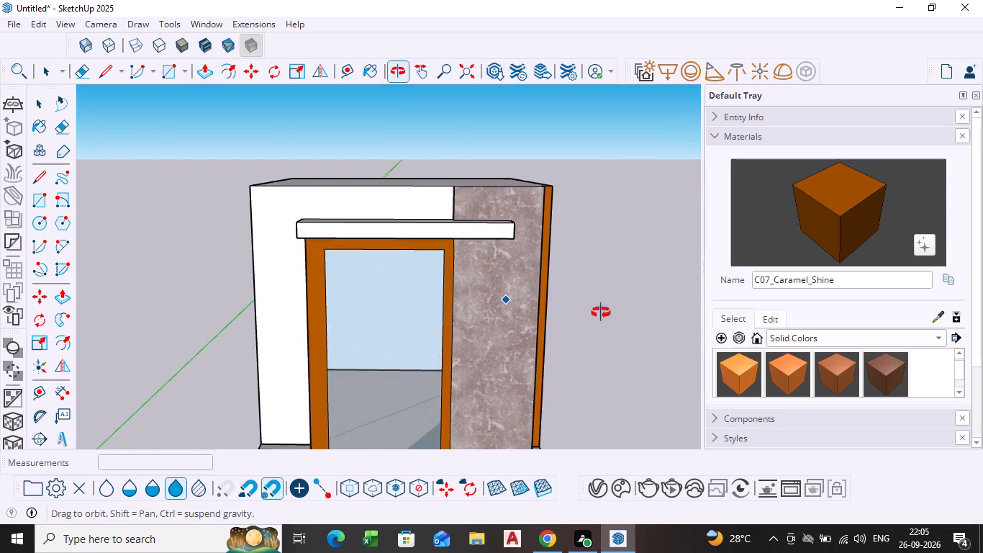
{"action": "middle_click_drag", "start_coordinate": [601, 313], "coordinate": [602, 310]}
{"action": "middle_click_drag", "start_coordinate": [545, 226], "coordinate": [481, 235]}
{"action": "scroll", "coordinate": [484, 223], "scroll_direction": "up", "scroll_amount": 5}
{"action": "scroll", "coordinate": [550, 277], "scroll_direction": "up", "scroll_amount": 3}
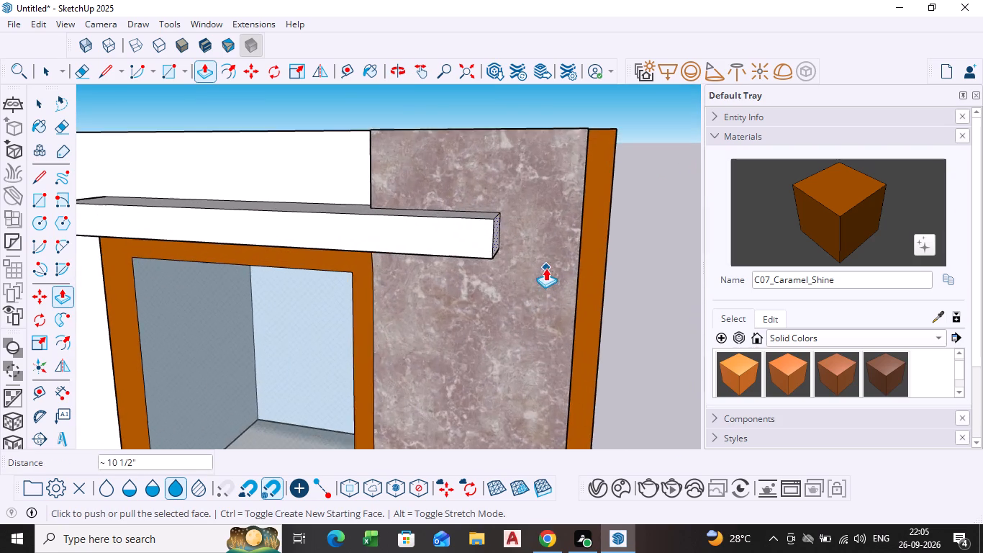
{"action": "scroll", "coordinate": [533, 269], "scroll_direction": "down", "scroll_amount": 1}
{"action": "middle_click_drag", "start_coordinate": [524, 271], "coordinate": [425, 271]}
{"action": "scroll", "coordinate": [487, 226], "scroll_direction": "up", "scroll_amount": 4}
{"action": "left_click_drag", "start_coordinate": [447, 251], "coordinate": [473, 250]}
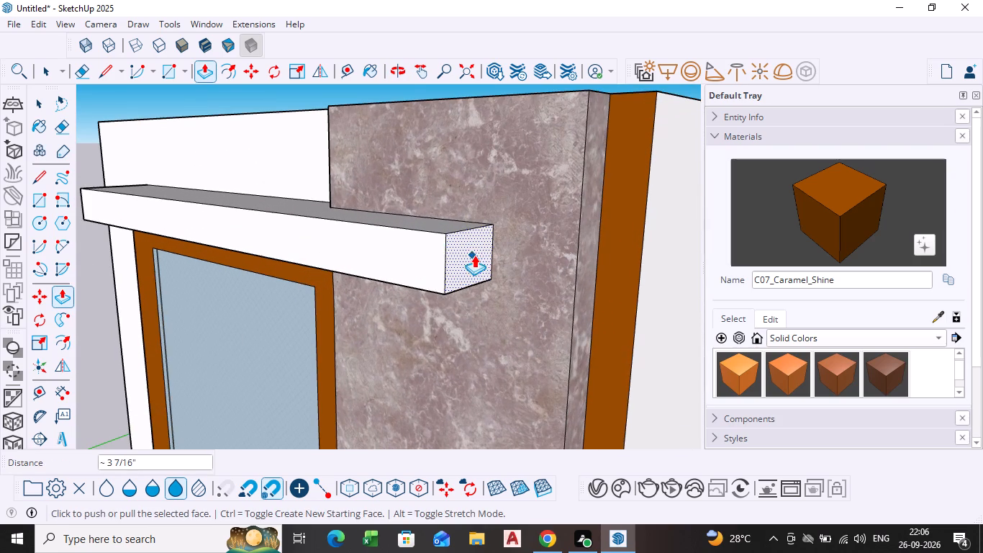
{"action": "scroll", "coordinate": [476, 258], "scroll_direction": "down", "scroll_amount": 11}
{"action": "key", "text": "space"}
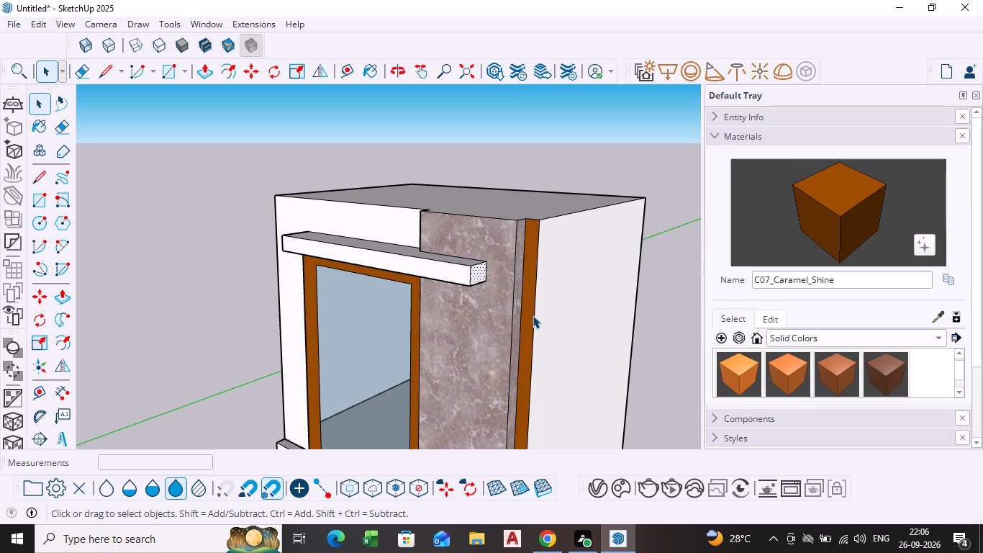
Switch the material library from Solid Colors to the Patterns collection.
{"action": "scroll", "coordinate": [258, 379], "scroll_direction": "down", "scroll_amount": 1}
{"action": "middle_click_drag", "start_coordinate": [261, 379], "coordinate": [284, 374]}
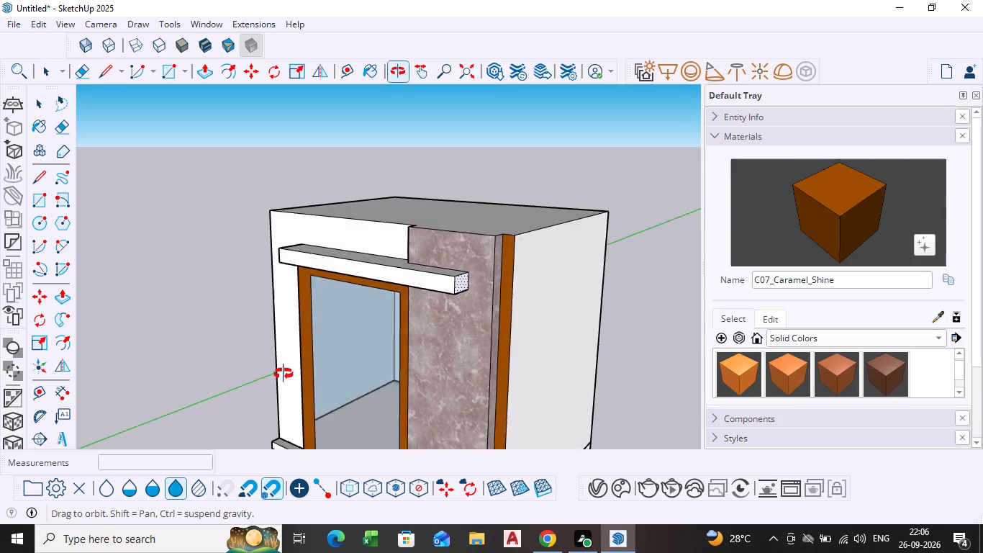
{"action": "middle_click_drag", "start_coordinate": [284, 374], "coordinate": [383, 335]}
{"action": "scroll", "coordinate": [358, 349], "scroll_direction": "down", "scroll_amount": 7}
{"action": "middle_click_drag", "start_coordinate": [361, 392], "coordinate": [401, 383]}
{"action": "scroll", "coordinate": [401, 384], "scroll_direction": "down", "scroll_amount": 1}
{"action": "scroll", "coordinate": [351, 390], "scroll_direction": "up", "scroll_amount": 4}
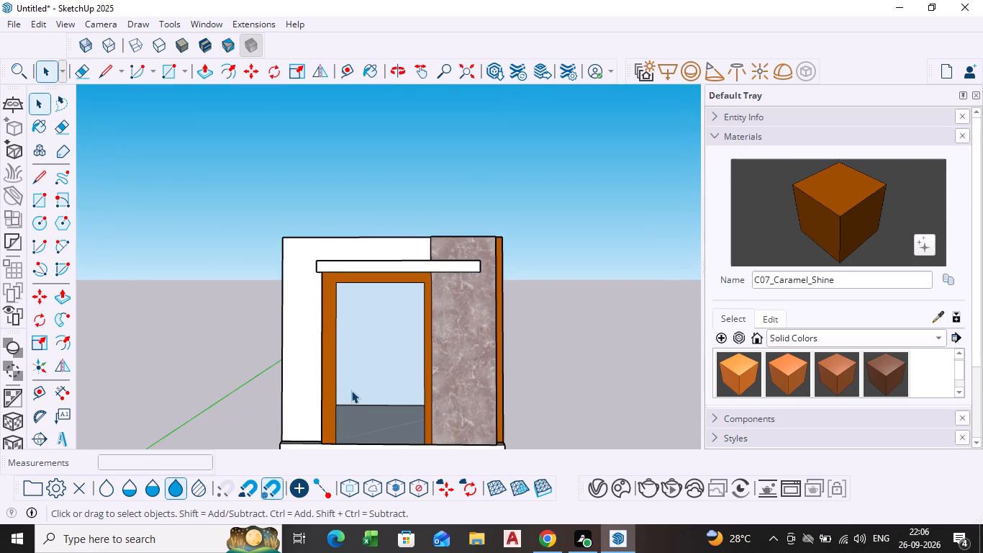
{"action": "left_click", "coordinate": [884, 342]}
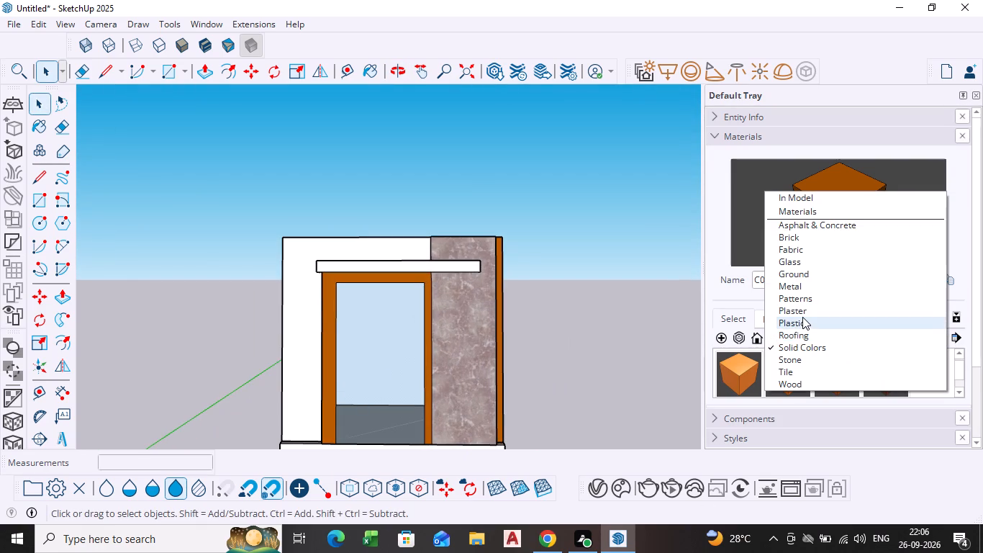
{"action": "left_click", "coordinate": [804, 304]}
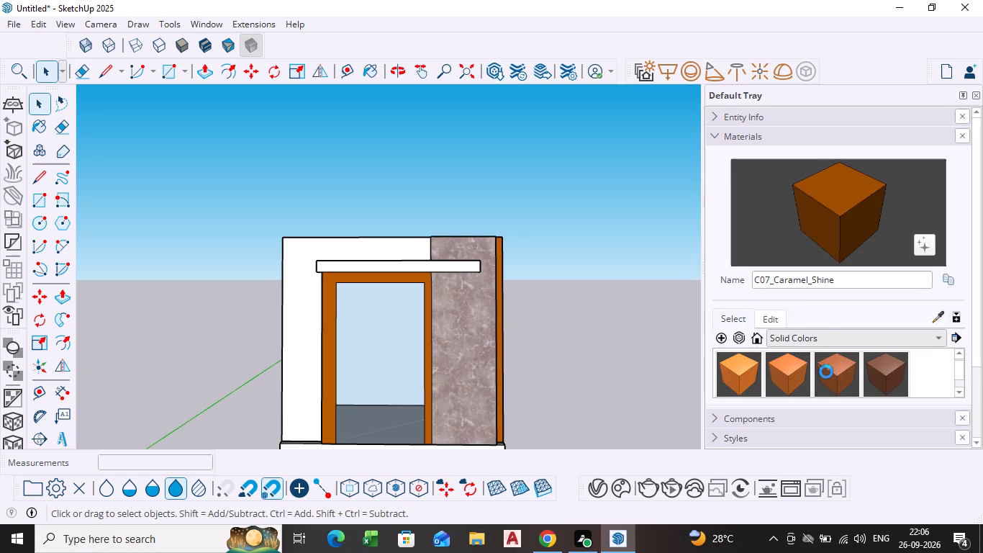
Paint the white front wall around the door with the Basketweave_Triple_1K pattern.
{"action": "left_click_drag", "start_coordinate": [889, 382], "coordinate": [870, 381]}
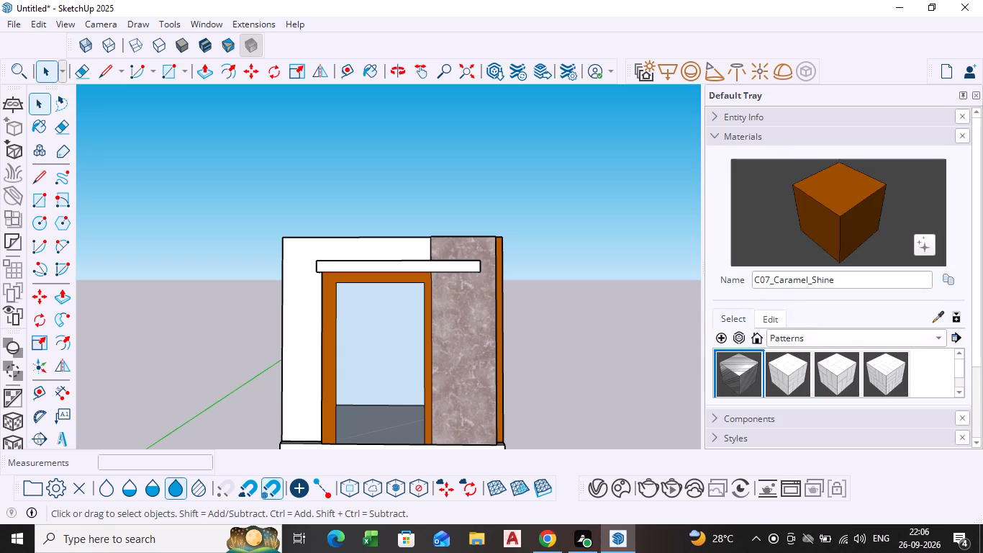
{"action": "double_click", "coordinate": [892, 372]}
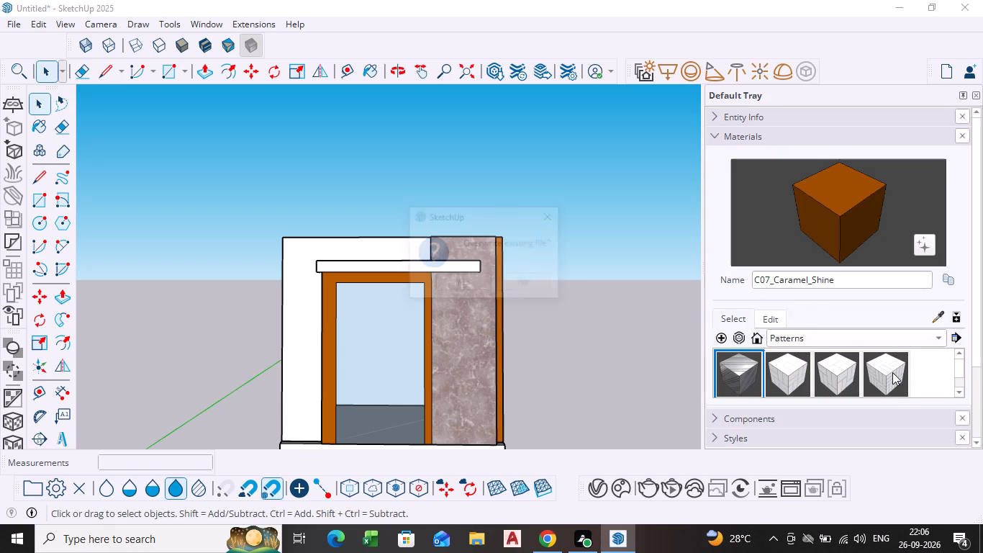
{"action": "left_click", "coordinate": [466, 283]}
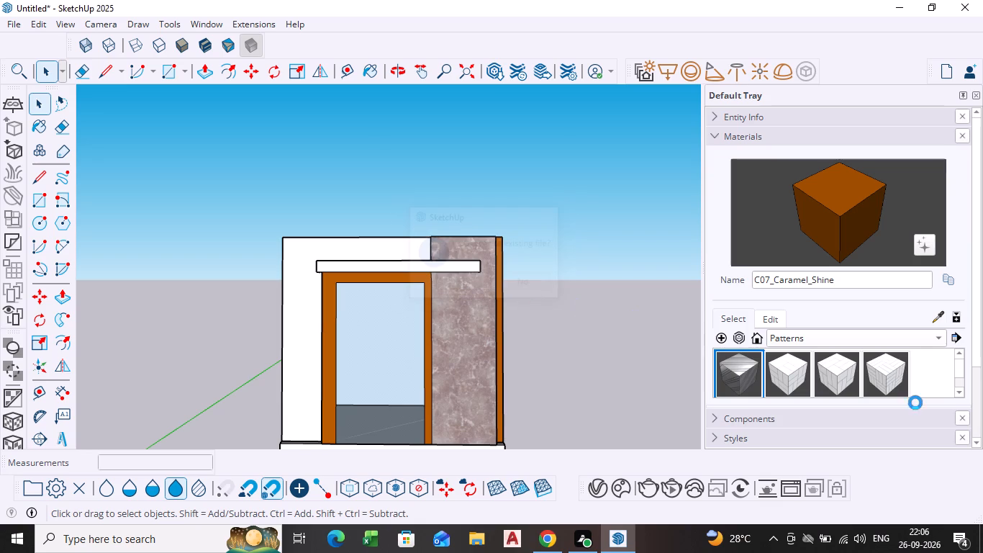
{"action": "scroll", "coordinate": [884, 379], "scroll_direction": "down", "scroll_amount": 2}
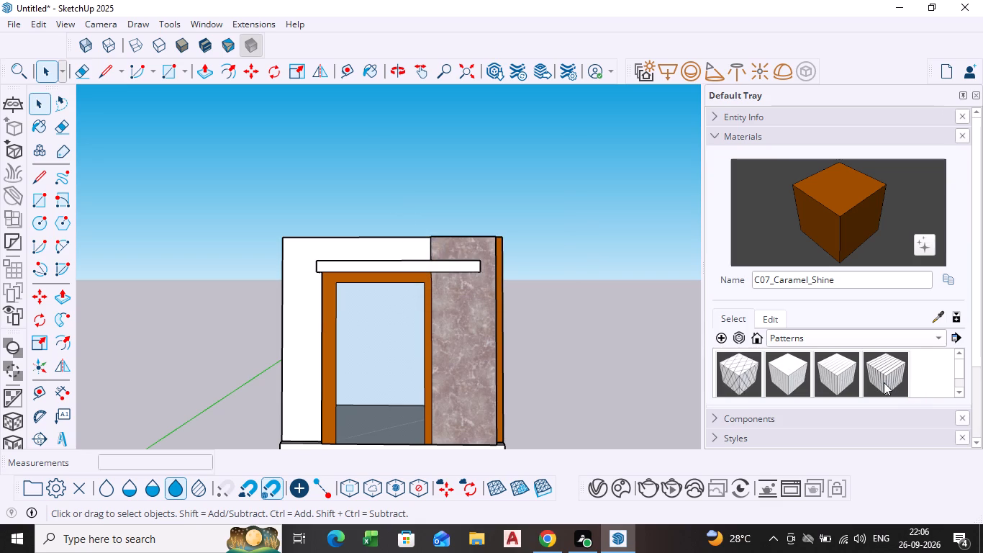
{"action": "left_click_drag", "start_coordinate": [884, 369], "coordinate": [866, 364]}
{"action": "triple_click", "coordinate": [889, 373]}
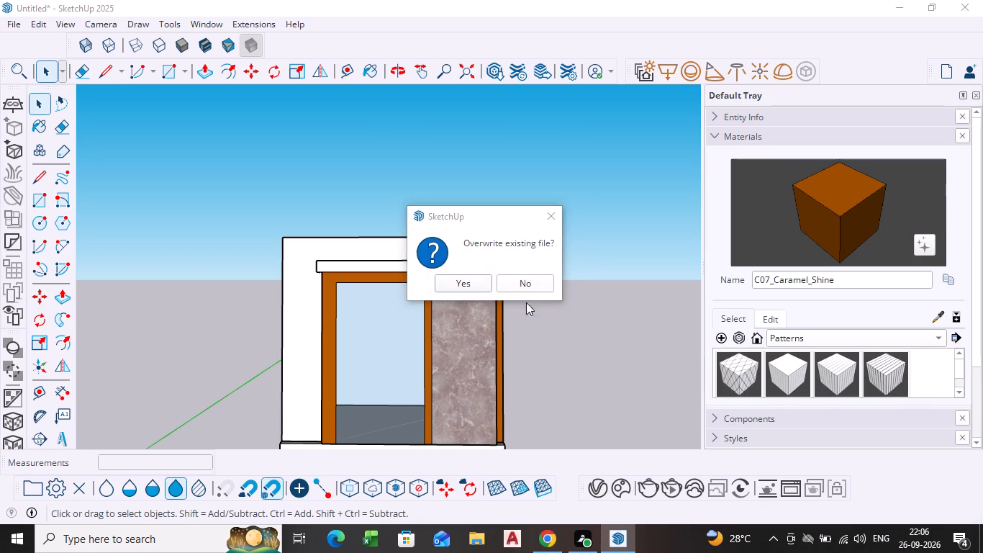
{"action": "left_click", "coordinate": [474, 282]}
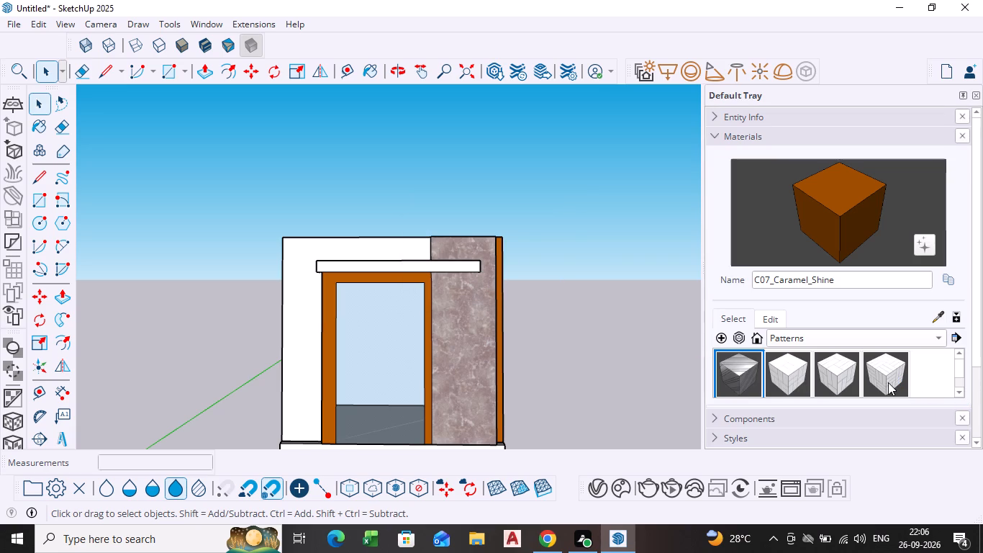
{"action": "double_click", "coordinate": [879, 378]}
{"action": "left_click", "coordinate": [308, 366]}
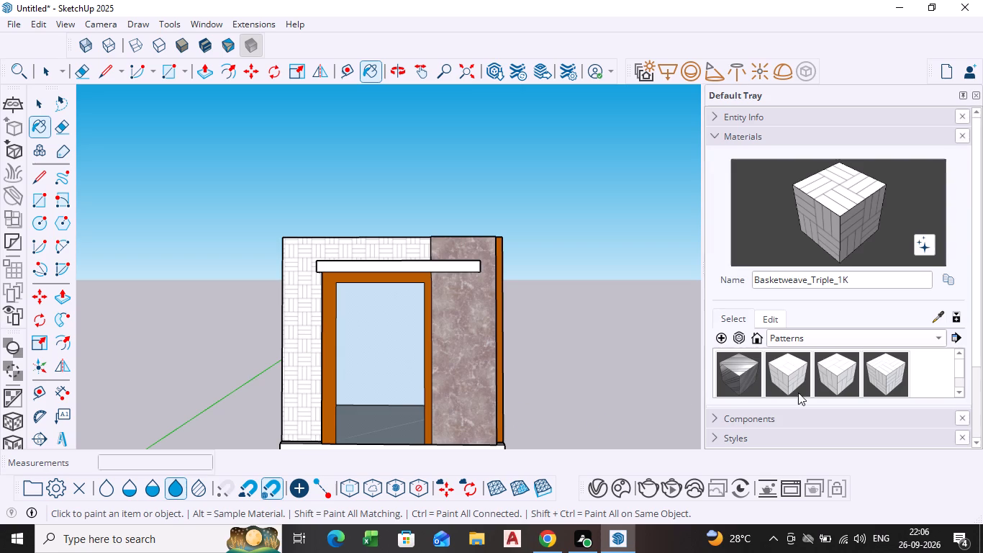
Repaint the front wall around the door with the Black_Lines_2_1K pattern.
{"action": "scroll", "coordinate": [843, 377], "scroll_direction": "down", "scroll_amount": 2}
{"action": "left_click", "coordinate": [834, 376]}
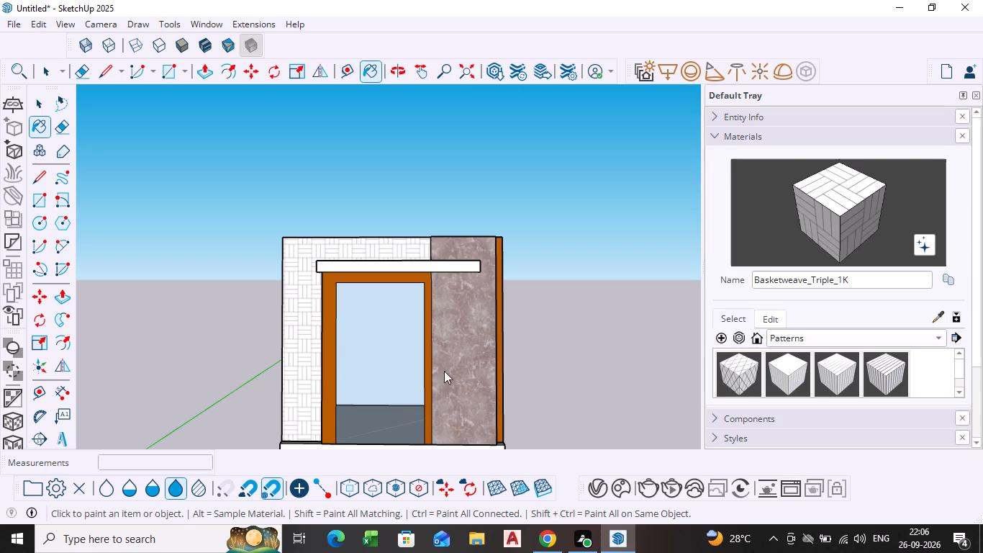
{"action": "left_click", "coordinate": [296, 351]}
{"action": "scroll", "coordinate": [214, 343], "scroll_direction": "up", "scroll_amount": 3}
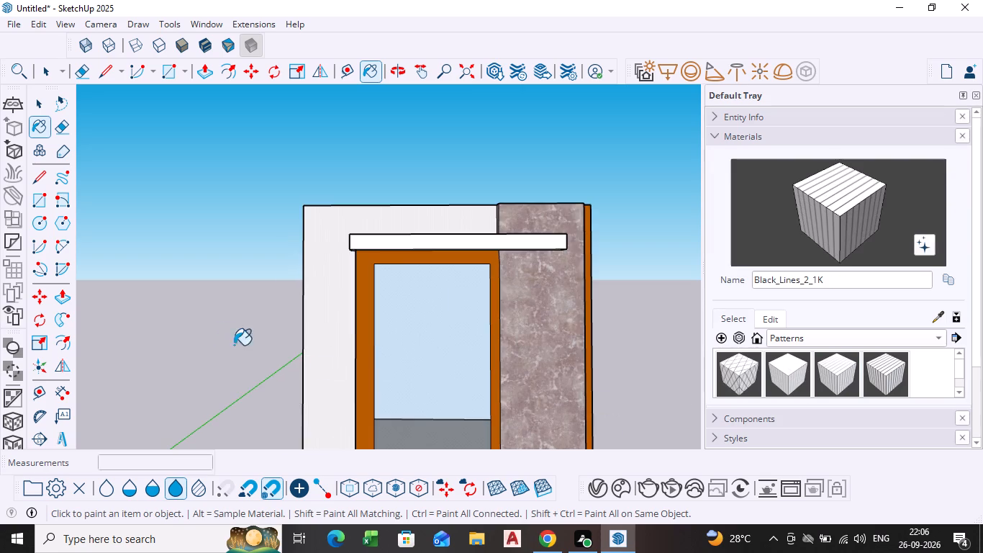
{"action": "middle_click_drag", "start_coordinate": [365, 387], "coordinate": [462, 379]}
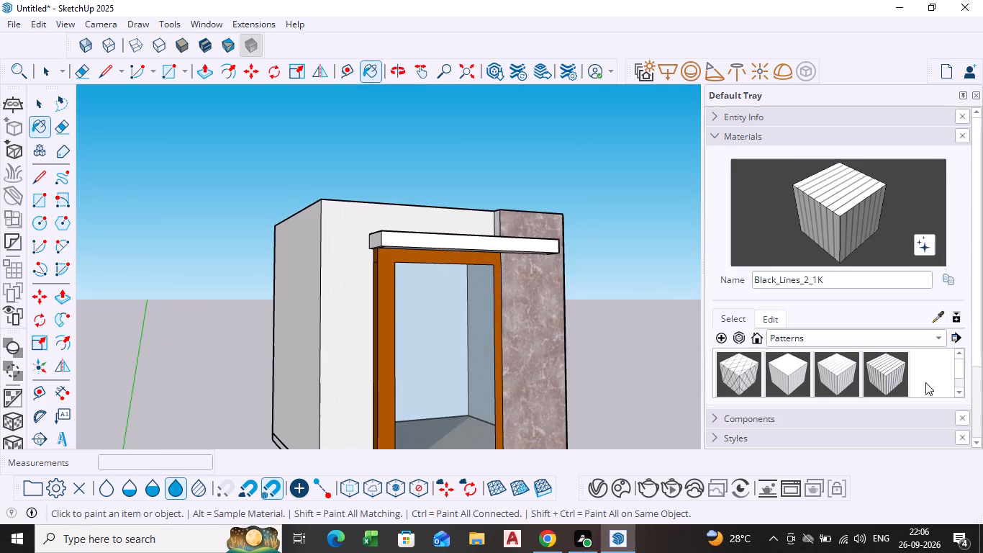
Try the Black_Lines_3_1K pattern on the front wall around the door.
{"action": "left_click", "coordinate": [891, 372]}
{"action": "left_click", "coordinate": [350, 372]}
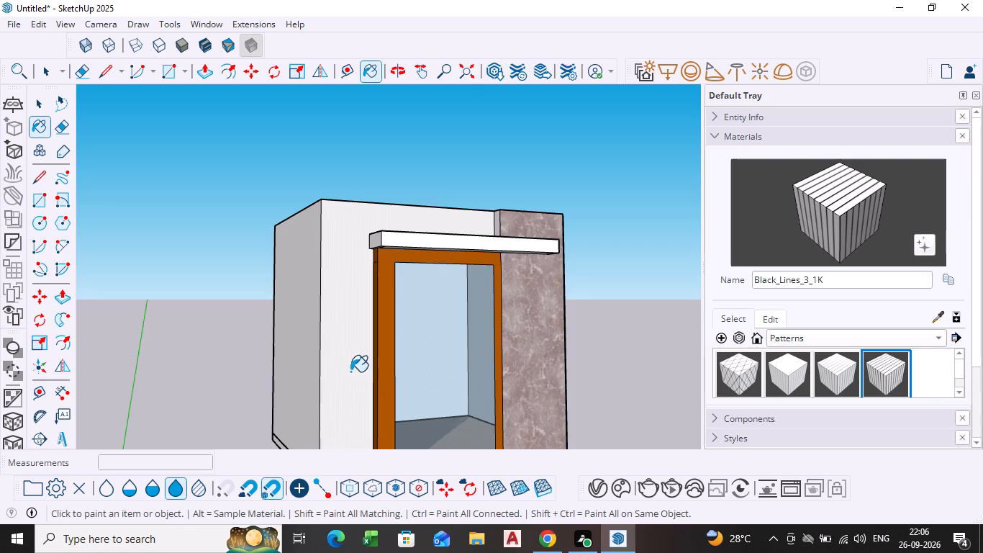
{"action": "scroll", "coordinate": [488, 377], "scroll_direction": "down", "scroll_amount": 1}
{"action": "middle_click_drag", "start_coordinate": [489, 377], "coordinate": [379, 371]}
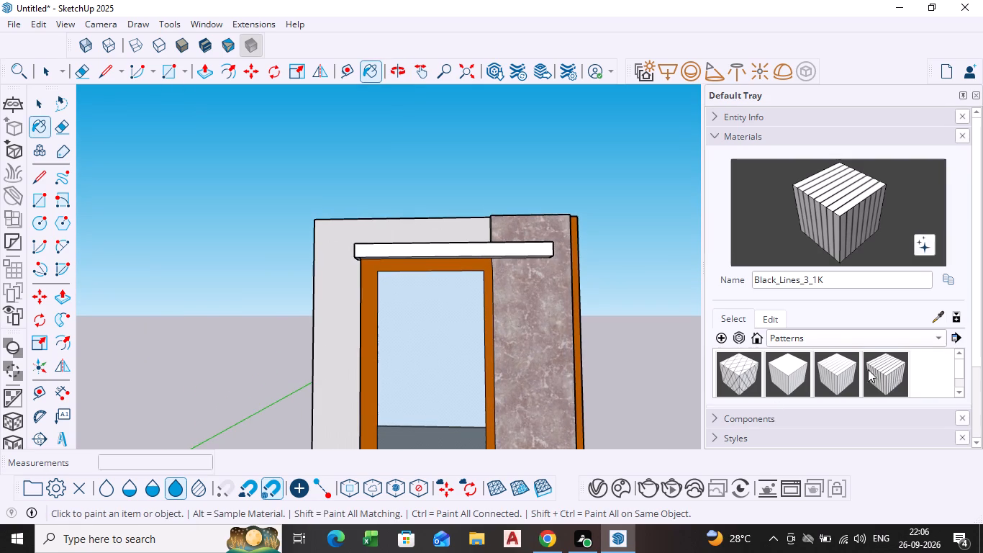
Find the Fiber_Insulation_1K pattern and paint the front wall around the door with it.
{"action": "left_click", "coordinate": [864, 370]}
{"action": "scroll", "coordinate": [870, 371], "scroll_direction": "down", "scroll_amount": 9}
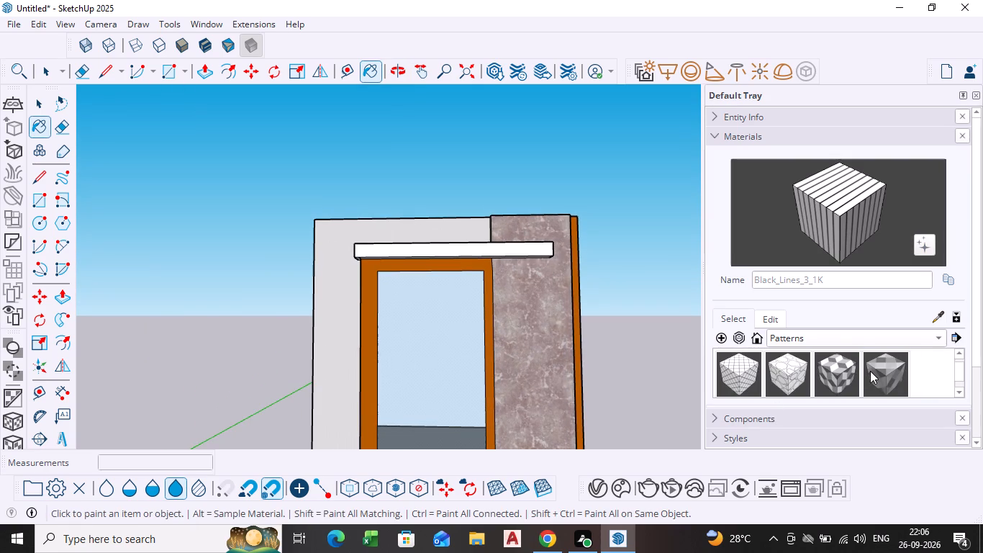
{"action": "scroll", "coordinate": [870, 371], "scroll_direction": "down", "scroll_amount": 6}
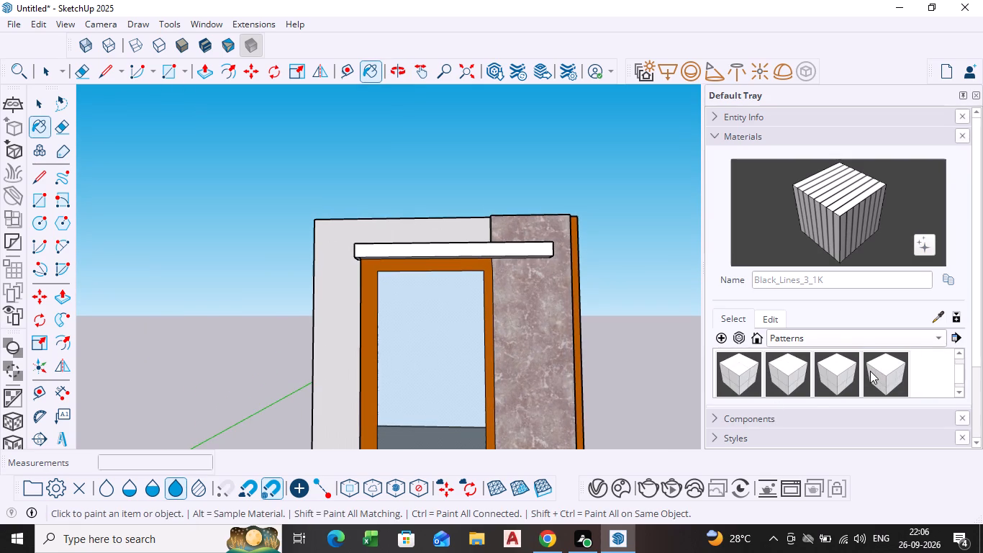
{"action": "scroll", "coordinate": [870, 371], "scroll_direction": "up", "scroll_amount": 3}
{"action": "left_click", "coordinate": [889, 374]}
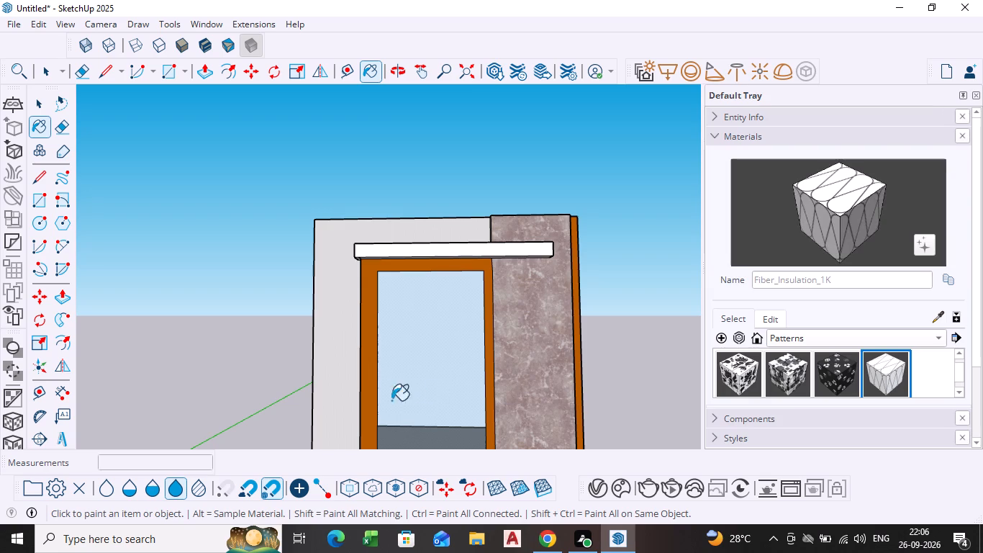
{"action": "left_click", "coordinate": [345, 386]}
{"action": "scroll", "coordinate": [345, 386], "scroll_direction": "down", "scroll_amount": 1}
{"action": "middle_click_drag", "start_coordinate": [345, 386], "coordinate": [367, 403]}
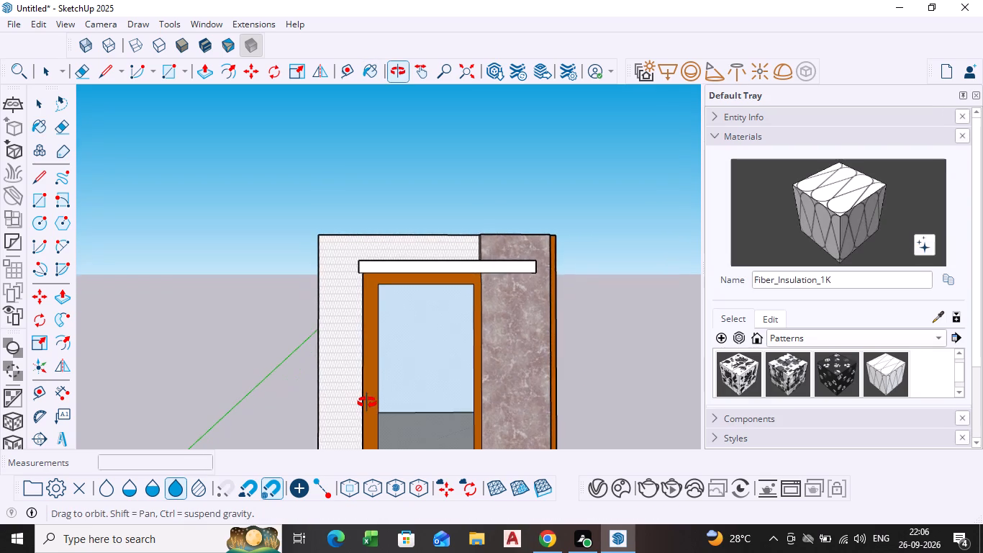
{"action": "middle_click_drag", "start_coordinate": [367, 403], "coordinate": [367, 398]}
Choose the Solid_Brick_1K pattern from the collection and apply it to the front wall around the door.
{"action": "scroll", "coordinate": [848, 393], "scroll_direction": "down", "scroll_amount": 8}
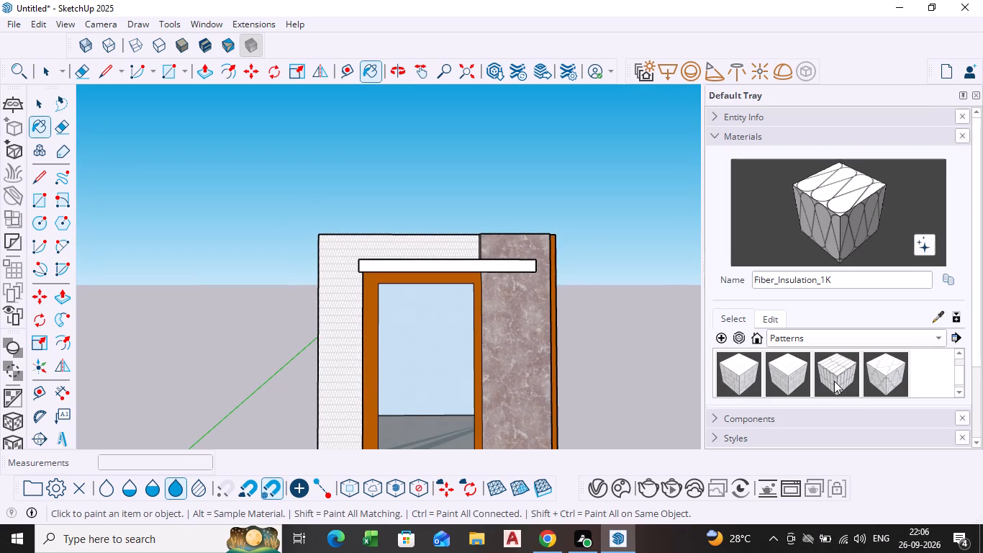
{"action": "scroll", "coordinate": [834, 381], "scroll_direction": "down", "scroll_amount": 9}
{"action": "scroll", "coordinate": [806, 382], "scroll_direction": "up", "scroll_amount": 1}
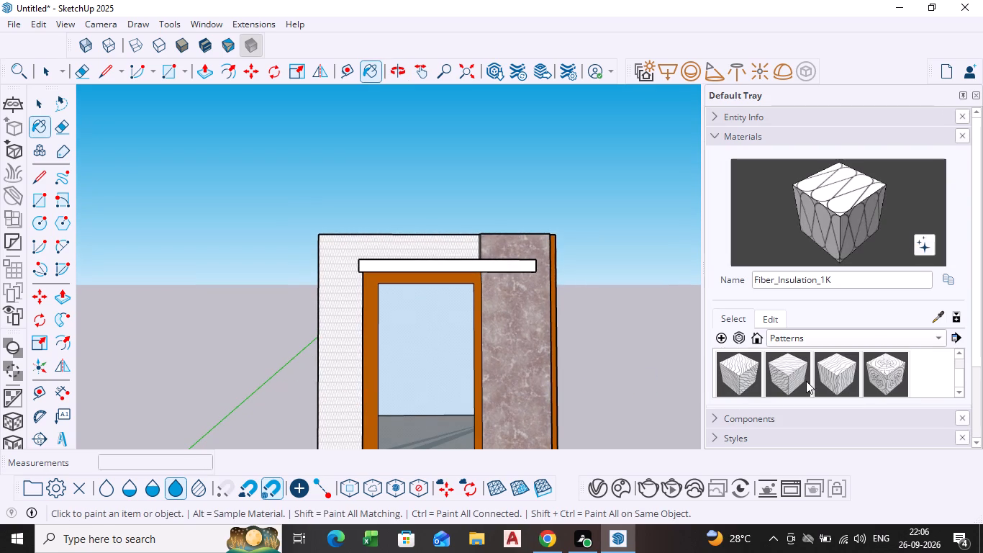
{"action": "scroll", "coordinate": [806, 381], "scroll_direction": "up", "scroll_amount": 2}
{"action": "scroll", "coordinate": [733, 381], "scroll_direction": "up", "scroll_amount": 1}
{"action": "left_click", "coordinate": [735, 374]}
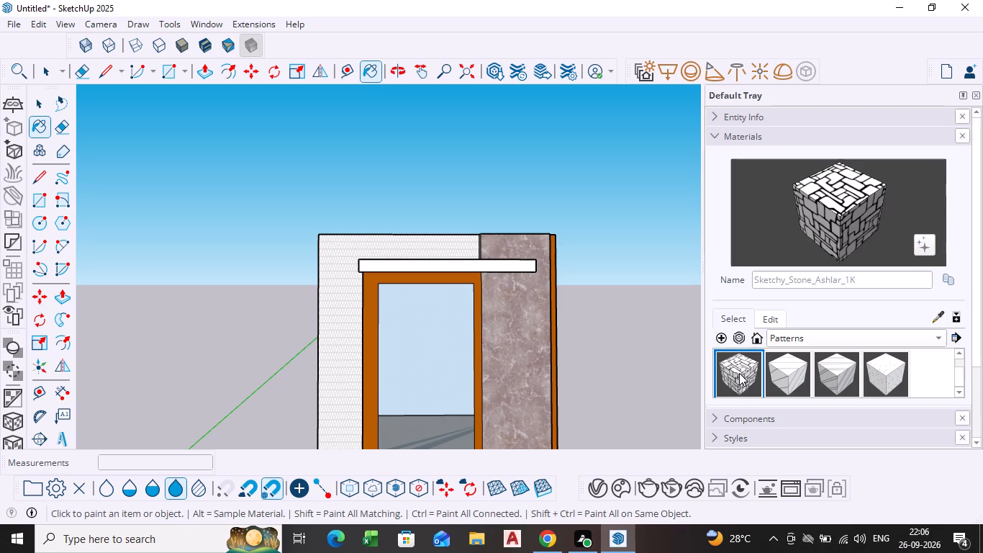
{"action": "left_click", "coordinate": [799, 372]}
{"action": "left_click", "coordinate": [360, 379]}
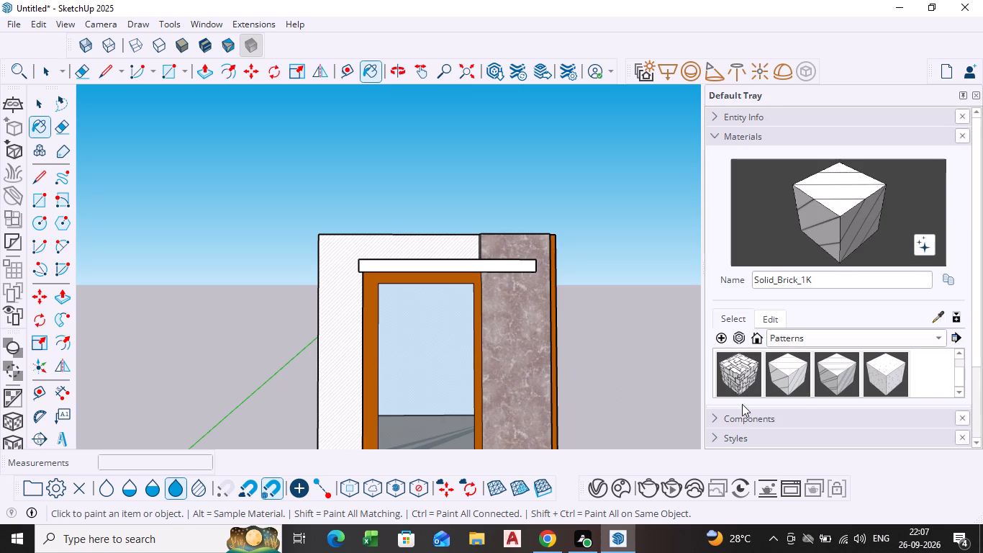
Paint the front wall around the door with the Plank_Floor_1K pattern and finish painting.
{"action": "scroll", "coordinate": [798, 400], "scroll_direction": "up", "scroll_amount": 5}
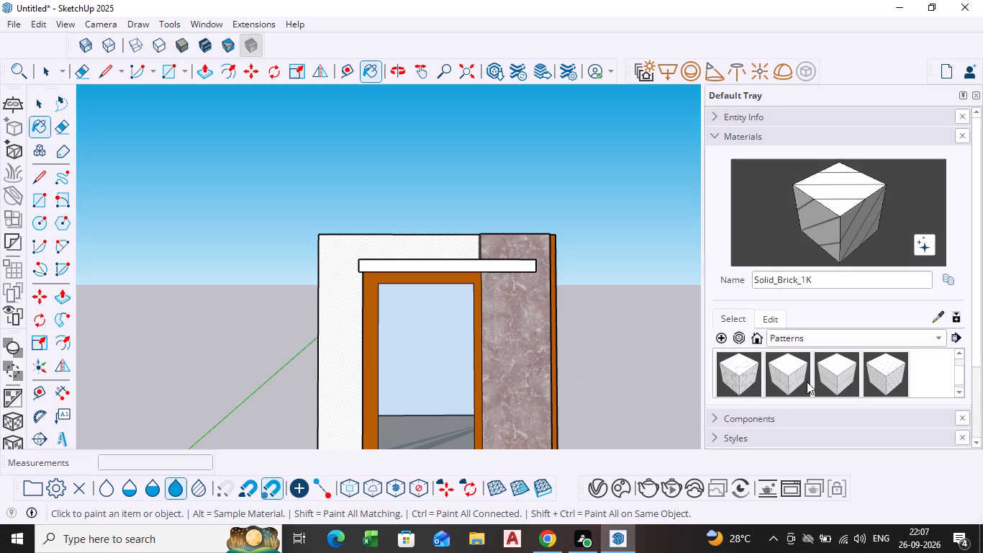
{"action": "left_click", "coordinate": [829, 372]}
{"action": "left_click", "coordinate": [317, 364]}
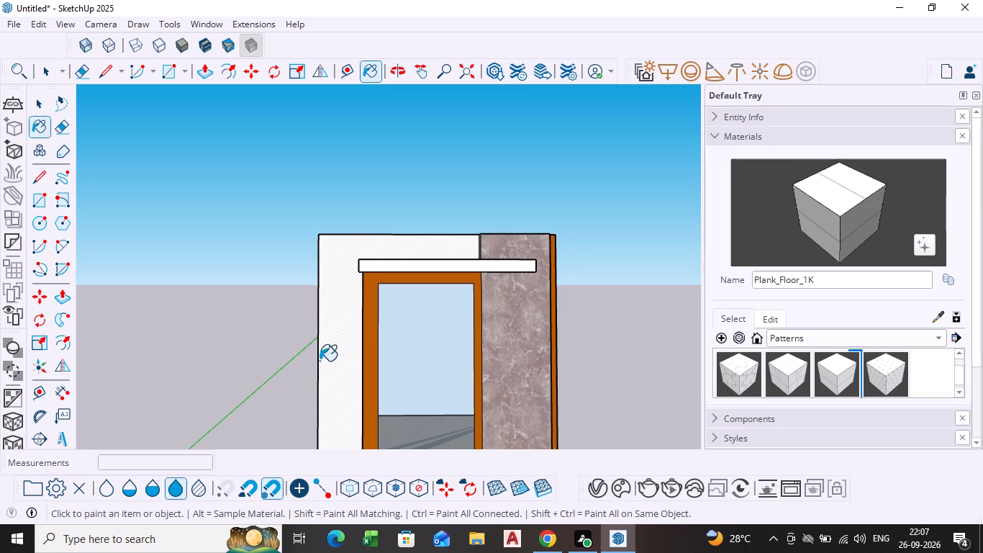
{"action": "left_click", "coordinate": [346, 359]}
{"action": "double_click", "coordinate": [346, 359]}
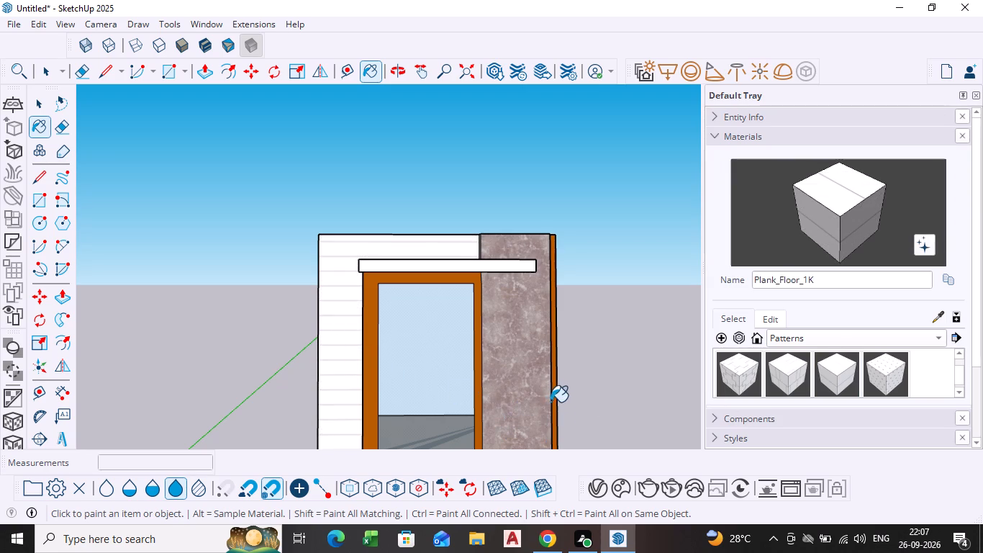
{"action": "key", "text": "Escape"}
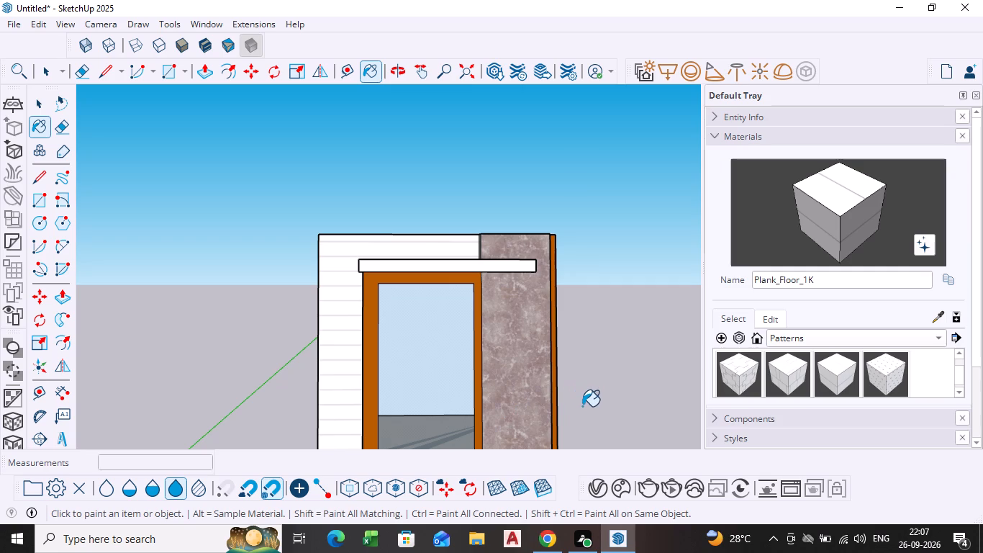
{"action": "key", "text": "space"}
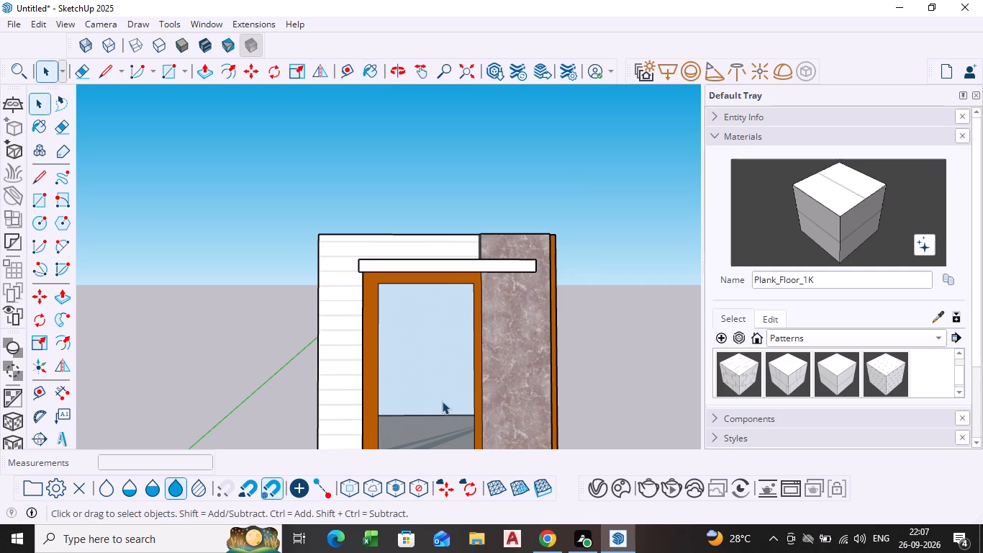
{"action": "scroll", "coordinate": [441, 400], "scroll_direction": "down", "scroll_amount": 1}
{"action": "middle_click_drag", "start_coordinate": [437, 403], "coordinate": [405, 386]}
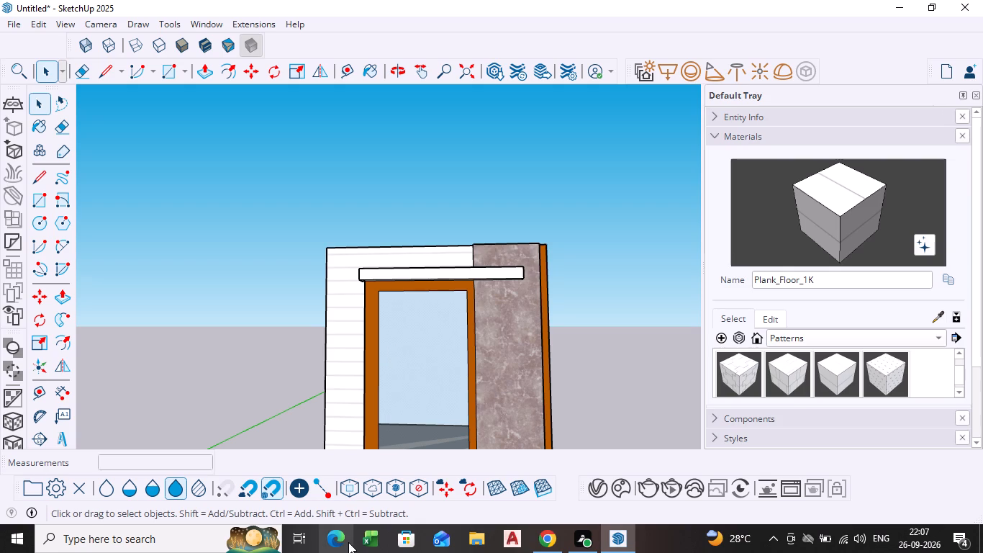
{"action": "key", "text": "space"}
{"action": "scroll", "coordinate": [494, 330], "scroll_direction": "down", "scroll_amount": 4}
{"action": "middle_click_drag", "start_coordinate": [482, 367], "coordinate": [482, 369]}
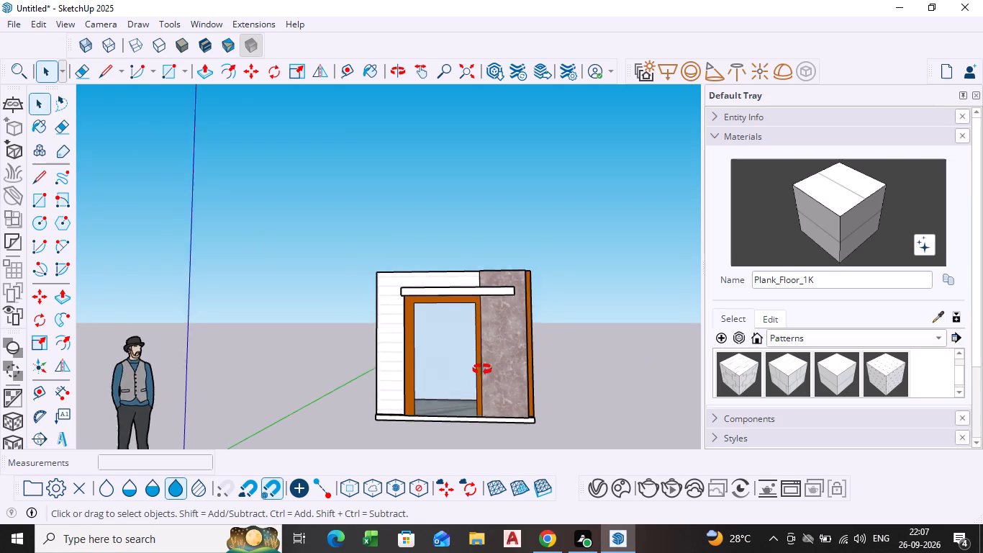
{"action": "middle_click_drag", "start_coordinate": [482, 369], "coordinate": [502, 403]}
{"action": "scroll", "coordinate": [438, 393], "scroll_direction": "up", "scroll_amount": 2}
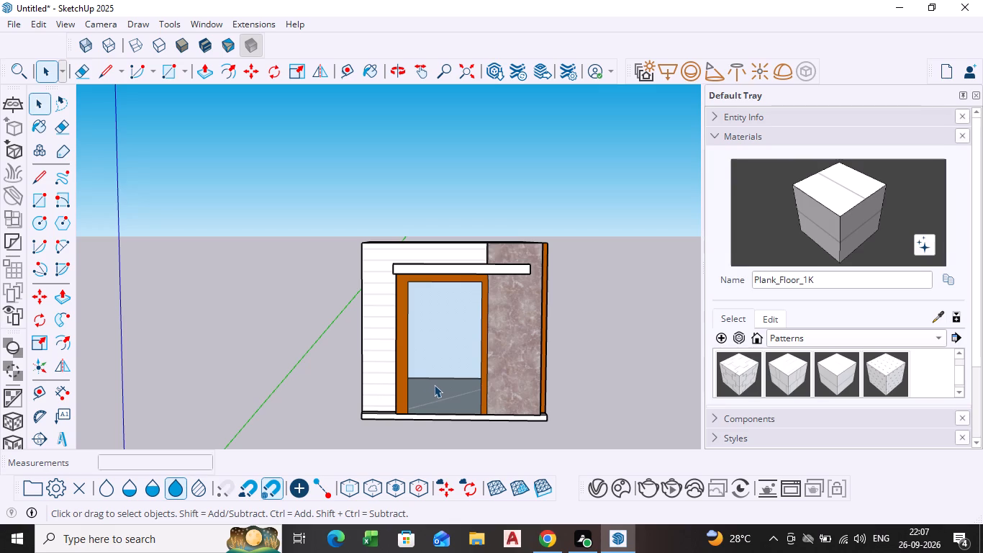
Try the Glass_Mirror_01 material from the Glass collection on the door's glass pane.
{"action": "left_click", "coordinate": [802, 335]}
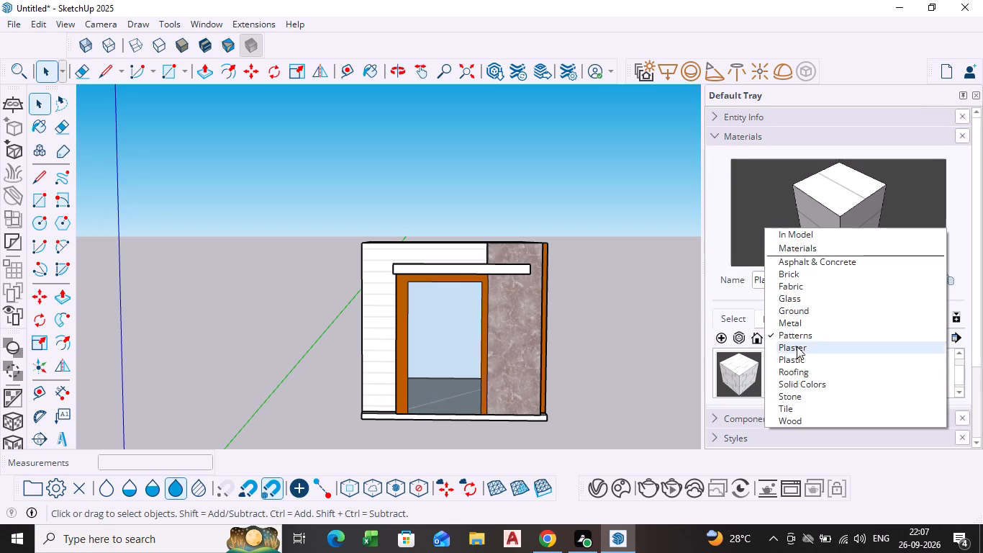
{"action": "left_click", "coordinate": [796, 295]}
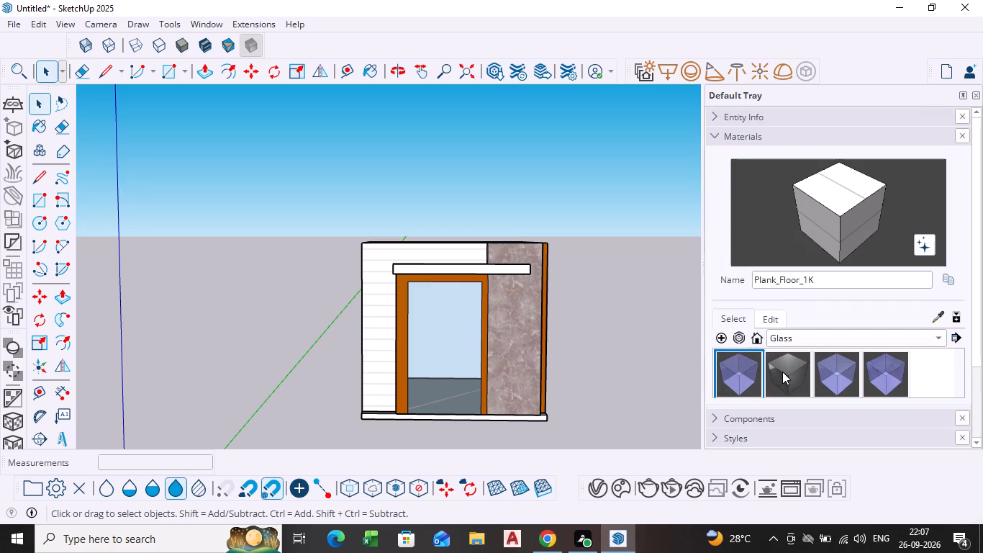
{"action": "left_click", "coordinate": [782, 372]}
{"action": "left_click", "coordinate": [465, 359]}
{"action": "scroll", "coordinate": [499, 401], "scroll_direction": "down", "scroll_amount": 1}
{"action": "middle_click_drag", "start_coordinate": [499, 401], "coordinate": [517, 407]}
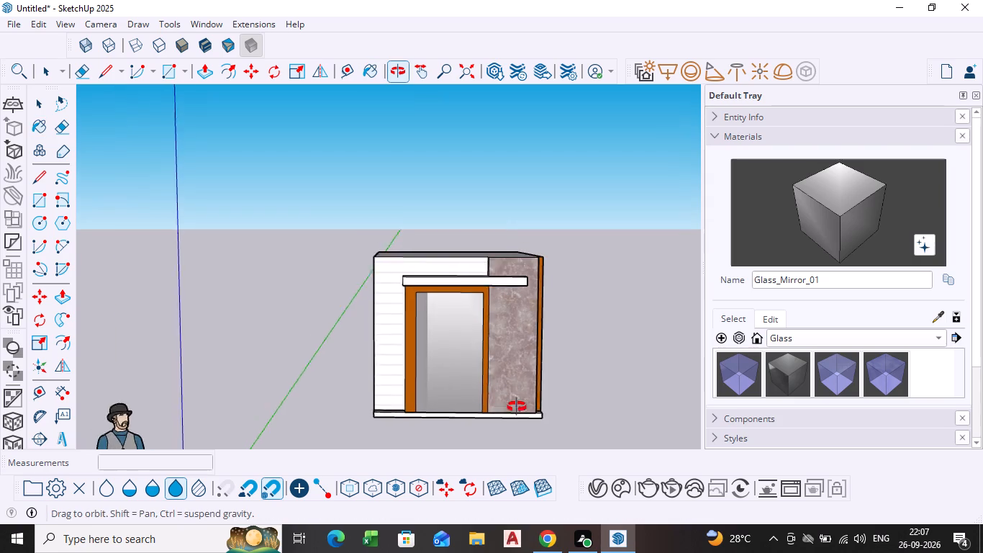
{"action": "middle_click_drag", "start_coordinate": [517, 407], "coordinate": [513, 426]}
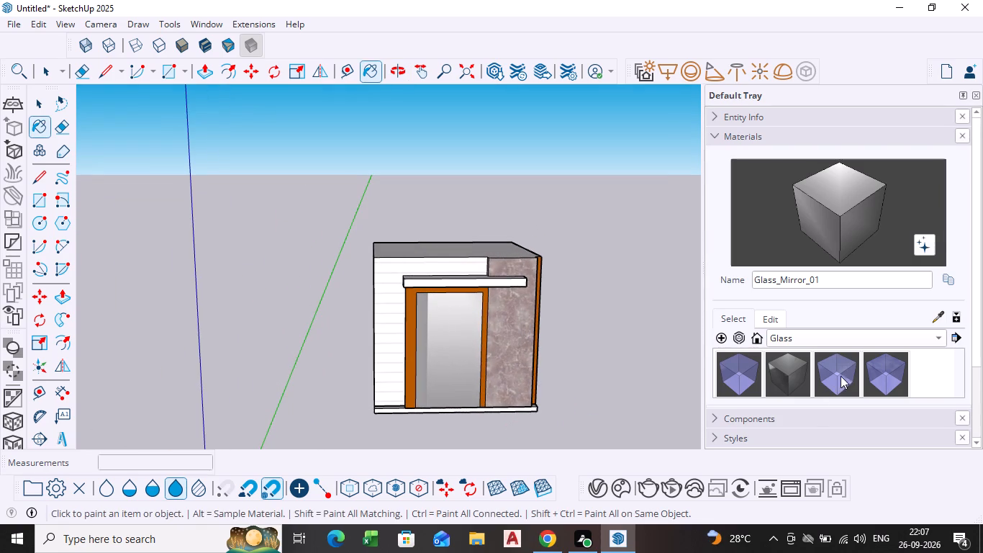
Paint the door's glass pane with the Glass_Basic_01 material and finish painting.
{"action": "left_click", "coordinate": [743, 381]}
{"action": "left_click", "coordinate": [455, 372]}
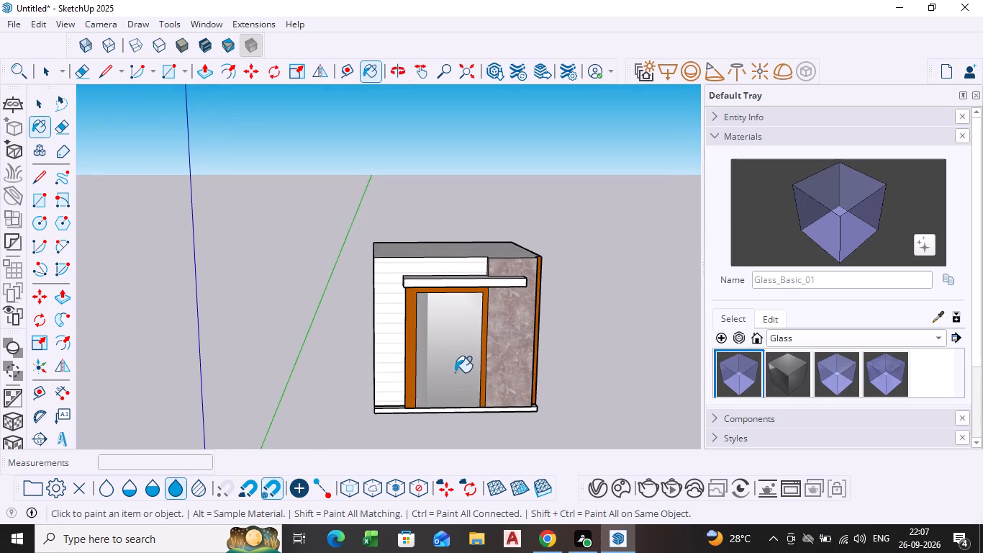
{"action": "middle_click_drag", "start_coordinate": [495, 387], "coordinate": [491, 403]}
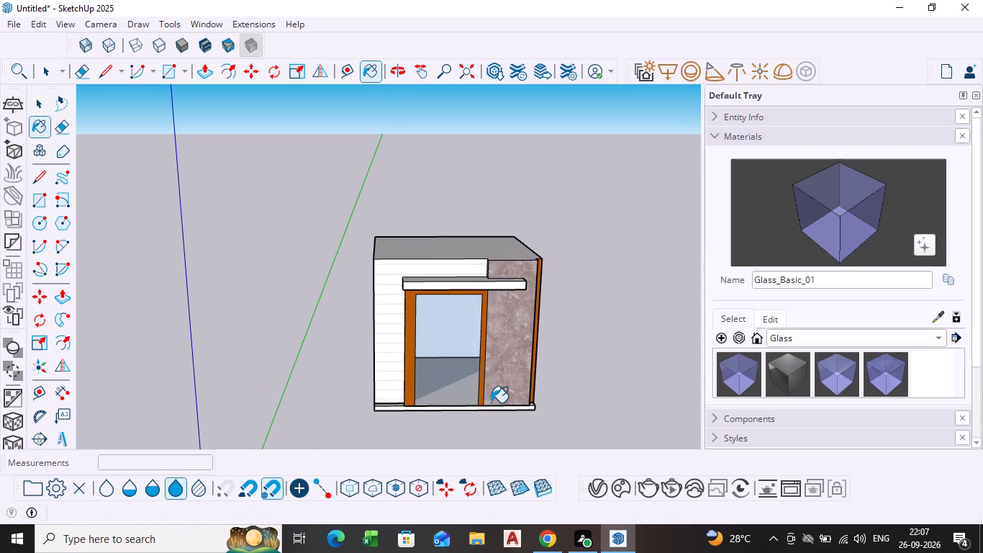
{"action": "key", "text": "space"}
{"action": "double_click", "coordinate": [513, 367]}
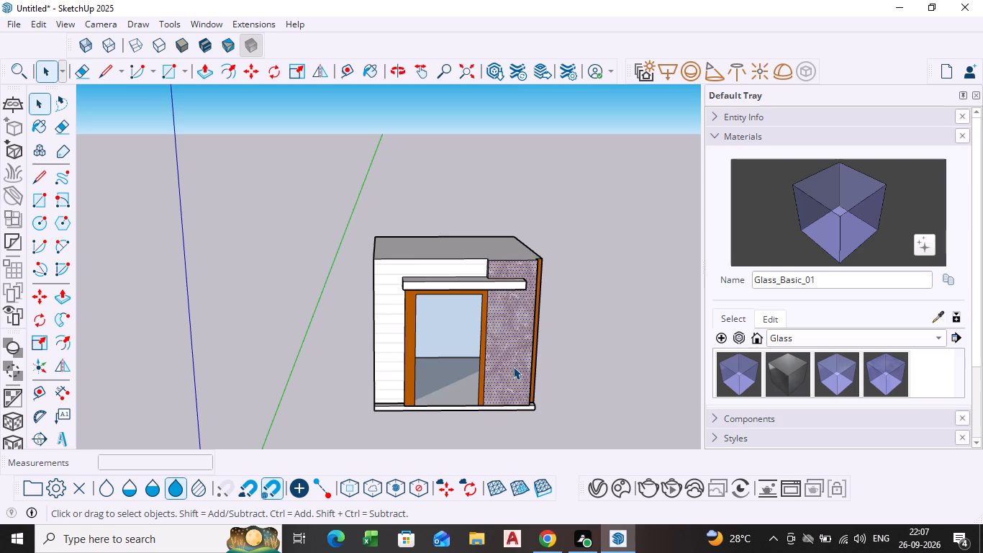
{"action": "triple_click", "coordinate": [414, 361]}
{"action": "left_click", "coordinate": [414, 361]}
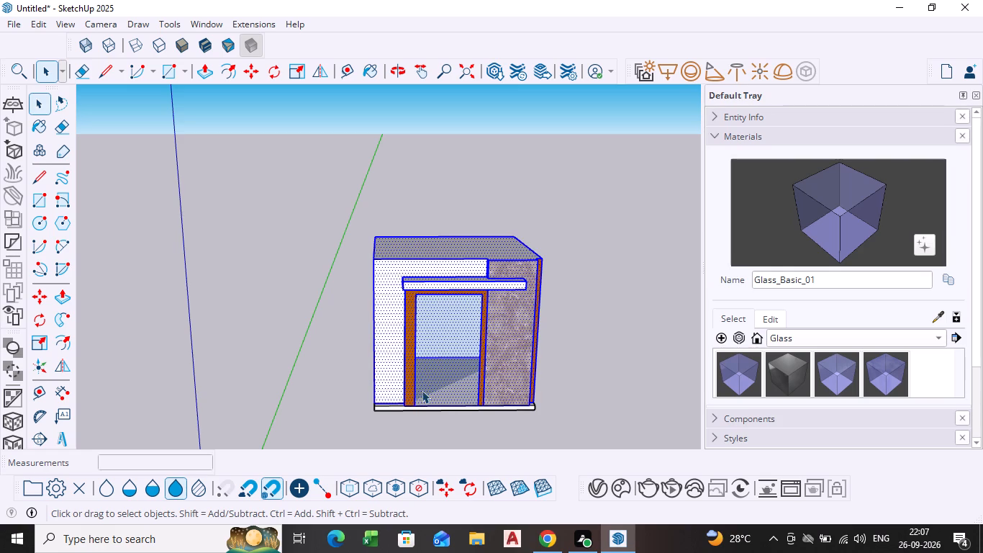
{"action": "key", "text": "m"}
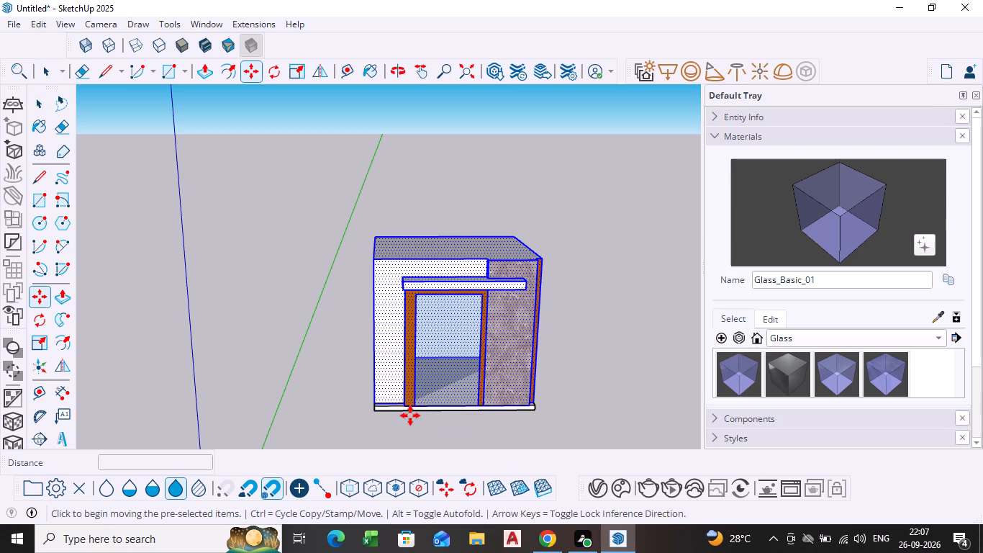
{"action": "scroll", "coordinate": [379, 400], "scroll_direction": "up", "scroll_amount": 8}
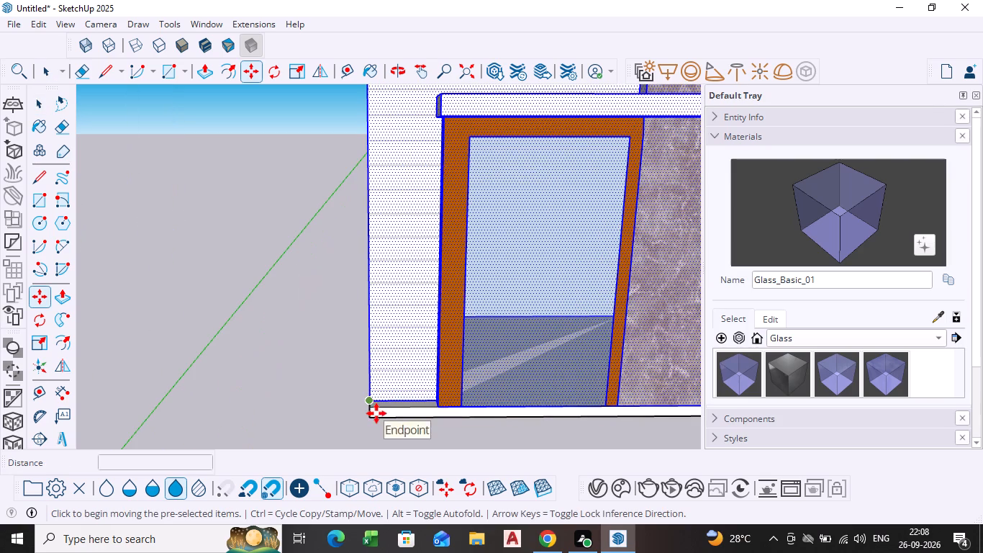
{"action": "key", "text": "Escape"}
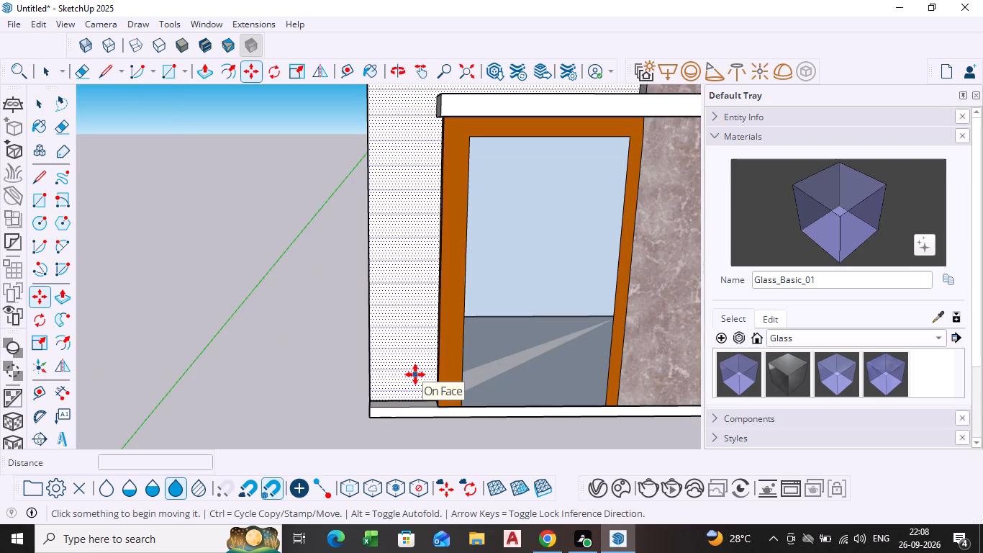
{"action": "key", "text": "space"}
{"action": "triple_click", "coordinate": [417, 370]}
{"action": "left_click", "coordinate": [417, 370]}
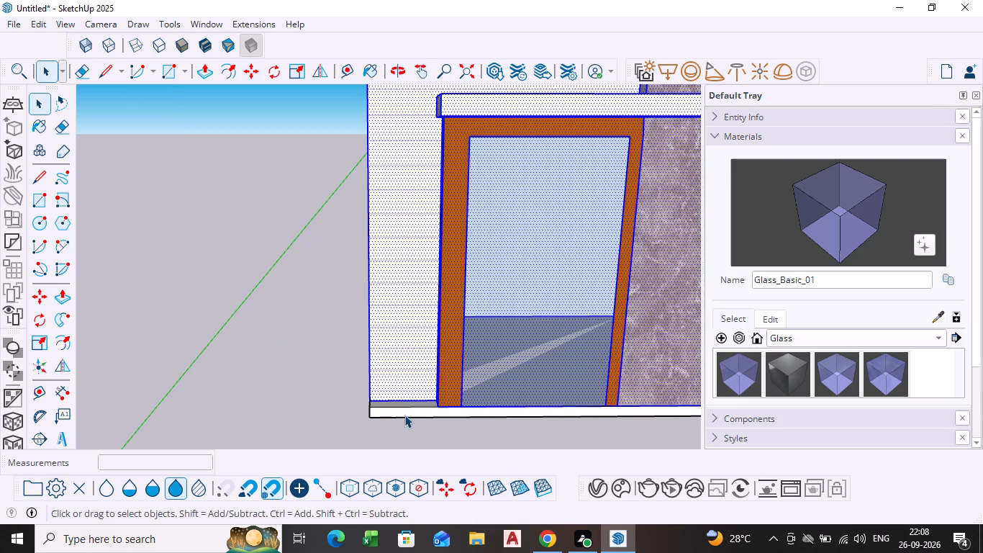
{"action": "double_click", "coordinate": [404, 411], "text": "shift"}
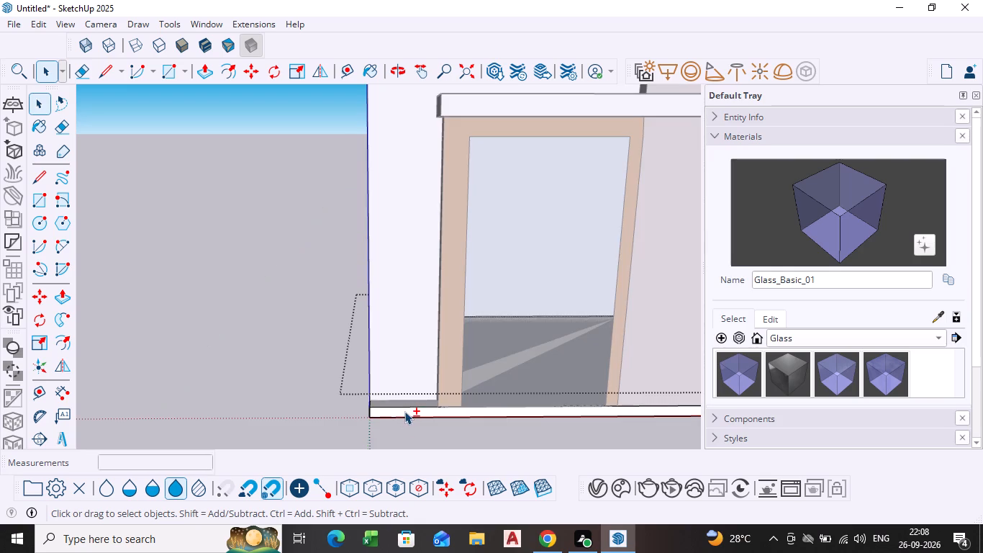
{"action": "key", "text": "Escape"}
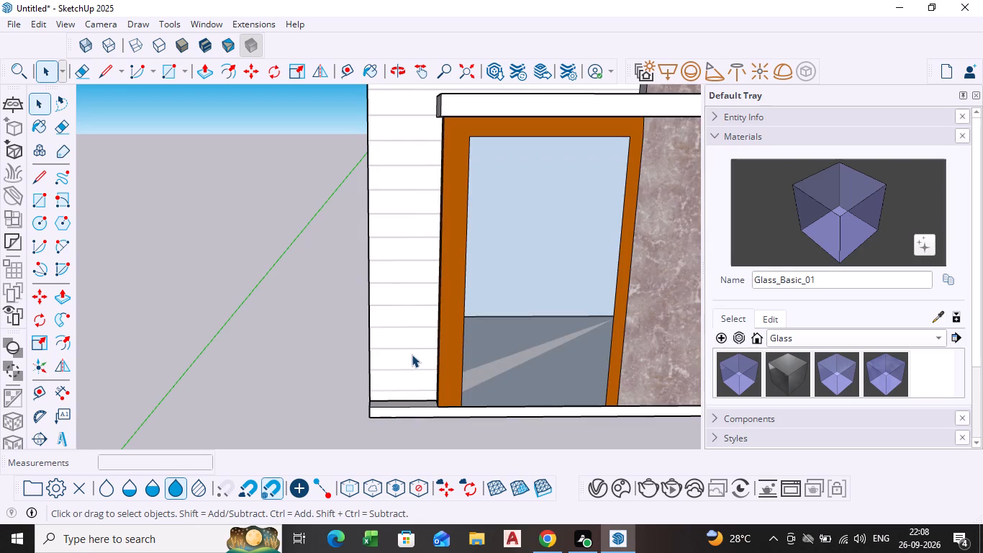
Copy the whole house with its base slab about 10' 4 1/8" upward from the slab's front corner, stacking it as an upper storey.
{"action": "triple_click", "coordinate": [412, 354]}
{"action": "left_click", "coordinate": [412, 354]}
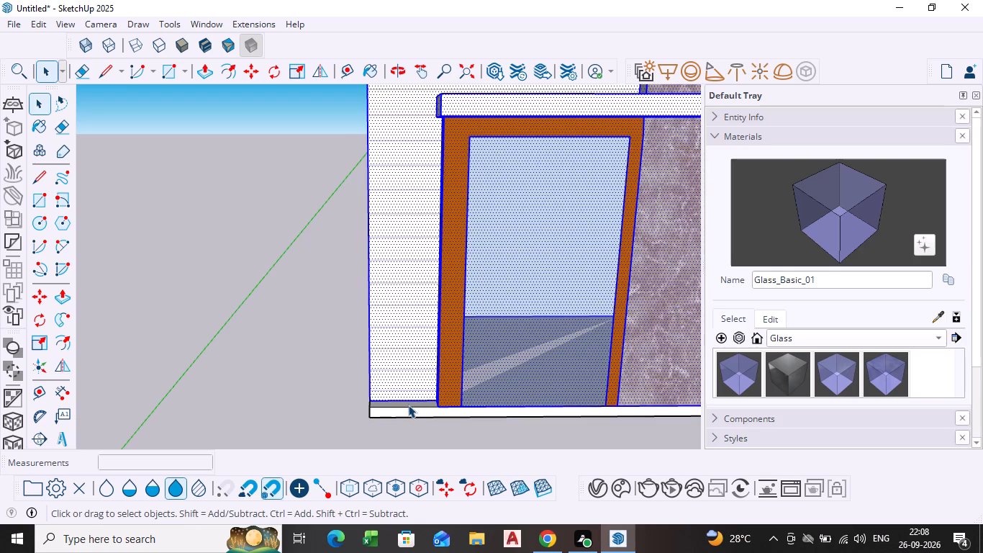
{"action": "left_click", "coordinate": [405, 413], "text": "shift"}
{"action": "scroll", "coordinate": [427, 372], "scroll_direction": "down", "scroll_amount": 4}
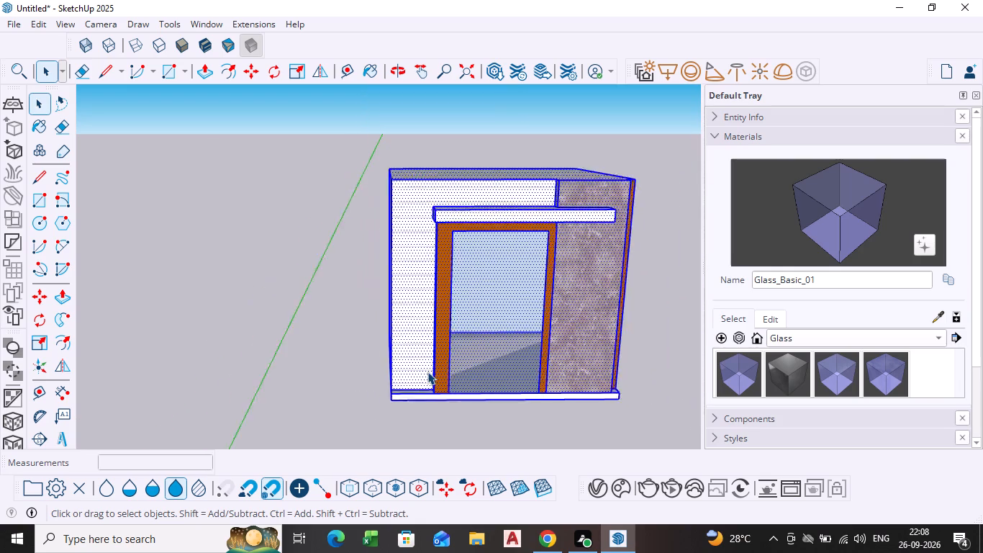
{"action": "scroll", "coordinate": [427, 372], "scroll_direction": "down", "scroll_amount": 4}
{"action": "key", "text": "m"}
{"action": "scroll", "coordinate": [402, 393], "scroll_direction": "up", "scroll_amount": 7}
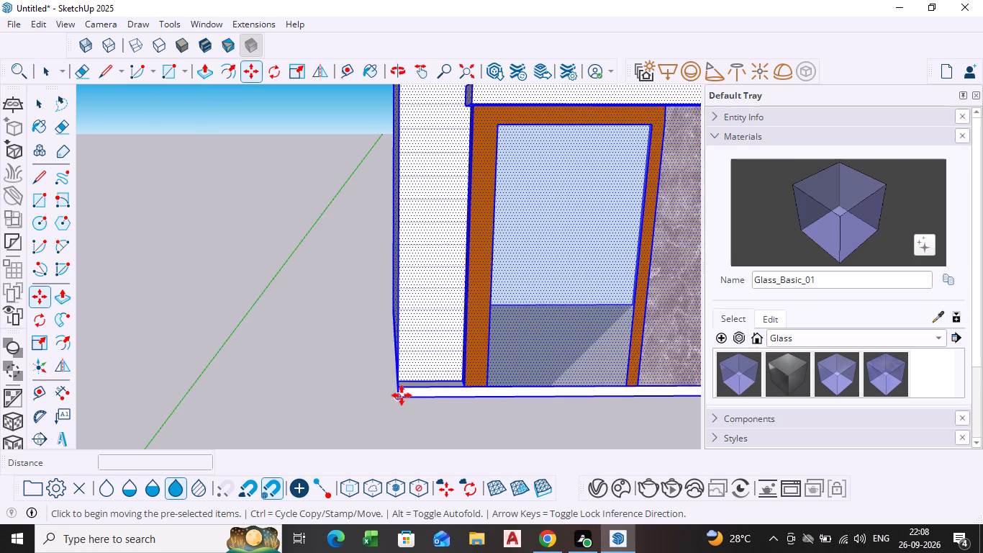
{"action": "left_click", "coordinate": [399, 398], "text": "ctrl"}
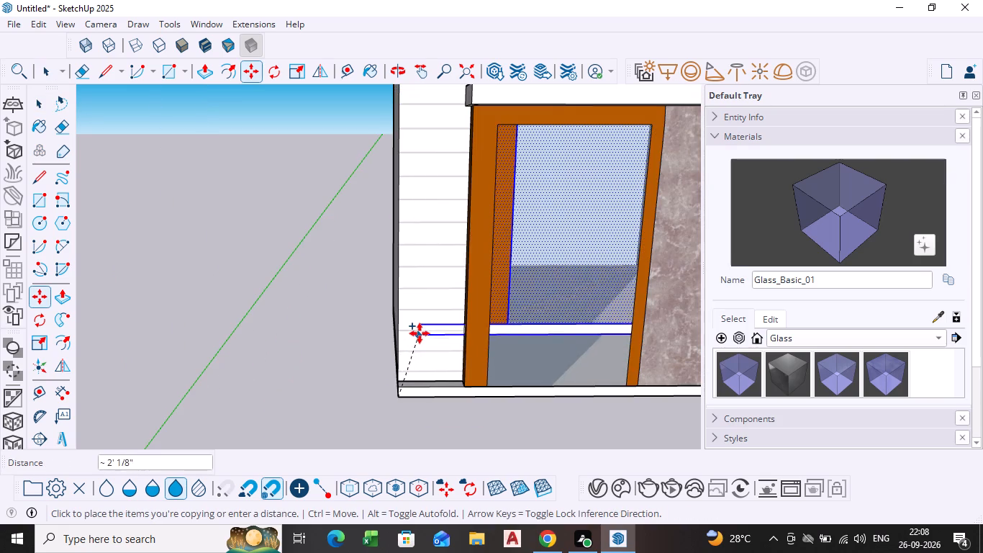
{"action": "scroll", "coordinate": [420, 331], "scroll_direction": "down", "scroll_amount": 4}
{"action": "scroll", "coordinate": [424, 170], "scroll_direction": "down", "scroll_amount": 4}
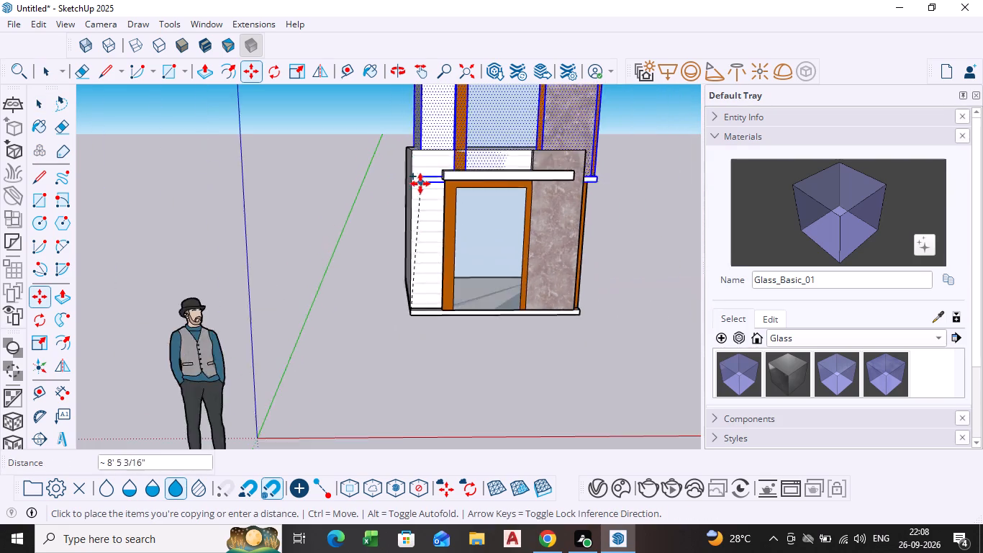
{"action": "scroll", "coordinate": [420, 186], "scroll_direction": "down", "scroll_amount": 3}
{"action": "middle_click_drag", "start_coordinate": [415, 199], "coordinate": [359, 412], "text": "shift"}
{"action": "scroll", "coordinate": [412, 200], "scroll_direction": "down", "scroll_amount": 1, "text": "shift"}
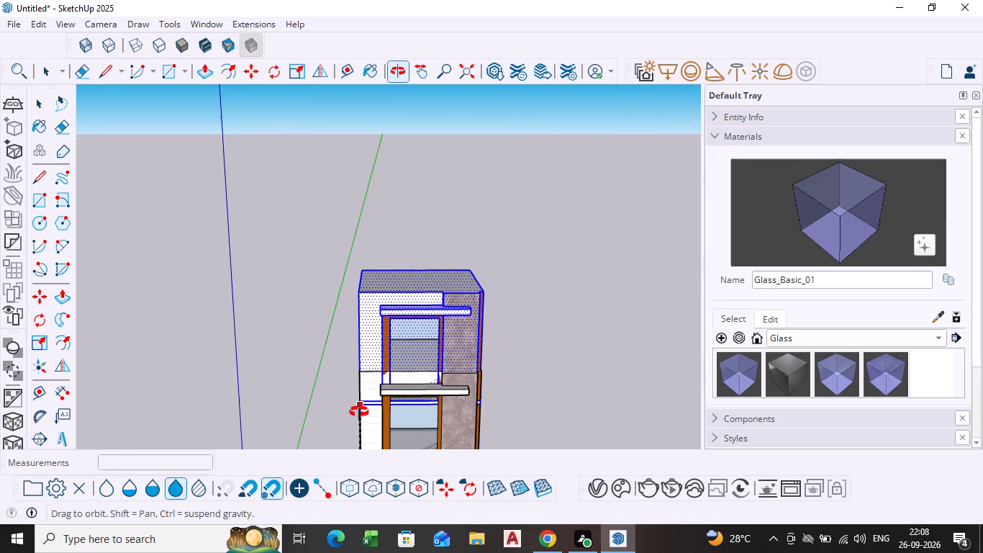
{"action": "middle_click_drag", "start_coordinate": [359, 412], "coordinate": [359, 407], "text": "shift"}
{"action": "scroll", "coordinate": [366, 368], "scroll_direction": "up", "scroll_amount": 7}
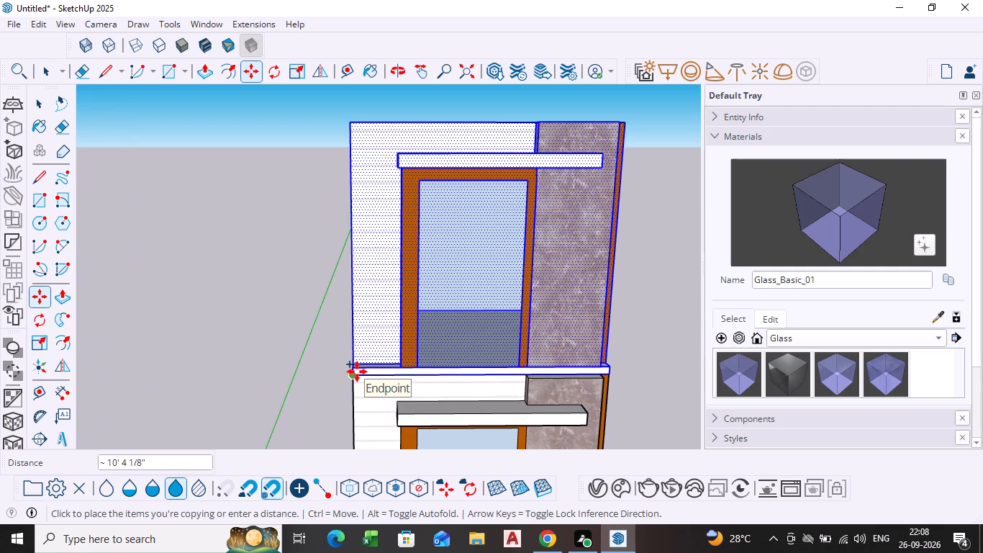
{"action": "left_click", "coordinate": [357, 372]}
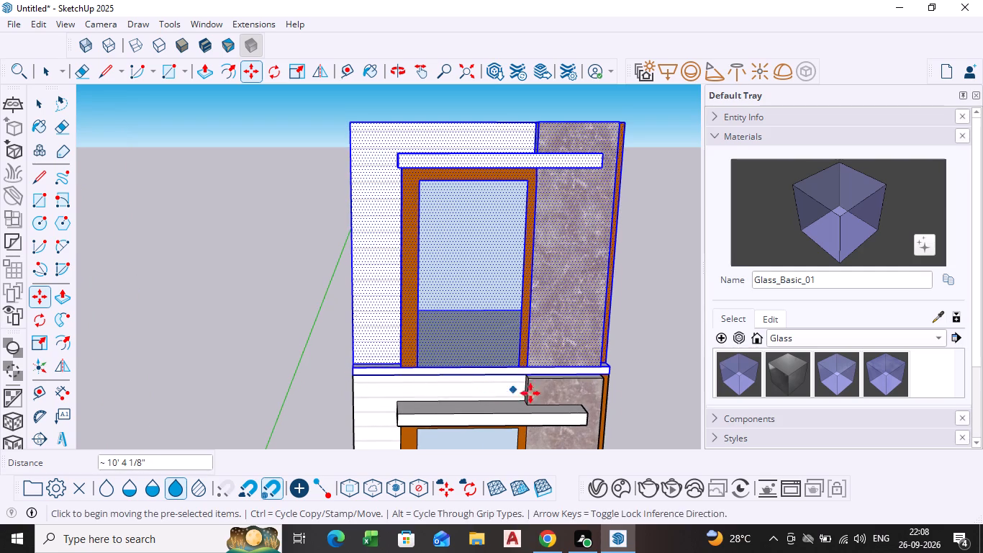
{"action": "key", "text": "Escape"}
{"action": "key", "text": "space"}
Examine the joint between the two storeys from the front and both sides.
{"action": "scroll", "coordinate": [617, 375], "scroll_direction": "down", "scroll_amount": 1}
{"action": "middle_click_drag", "start_coordinate": [617, 375], "coordinate": [602, 377]}
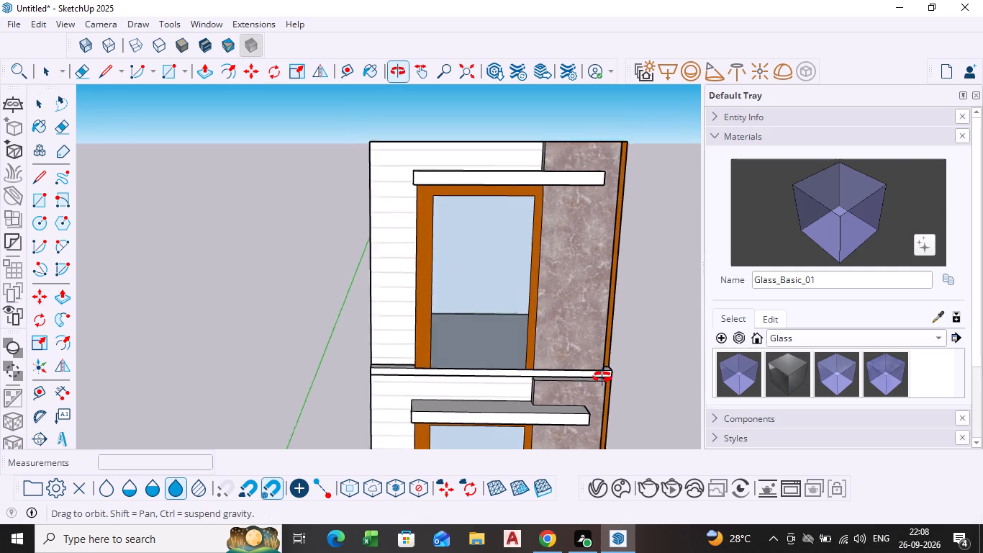
{"action": "middle_click_drag", "start_coordinate": [602, 377], "coordinate": [435, 310]}
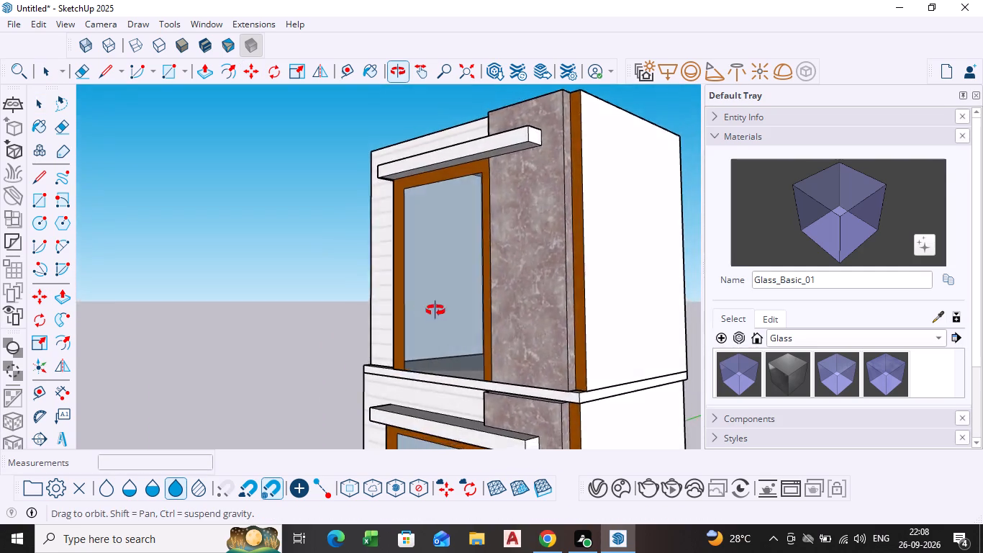
{"action": "middle_click_drag", "start_coordinate": [435, 310], "coordinate": [484, 334]}
{"action": "scroll", "coordinate": [389, 400], "scroll_direction": "up", "scroll_amount": 4}
{"action": "middle_click_drag", "start_coordinate": [355, 377], "coordinate": [612, 388]}
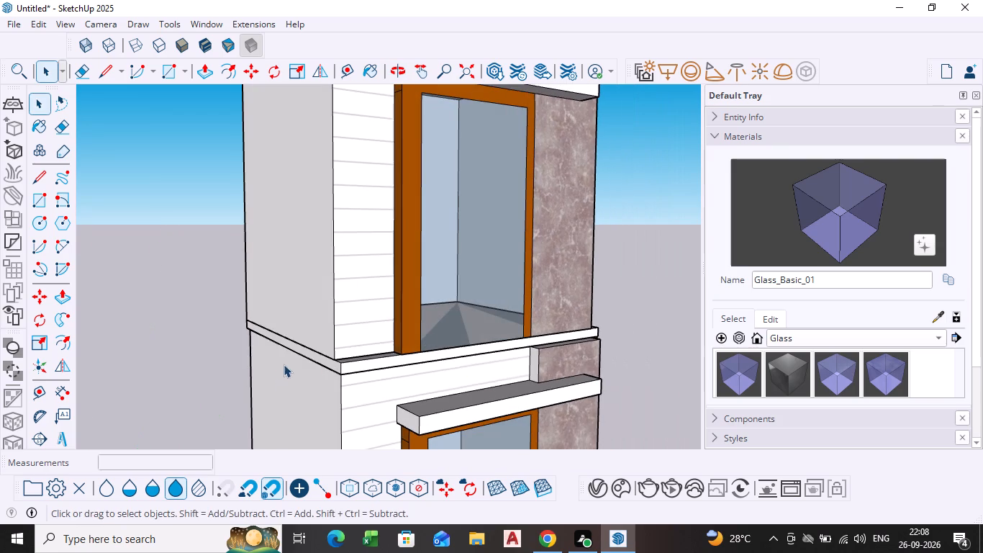
{"action": "middle_click_drag", "start_coordinate": [317, 429], "coordinate": [565, 421], "text": "shift"}
{"action": "scroll", "coordinate": [317, 429], "scroll_direction": "down", "scroll_amount": 1, "text": "shift"}
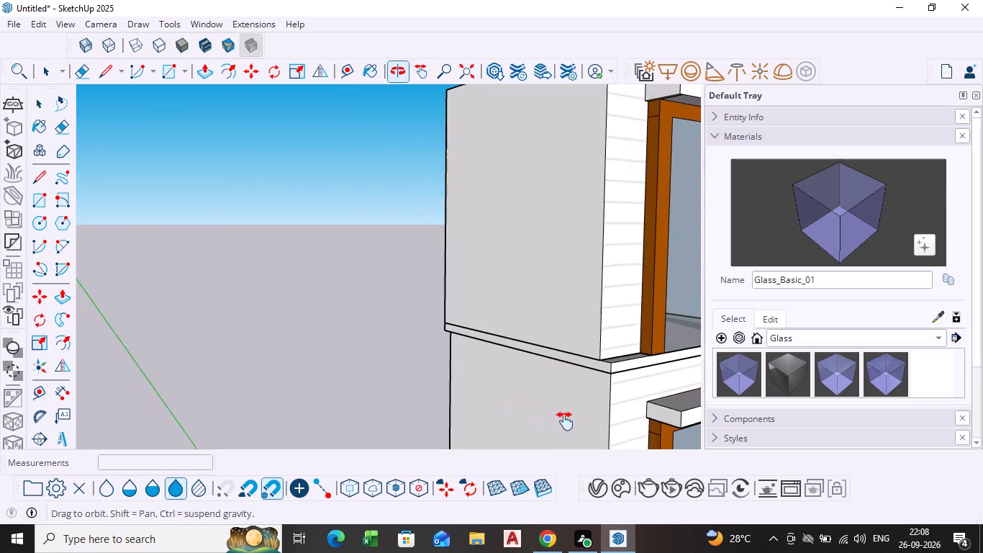
{"action": "middle_click_drag", "start_coordinate": [565, 421], "coordinate": [435, 371], "text": "shift"}
{"action": "left_click", "coordinate": [463, 280]}
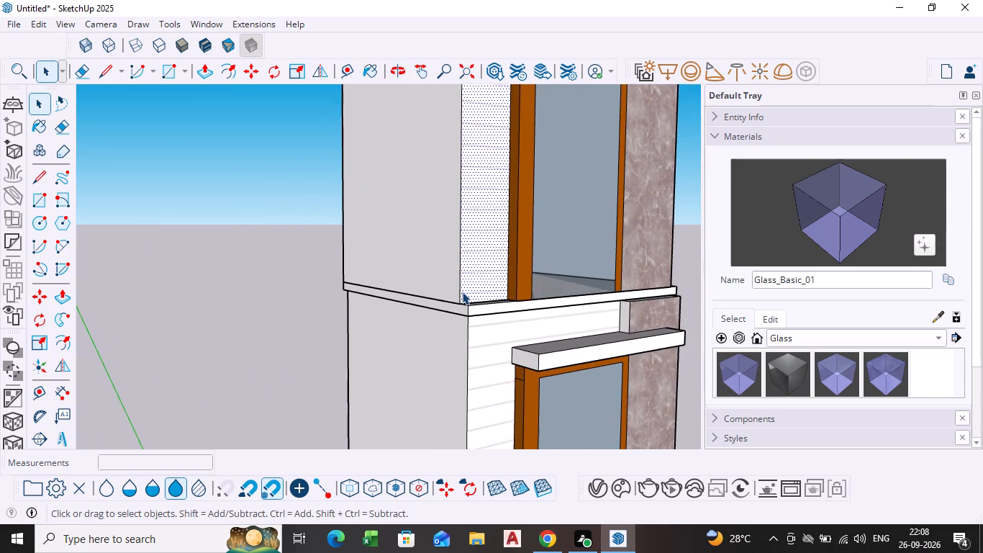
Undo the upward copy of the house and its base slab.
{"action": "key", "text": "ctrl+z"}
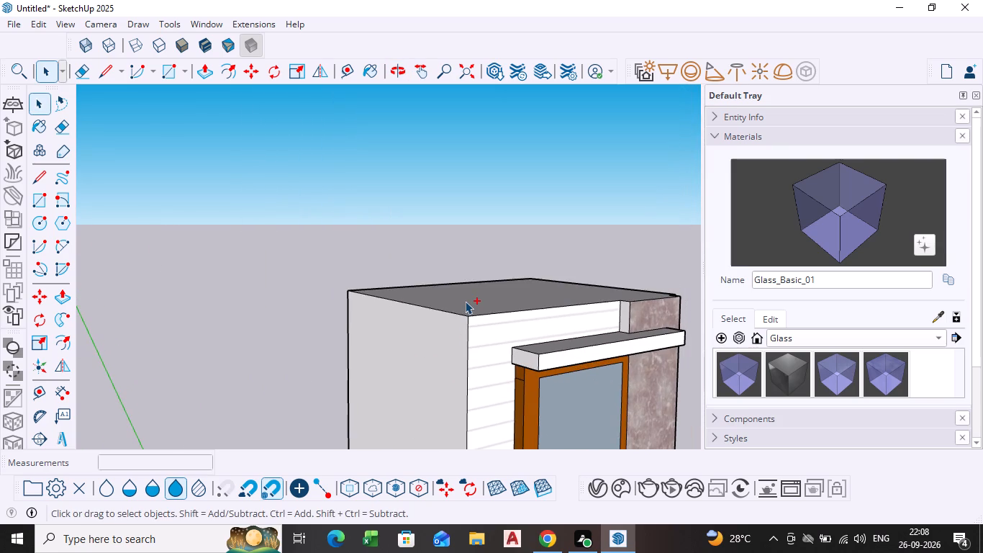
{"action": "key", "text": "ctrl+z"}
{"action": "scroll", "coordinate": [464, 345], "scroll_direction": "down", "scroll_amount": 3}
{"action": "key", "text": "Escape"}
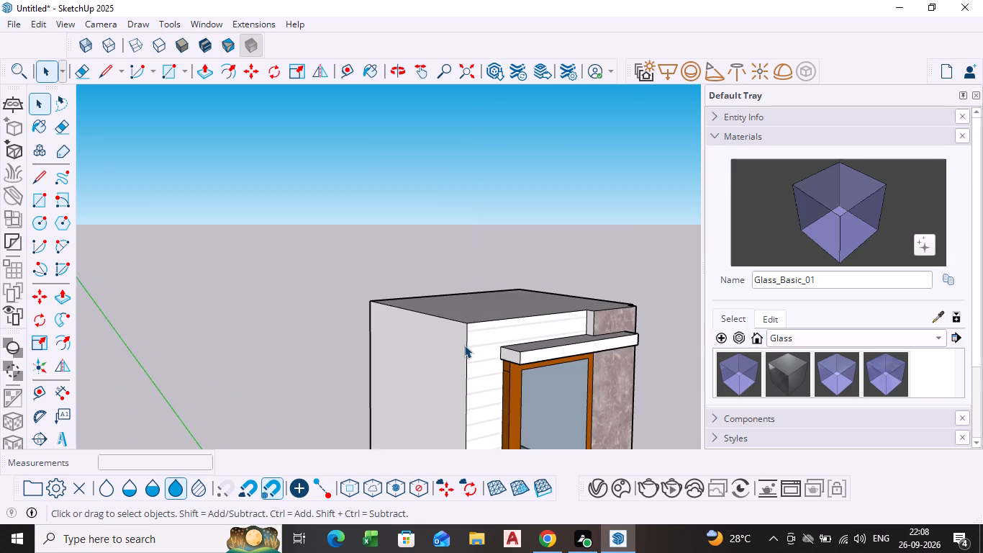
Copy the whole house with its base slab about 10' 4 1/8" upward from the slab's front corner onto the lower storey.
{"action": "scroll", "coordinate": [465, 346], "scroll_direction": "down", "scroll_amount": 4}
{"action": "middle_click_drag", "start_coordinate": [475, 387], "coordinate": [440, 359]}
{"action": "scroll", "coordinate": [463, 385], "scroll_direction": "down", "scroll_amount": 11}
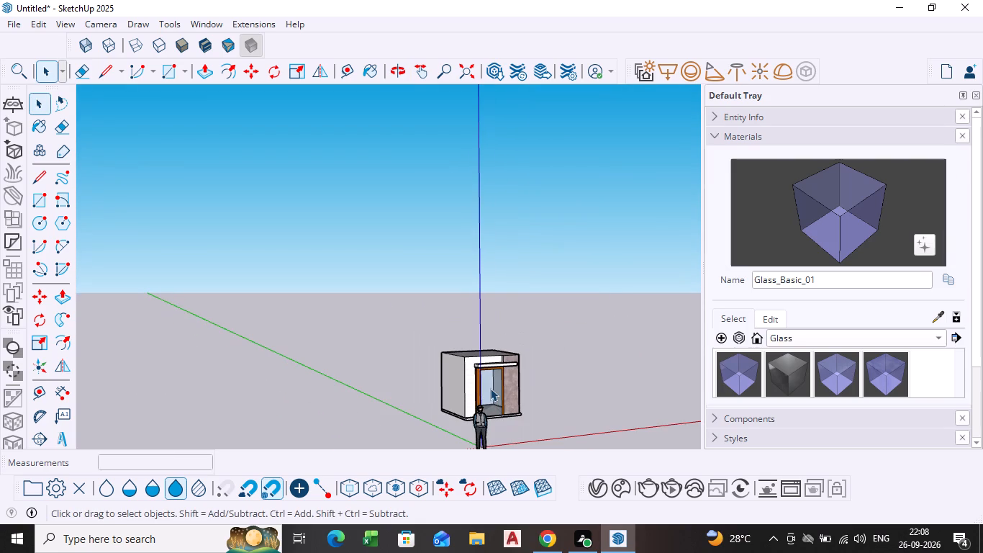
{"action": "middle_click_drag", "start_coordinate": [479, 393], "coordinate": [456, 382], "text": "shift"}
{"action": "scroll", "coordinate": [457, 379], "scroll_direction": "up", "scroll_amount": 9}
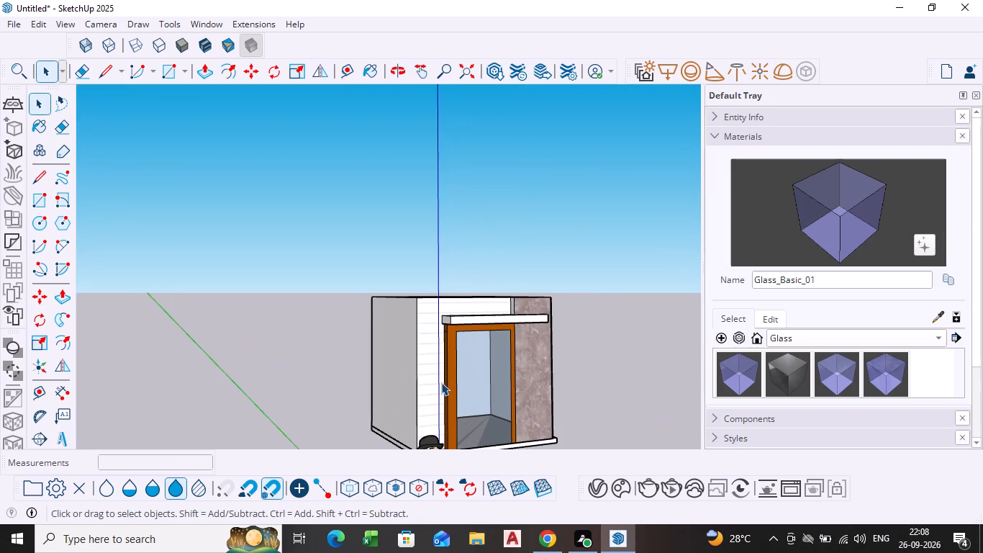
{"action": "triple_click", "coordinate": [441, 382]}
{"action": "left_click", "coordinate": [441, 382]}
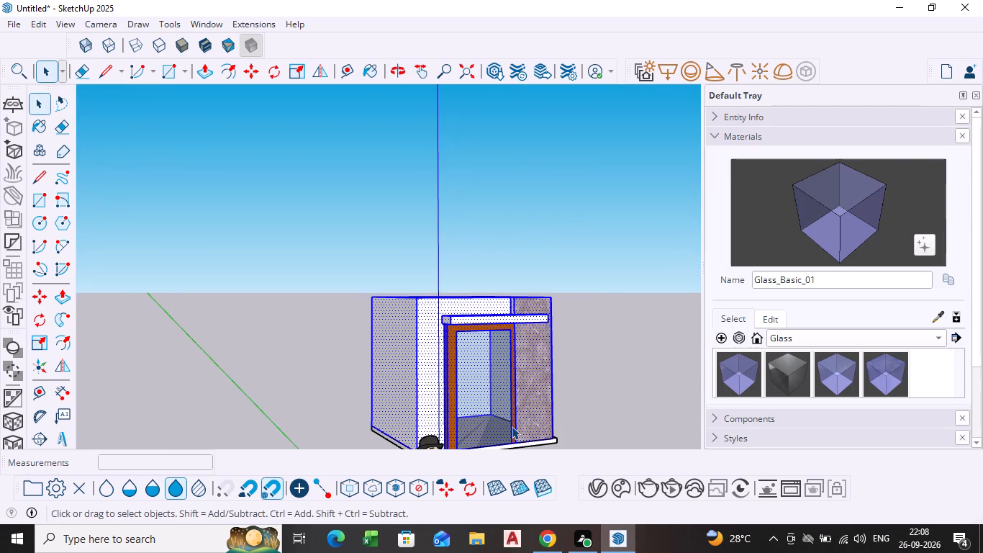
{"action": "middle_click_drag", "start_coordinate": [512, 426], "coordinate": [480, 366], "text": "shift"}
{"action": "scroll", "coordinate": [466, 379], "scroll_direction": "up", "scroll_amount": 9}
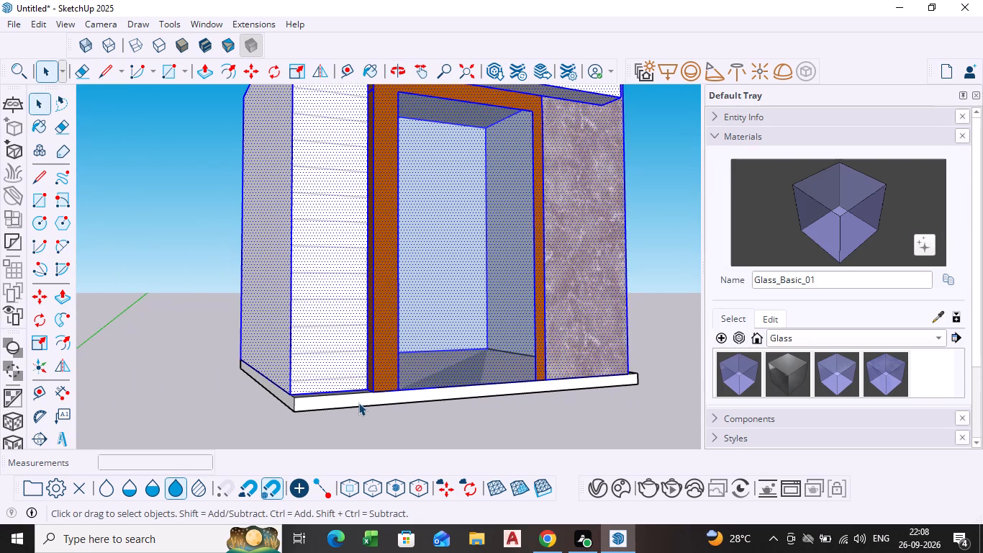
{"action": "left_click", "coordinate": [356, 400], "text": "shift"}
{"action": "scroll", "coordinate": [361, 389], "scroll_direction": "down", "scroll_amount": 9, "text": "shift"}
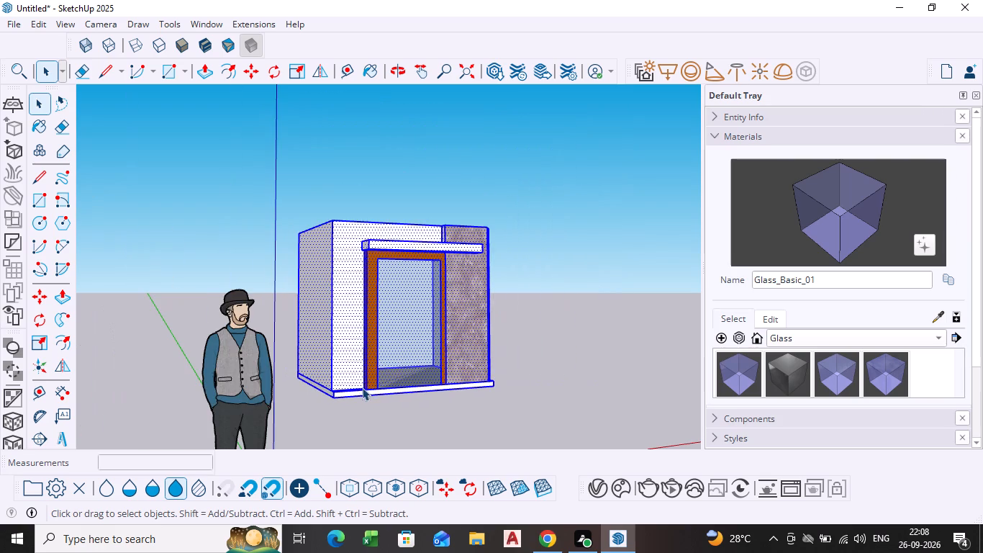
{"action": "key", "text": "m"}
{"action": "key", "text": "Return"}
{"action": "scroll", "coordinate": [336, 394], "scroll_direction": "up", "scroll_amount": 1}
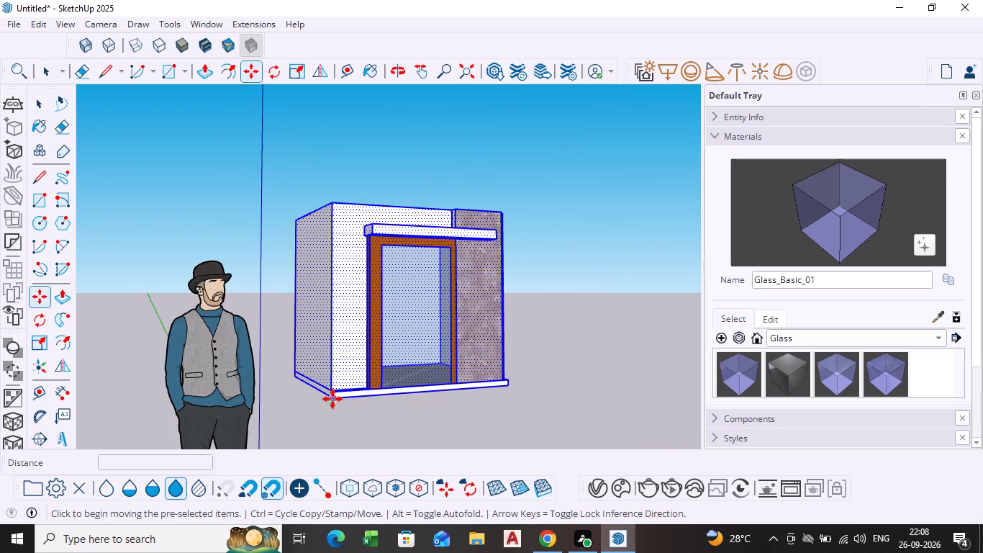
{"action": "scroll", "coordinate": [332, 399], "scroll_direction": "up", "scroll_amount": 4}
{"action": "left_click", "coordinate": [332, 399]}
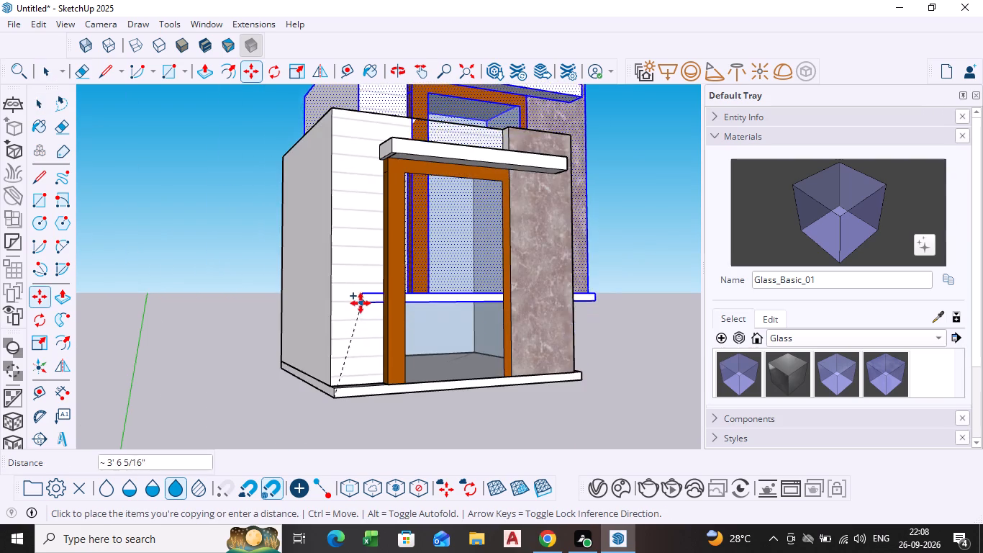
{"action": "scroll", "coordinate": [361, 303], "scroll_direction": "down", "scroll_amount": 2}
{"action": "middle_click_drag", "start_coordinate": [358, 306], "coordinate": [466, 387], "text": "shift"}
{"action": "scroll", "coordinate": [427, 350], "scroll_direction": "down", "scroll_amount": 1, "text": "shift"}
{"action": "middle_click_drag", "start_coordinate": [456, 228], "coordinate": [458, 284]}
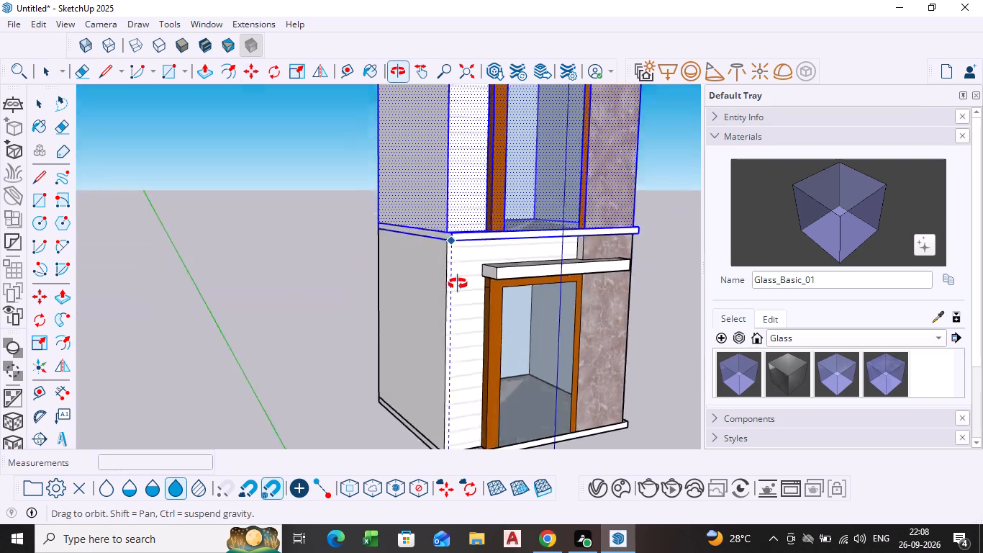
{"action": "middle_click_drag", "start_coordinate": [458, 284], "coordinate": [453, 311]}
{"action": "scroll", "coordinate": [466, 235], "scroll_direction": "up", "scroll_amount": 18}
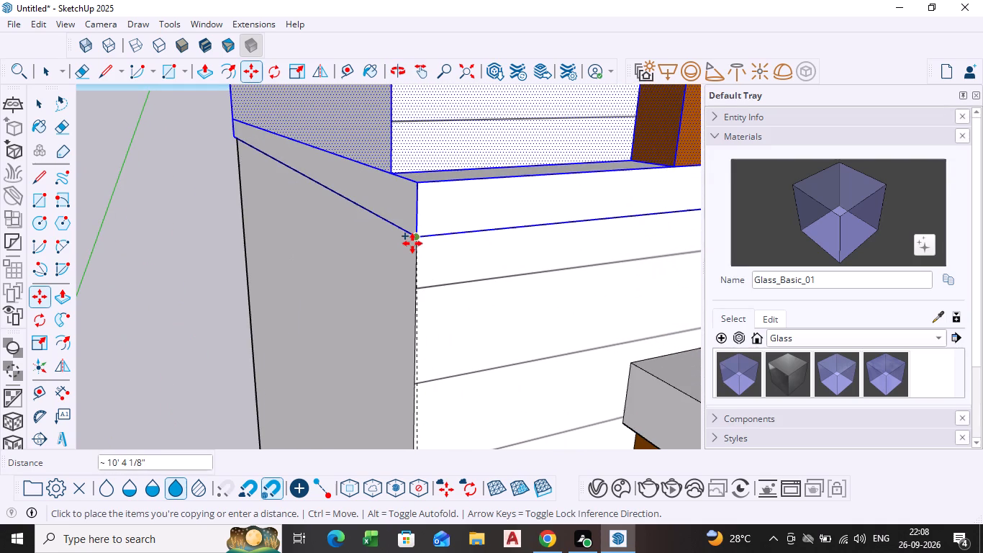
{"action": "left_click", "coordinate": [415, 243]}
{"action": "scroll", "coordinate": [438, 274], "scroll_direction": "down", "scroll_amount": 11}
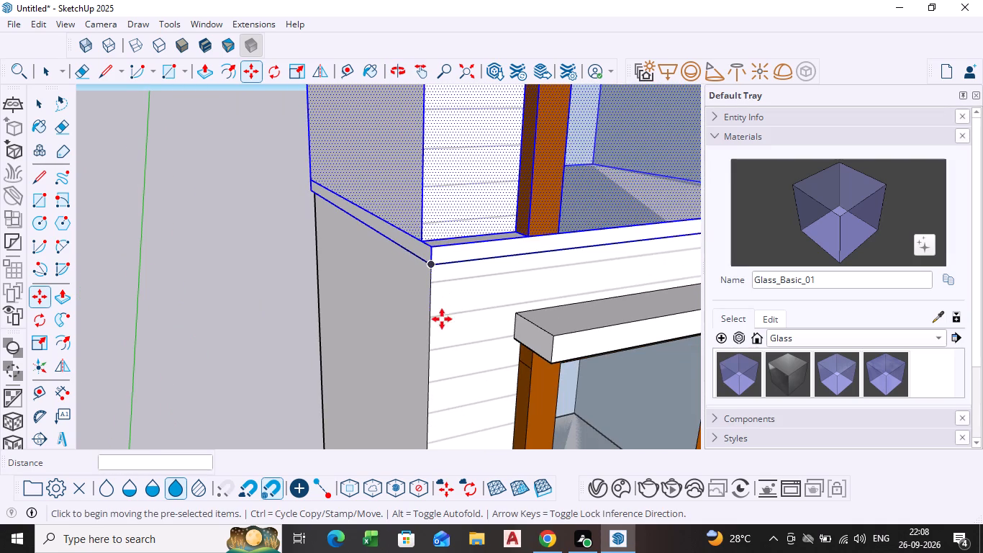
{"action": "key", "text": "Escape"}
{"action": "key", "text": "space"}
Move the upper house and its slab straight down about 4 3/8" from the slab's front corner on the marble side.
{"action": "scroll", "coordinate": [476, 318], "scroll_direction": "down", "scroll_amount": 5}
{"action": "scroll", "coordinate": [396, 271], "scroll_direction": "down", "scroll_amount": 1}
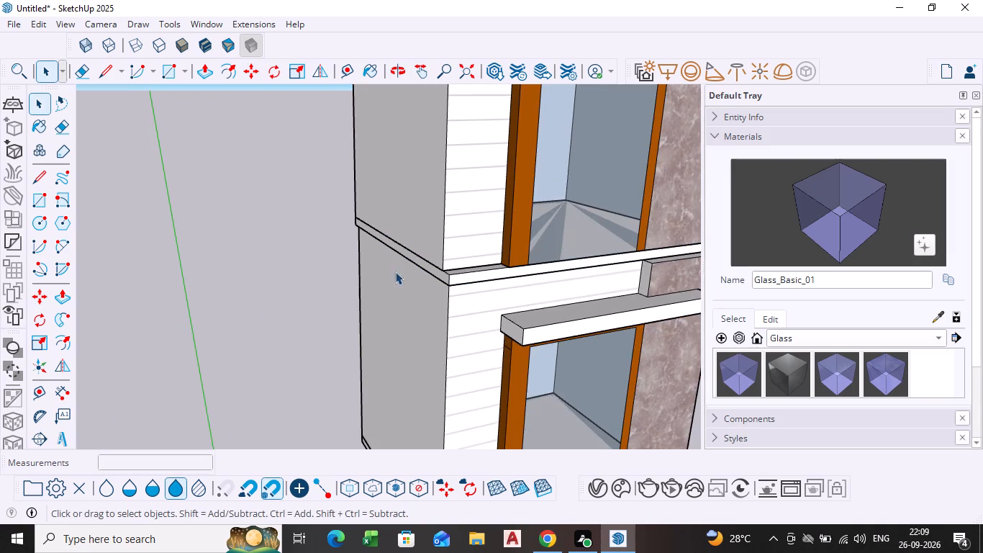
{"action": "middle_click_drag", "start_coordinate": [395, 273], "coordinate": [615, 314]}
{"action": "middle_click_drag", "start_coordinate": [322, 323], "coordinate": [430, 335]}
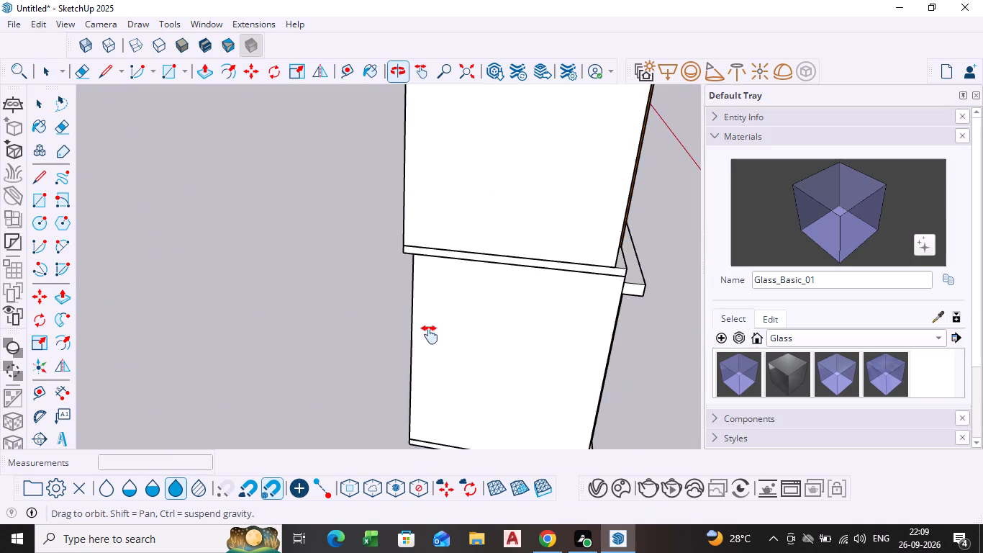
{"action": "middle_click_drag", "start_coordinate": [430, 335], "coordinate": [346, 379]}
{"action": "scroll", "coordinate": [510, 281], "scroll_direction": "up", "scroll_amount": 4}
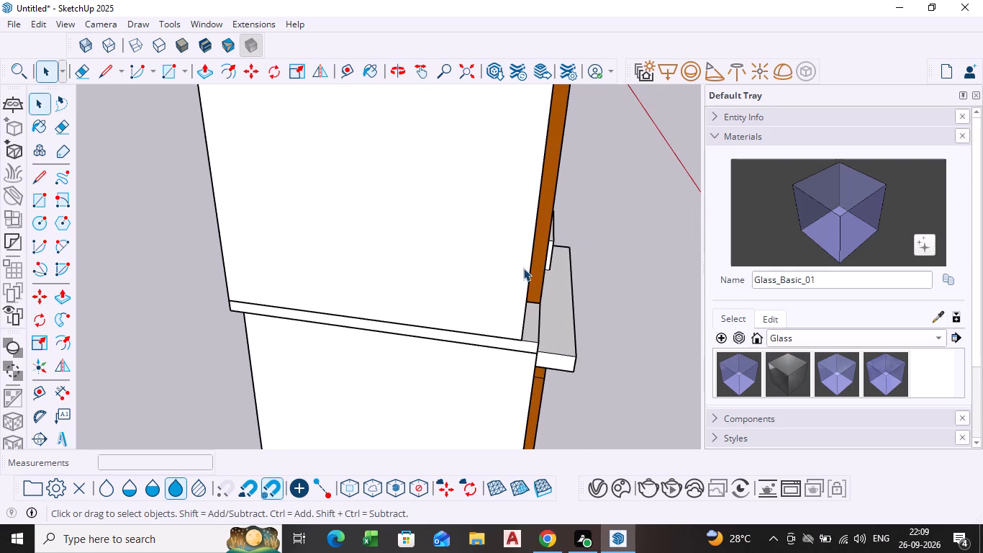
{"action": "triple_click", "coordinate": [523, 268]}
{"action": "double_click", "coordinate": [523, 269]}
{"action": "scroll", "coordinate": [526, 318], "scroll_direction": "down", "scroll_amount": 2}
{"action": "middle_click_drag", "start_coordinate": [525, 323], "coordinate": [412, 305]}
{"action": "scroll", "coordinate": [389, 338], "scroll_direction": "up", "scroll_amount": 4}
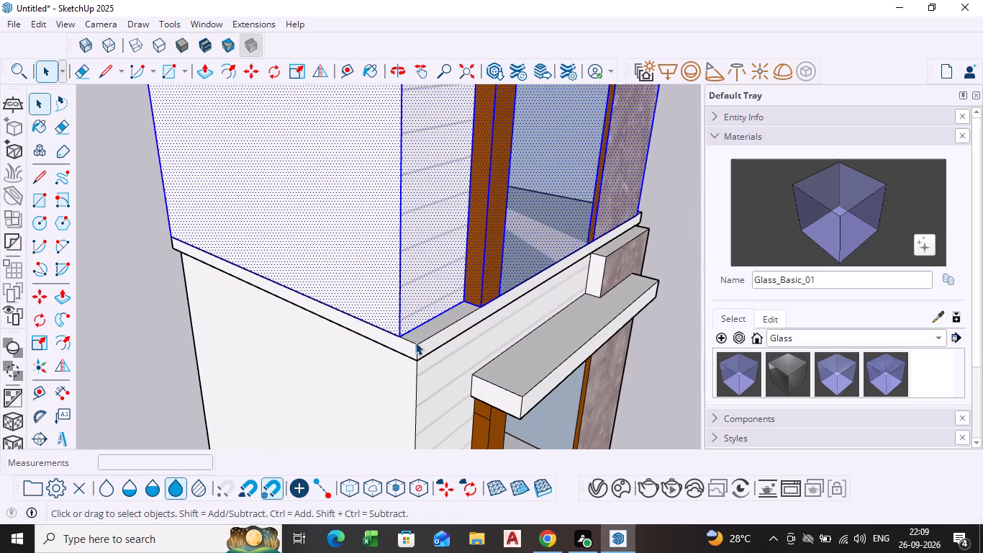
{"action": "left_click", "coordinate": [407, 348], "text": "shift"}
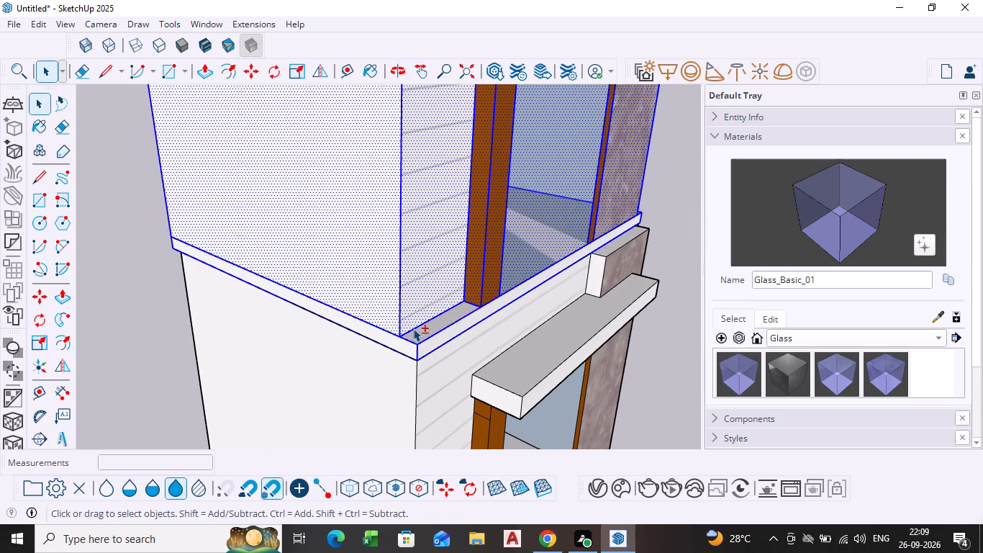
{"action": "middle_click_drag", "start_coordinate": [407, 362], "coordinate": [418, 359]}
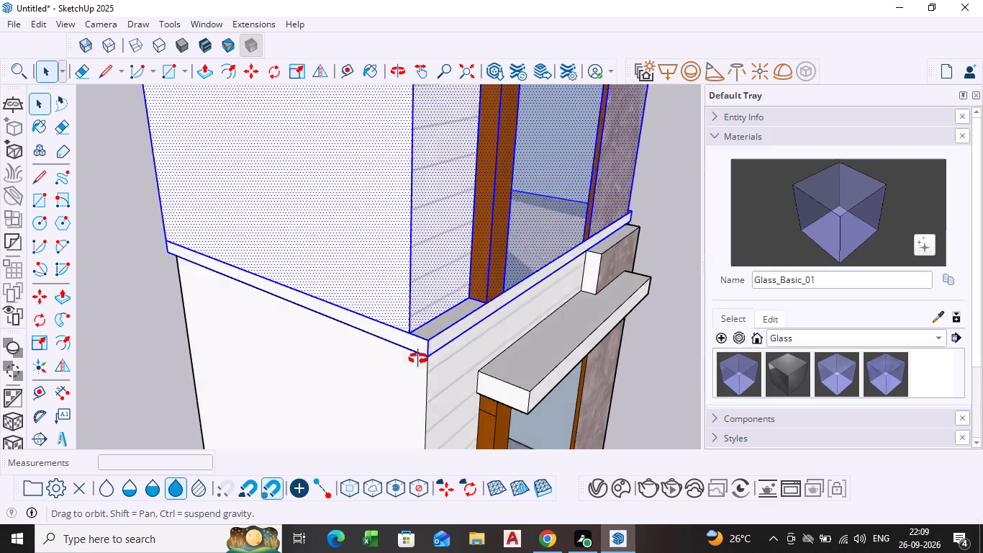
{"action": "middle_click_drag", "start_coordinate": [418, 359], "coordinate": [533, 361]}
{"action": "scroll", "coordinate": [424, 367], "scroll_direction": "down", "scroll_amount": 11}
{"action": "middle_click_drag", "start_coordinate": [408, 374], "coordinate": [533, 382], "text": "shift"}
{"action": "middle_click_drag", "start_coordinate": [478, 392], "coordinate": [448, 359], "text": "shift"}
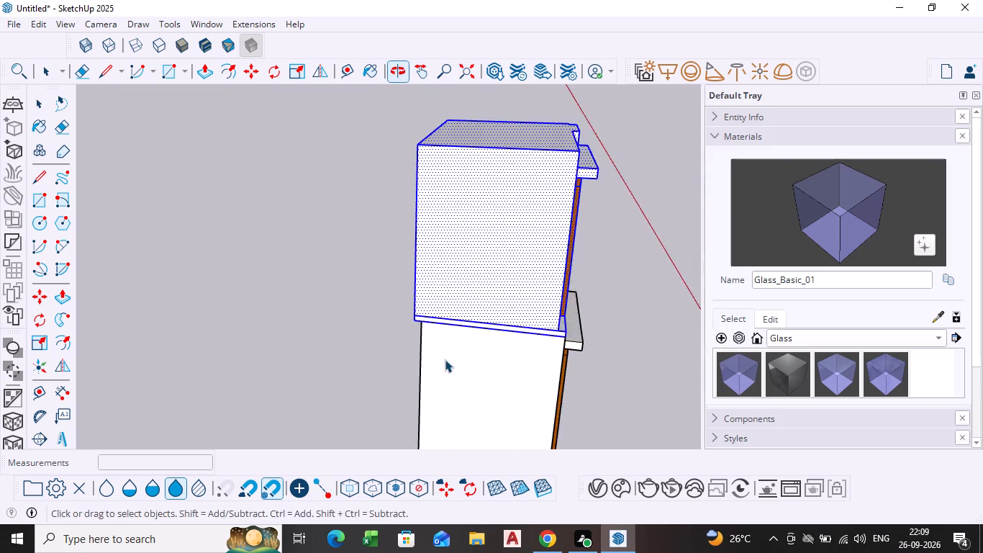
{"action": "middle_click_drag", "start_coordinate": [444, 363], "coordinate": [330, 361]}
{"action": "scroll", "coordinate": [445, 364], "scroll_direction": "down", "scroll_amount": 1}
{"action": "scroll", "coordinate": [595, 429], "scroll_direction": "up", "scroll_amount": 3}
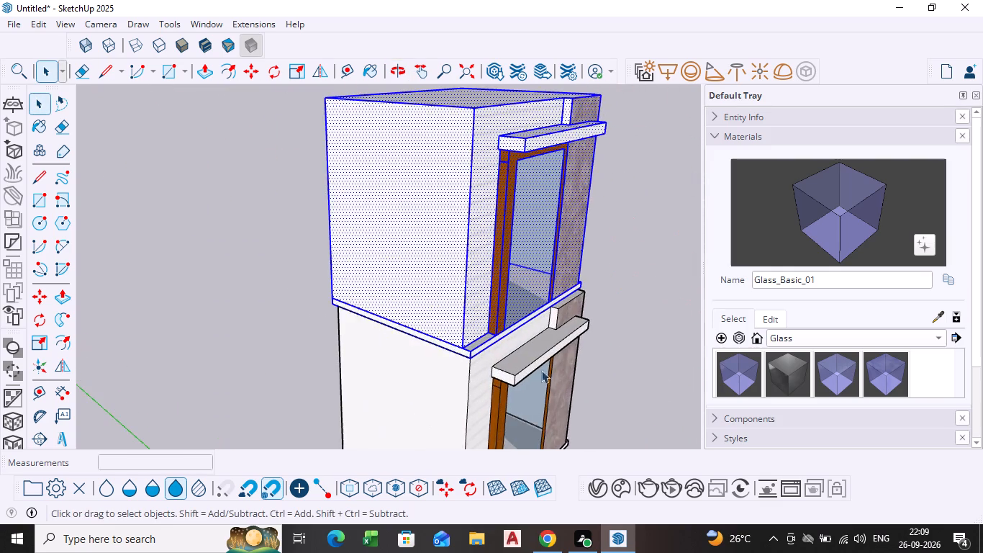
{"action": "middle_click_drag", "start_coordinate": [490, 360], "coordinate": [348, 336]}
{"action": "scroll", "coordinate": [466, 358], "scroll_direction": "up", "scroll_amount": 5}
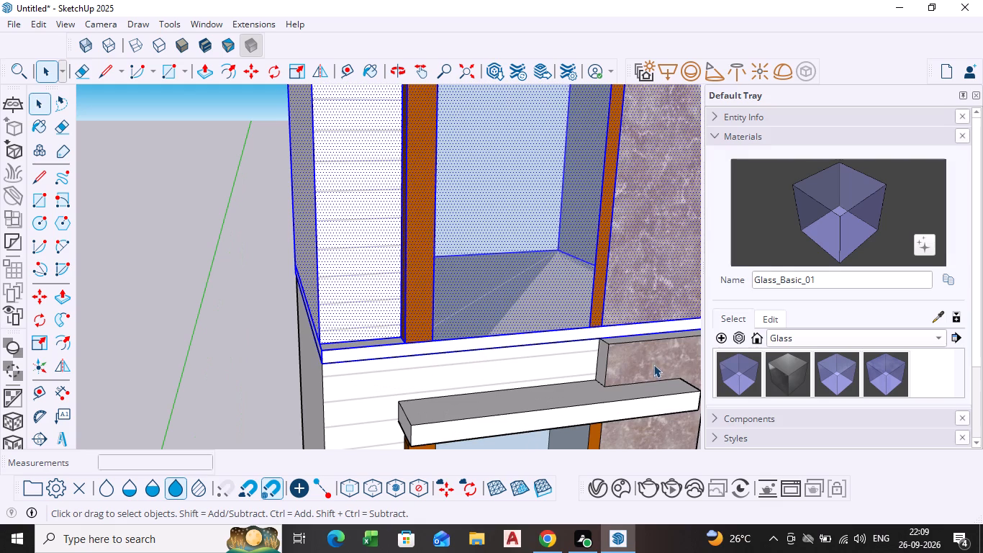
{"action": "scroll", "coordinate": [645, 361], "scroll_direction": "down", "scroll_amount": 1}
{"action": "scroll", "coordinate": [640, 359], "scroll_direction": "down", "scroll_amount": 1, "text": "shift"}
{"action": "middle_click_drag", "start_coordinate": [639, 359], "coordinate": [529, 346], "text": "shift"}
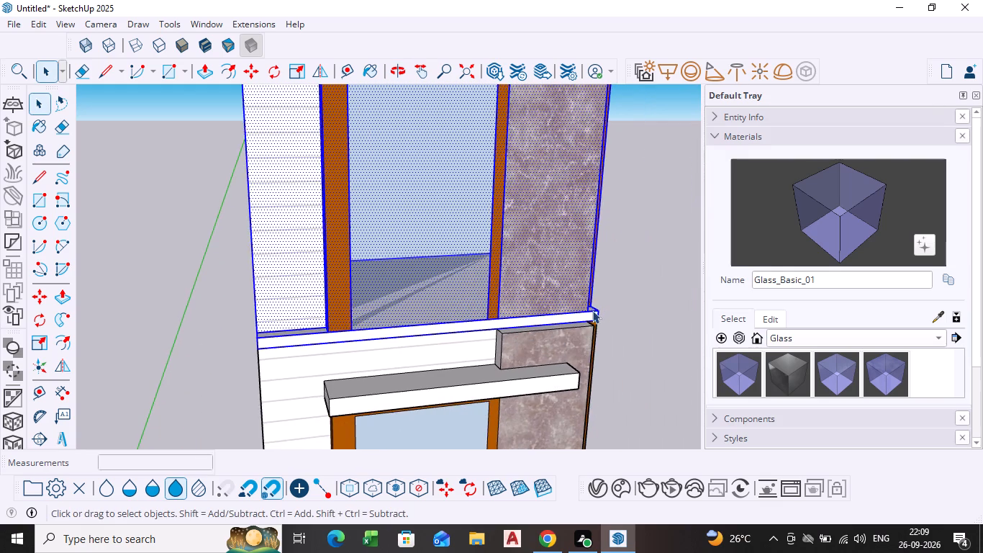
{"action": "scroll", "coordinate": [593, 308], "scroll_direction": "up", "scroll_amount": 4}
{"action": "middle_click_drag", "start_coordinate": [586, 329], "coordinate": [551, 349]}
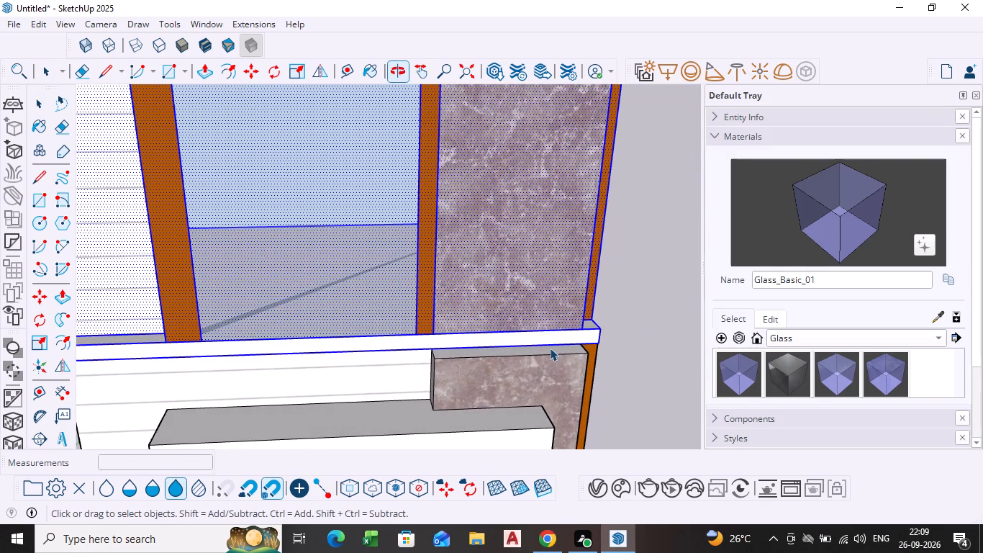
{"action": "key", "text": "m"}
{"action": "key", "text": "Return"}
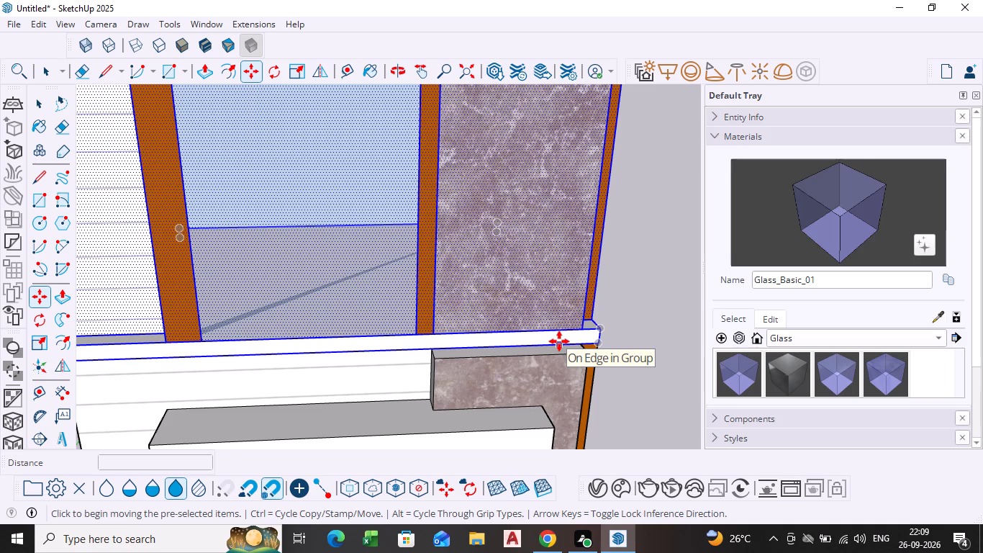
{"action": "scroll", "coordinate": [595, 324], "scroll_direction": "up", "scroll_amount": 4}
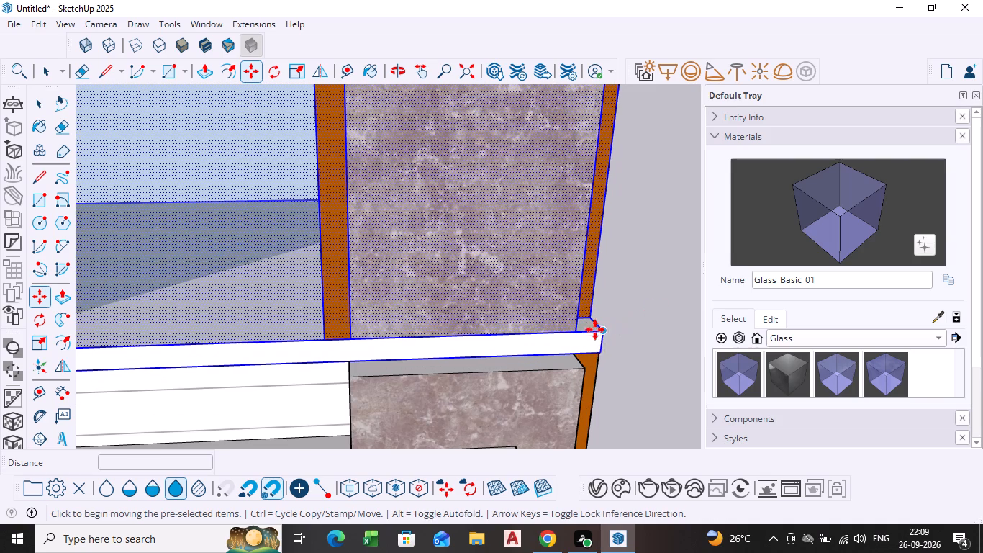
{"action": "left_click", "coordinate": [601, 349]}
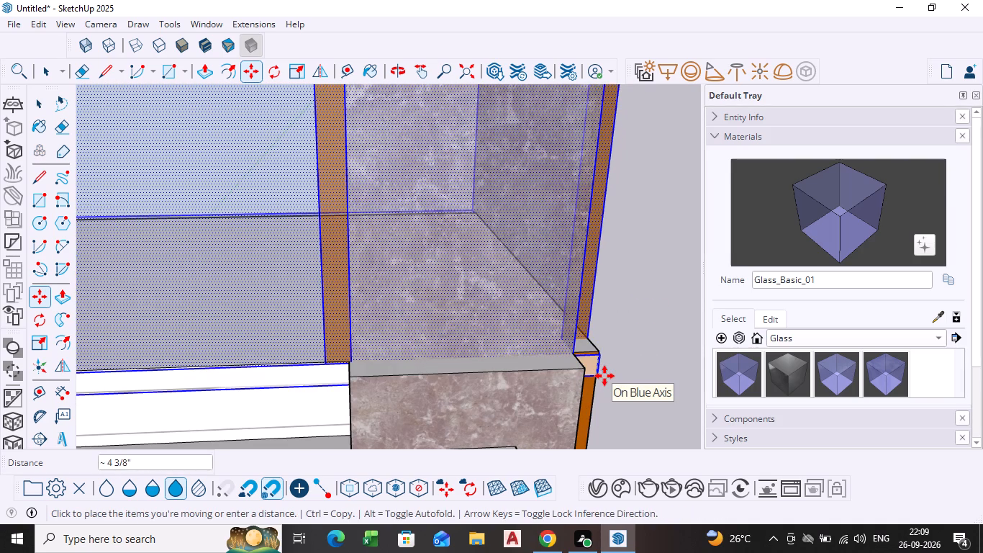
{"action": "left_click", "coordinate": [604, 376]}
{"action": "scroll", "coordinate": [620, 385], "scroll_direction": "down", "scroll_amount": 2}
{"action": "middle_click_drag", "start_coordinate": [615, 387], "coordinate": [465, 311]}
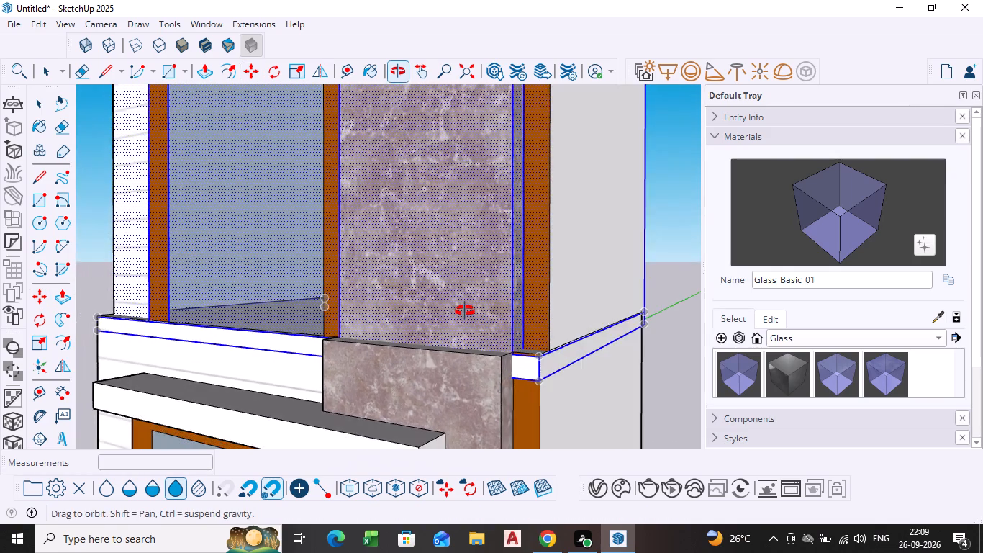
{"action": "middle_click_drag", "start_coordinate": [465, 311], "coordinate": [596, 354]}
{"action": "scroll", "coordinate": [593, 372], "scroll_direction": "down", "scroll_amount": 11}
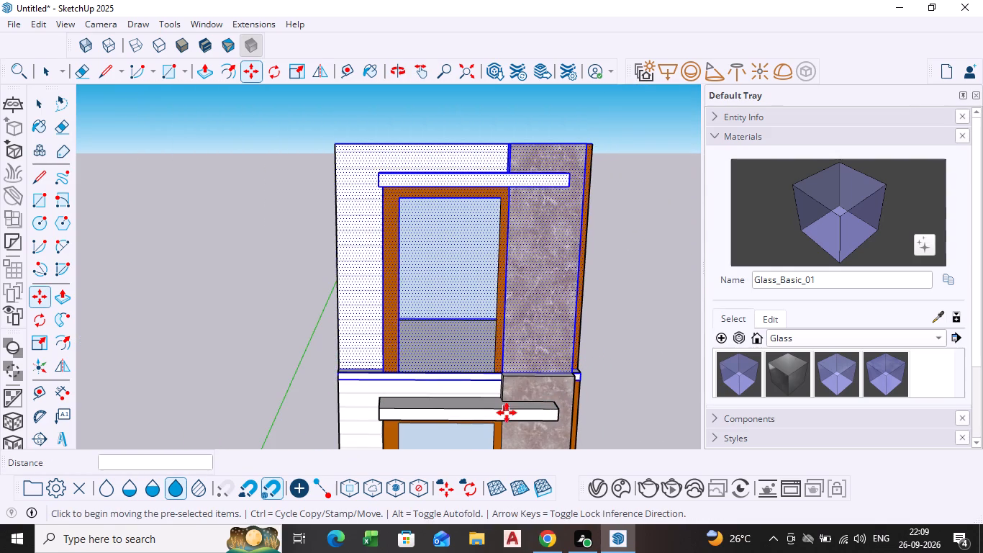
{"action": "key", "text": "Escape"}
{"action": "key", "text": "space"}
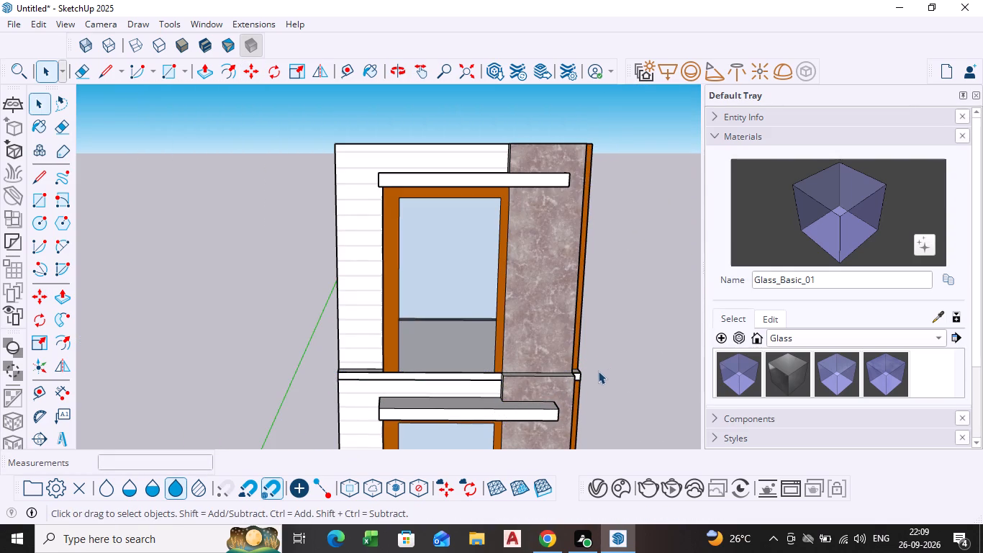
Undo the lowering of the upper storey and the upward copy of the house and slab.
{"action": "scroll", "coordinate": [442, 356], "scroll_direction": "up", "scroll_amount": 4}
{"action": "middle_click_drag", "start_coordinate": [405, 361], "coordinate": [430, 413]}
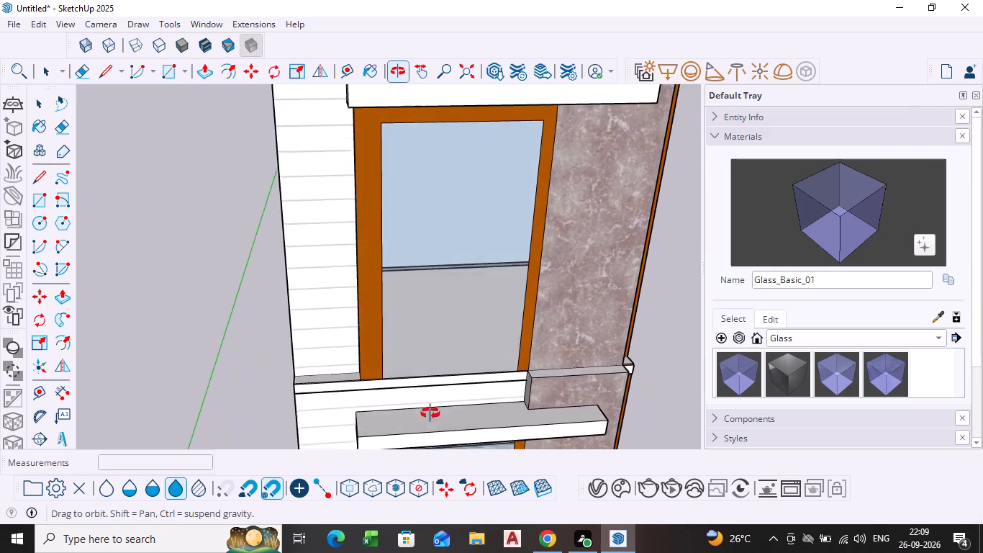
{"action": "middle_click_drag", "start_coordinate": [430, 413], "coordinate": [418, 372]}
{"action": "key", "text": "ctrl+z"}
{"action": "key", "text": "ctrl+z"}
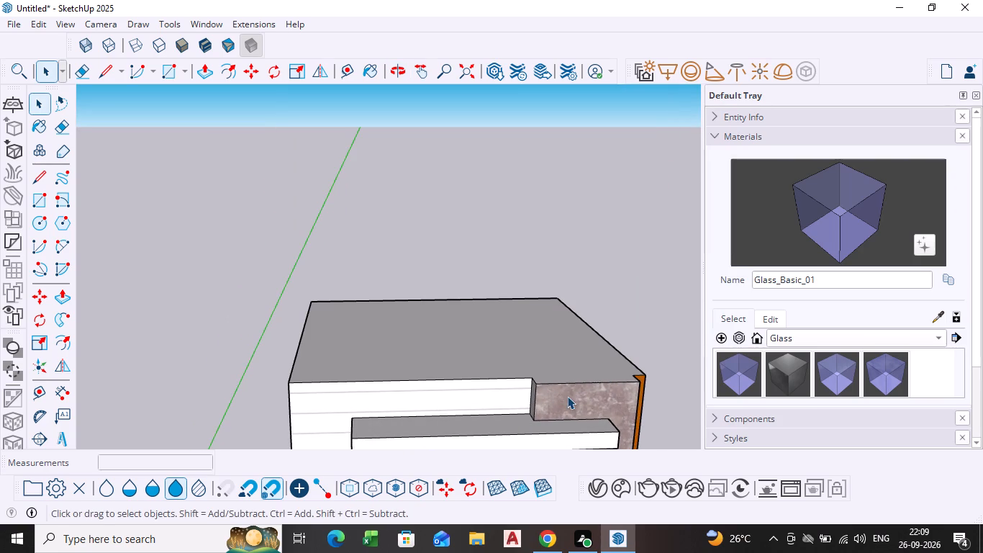
Copy the whole house without its base slab 10' straight up from the plank wall's bottom front corner, stacking it on the lower storey.
{"action": "scroll", "coordinate": [568, 397], "scroll_direction": "down", "scroll_amount": 1}
{"action": "middle_click", "coordinate": [568, 397]}
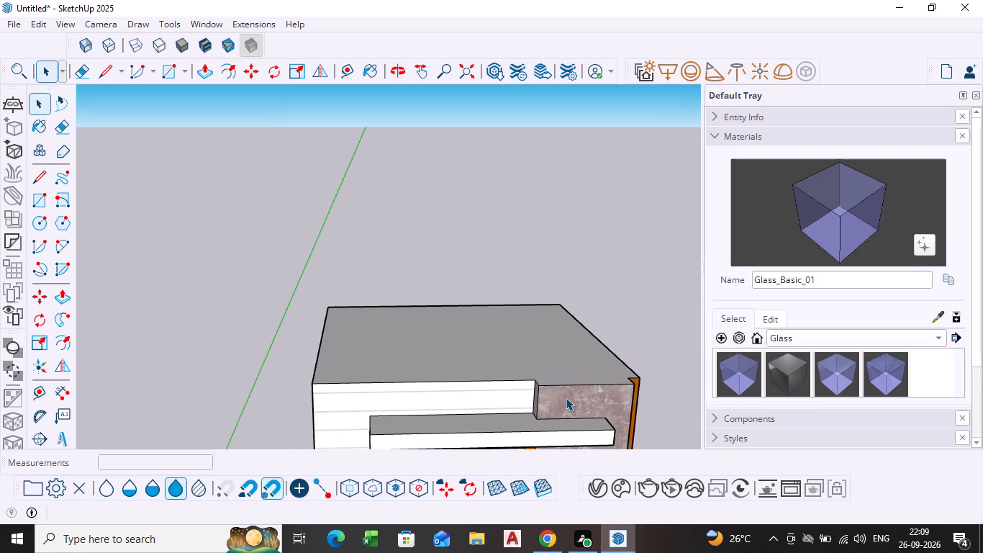
{"action": "scroll", "coordinate": [563, 404], "scroll_direction": "down", "scroll_amount": 1}
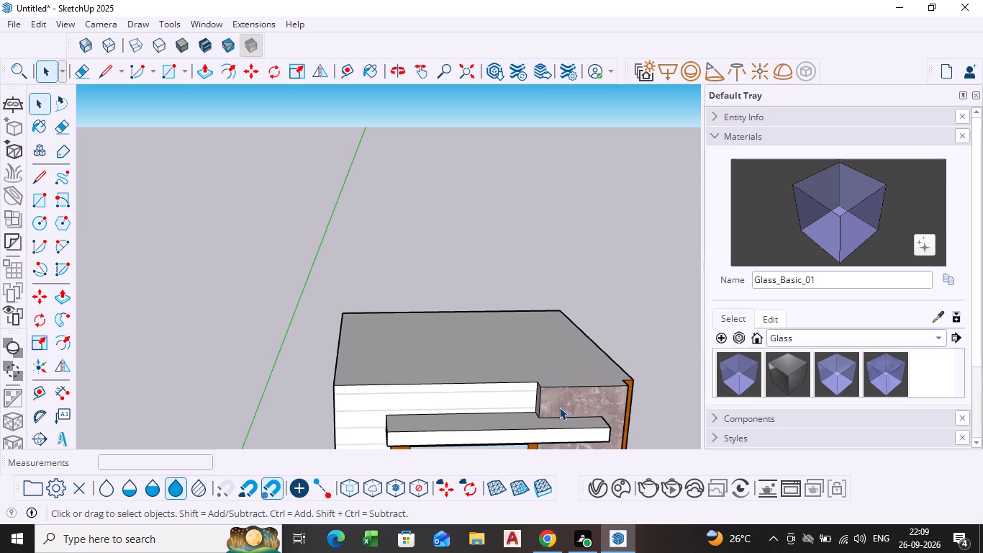
{"action": "middle_click_drag", "start_coordinate": [556, 407], "coordinate": [543, 295], "text": "shift"}
{"action": "triple_click", "coordinate": [535, 366]}
{"action": "double_click", "coordinate": [535, 366]}
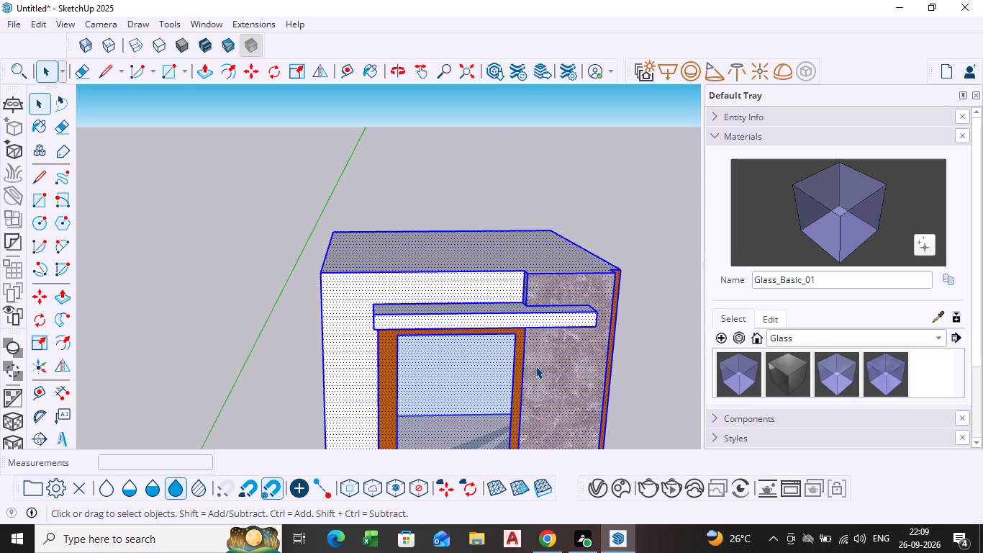
{"action": "middle_click_drag", "start_coordinate": [513, 390], "coordinate": [505, 251], "text": "shift"}
{"action": "scroll", "coordinate": [512, 390], "scroll_direction": "down", "scroll_amount": 1, "text": "shift"}
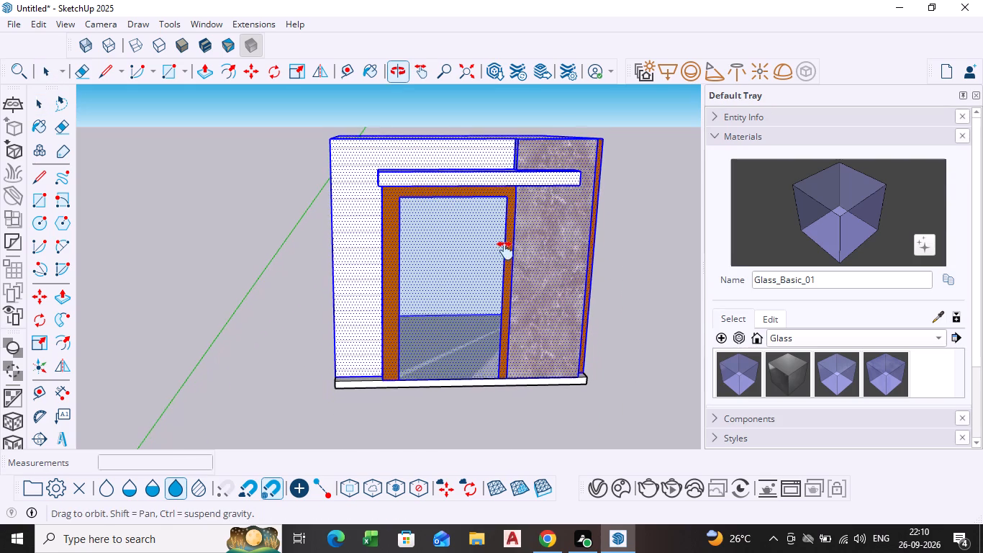
{"action": "middle_click_drag", "start_coordinate": [505, 251], "coordinate": [505, 249], "text": "shift"}
{"action": "key", "text": "m"}
{"action": "key", "text": "Return"}
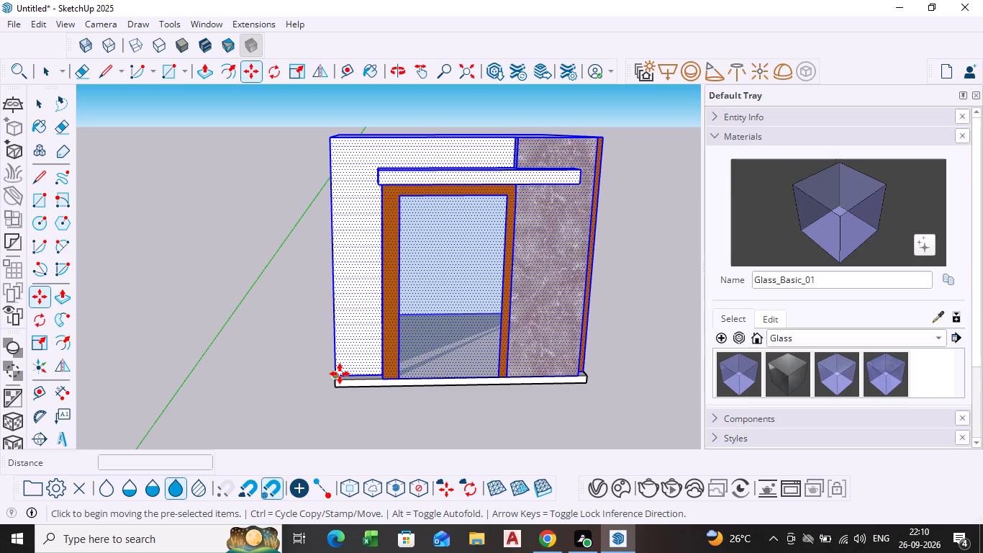
{"action": "left_click", "coordinate": [340, 374]}
{"action": "scroll", "coordinate": [363, 314], "scroll_direction": "down", "scroll_amount": 4}
{"action": "middle_click_drag", "start_coordinate": [364, 314], "coordinate": [366, 326], "text": "shift"}
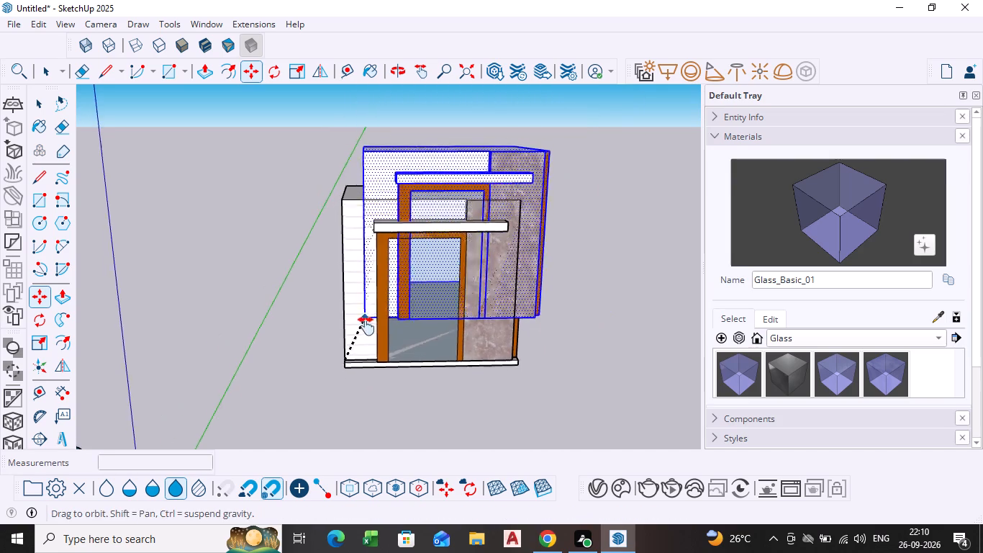
{"action": "middle_click_drag", "start_coordinate": [366, 326], "coordinate": [366, 390], "text": "shift"}
{"action": "scroll", "coordinate": [334, 297], "scroll_direction": "up", "scroll_amount": 9}
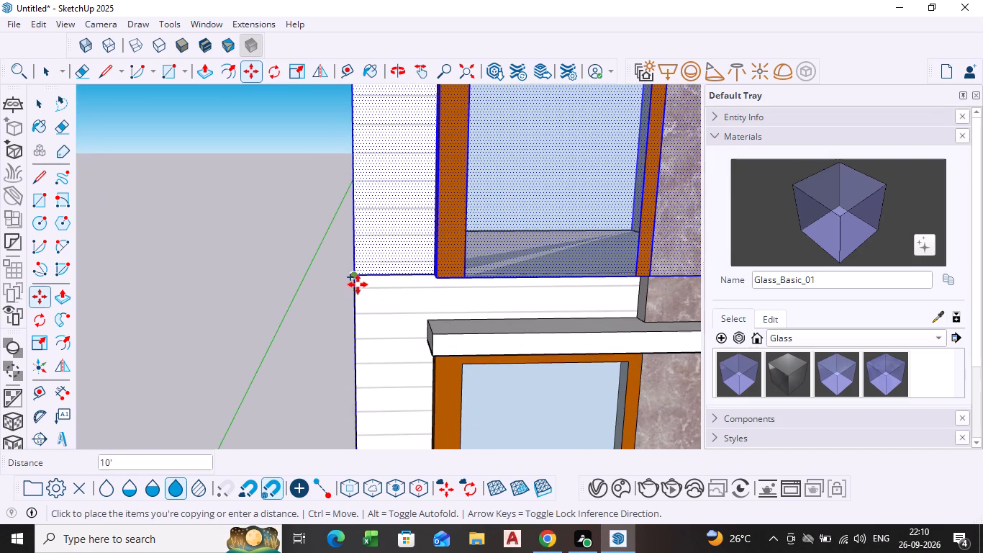
{"action": "middle_click_drag", "start_coordinate": [358, 285], "coordinate": [299, 289], "text": "shift"}
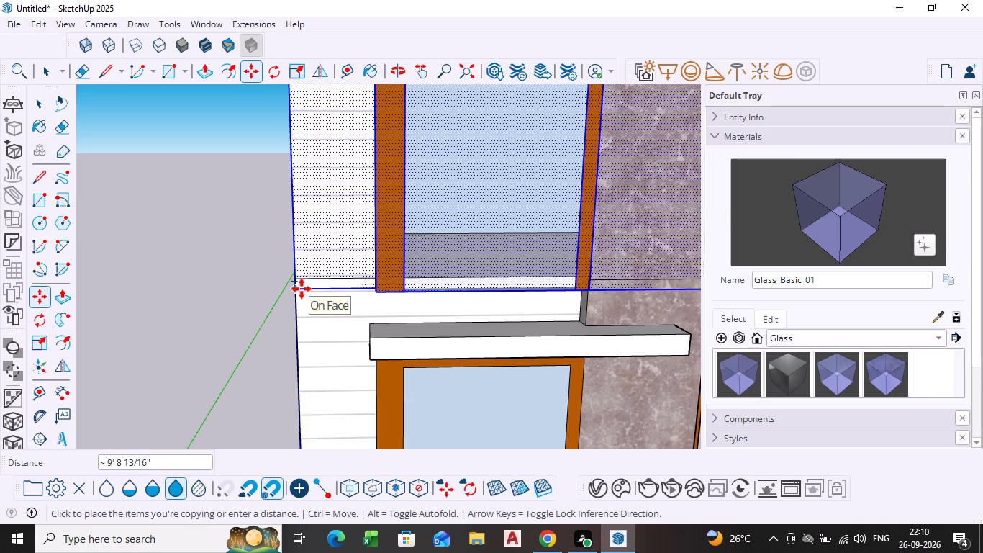
{"action": "scroll", "coordinate": [302, 289], "scroll_direction": "up", "scroll_amount": 8}
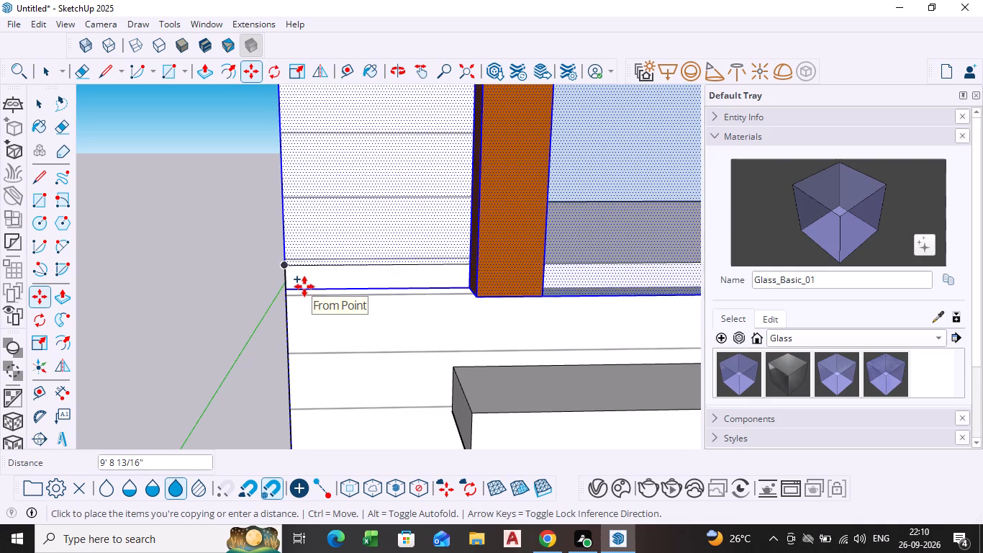
{"action": "left_click", "coordinate": [278, 264]}
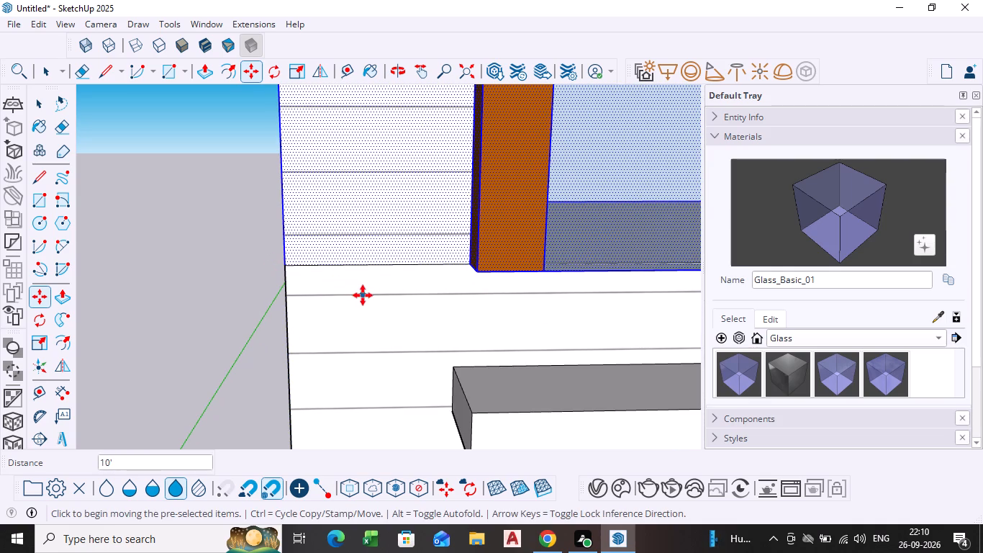
{"action": "key", "text": "space"}
{"action": "scroll", "coordinate": [366, 295], "scroll_direction": "down", "scroll_amount": 18}
{"action": "middle_click_drag", "start_coordinate": [486, 320], "coordinate": [459, 323]}
{"action": "scroll", "coordinate": [459, 323], "scroll_direction": "down", "scroll_amount": 1}
{"action": "key", "text": "space"}
{"action": "left_click", "coordinate": [595, 295]}
Examine the joint between the two storeys from the front and from the marble side.
{"action": "scroll", "coordinate": [555, 302], "scroll_direction": "up", "scroll_amount": 4}
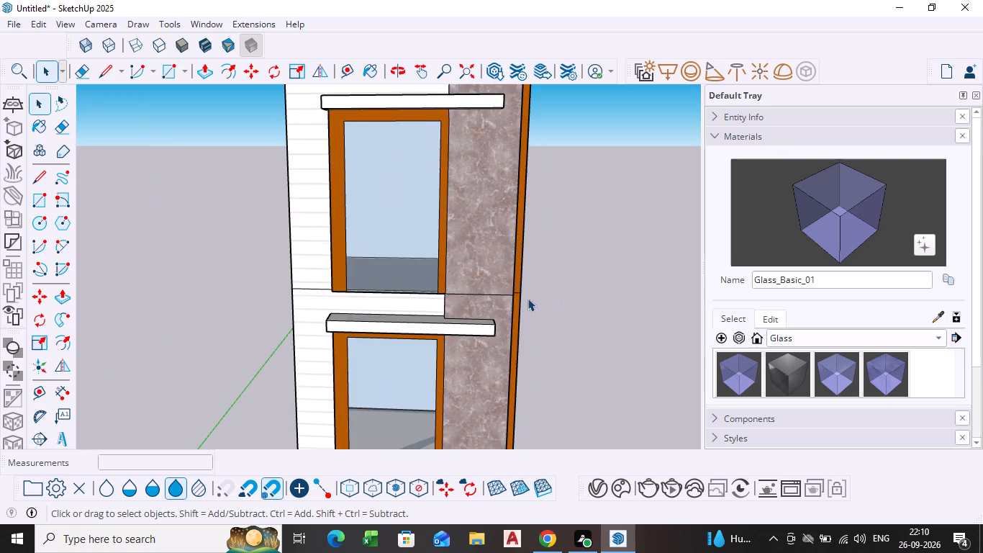
{"action": "scroll", "coordinate": [527, 298], "scroll_direction": "up", "scroll_amount": 3}
{"action": "middle_click_drag", "start_coordinate": [518, 292], "coordinate": [342, 299]}
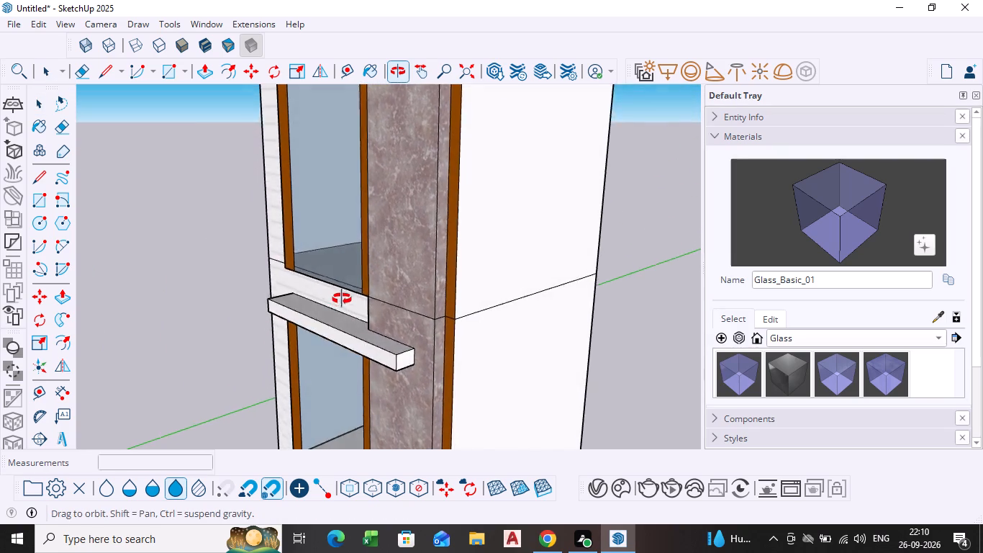
{"action": "middle_click_drag", "start_coordinate": [342, 299], "coordinate": [599, 300]}
{"action": "scroll", "coordinate": [477, 298], "scroll_direction": "down", "scroll_amount": 6}
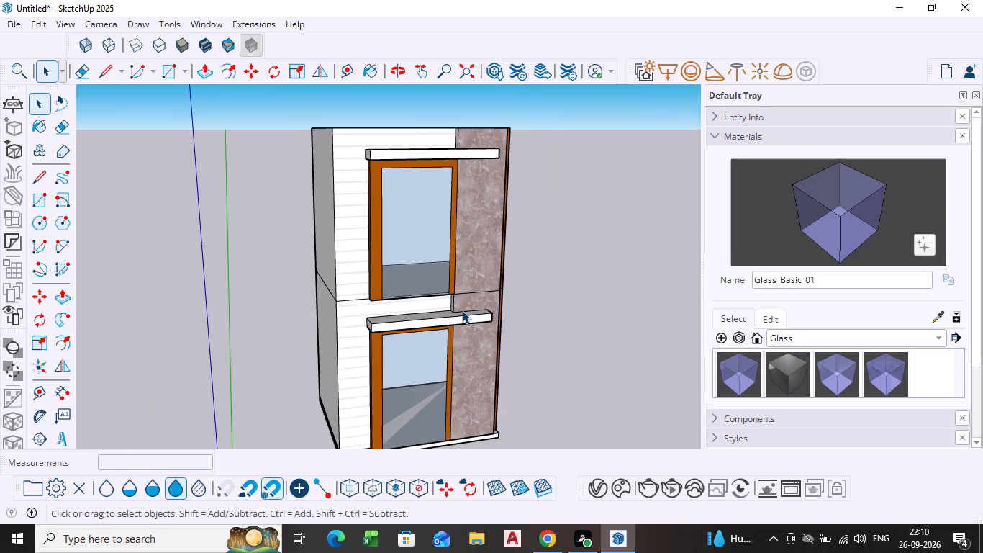
{"action": "scroll", "coordinate": [386, 315], "scroll_direction": "up", "scroll_amount": 3}
{"action": "middle_click_drag", "start_coordinate": [409, 313], "coordinate": [383, 305]}
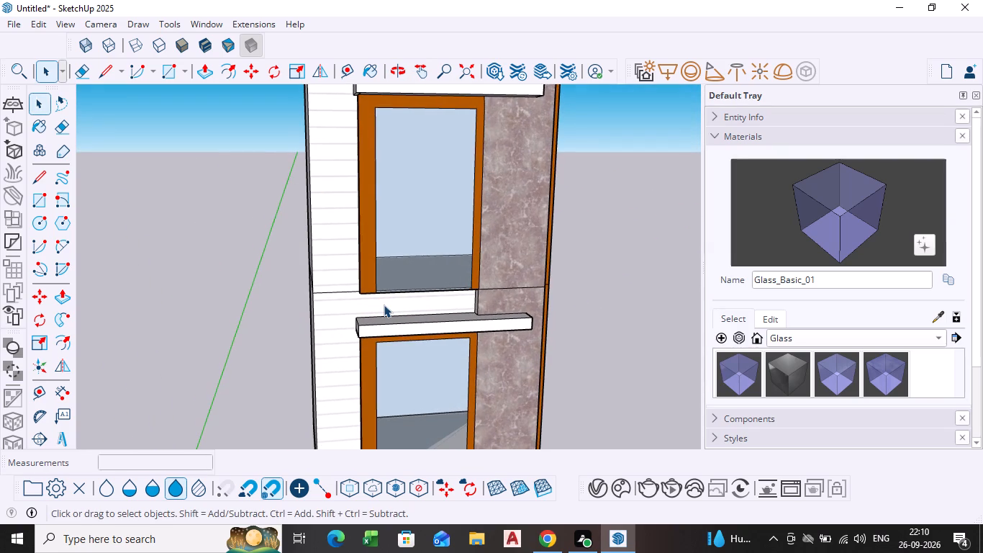
{"action": "scroll", "coordinate": [368, 308], "scroll_direction": "up", "scroll_amount": 4}
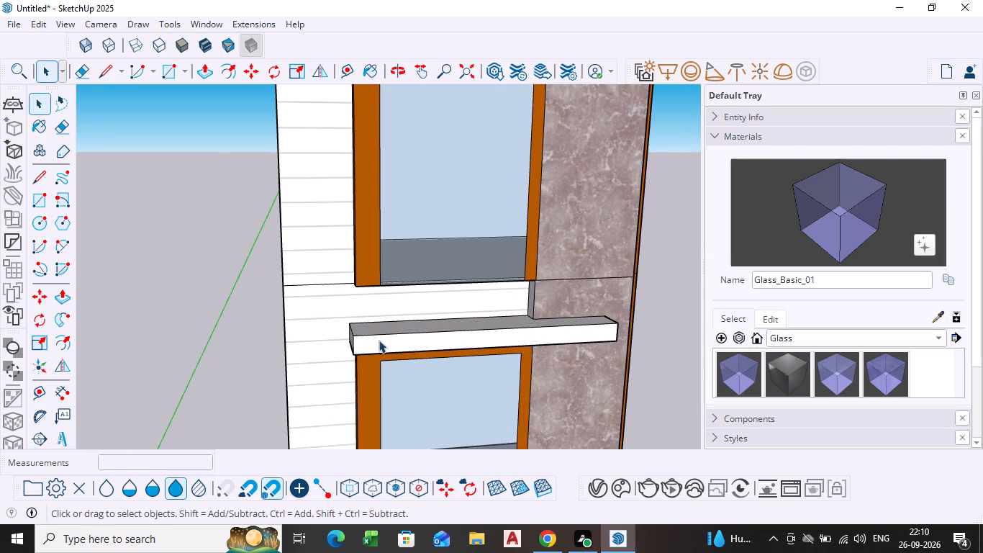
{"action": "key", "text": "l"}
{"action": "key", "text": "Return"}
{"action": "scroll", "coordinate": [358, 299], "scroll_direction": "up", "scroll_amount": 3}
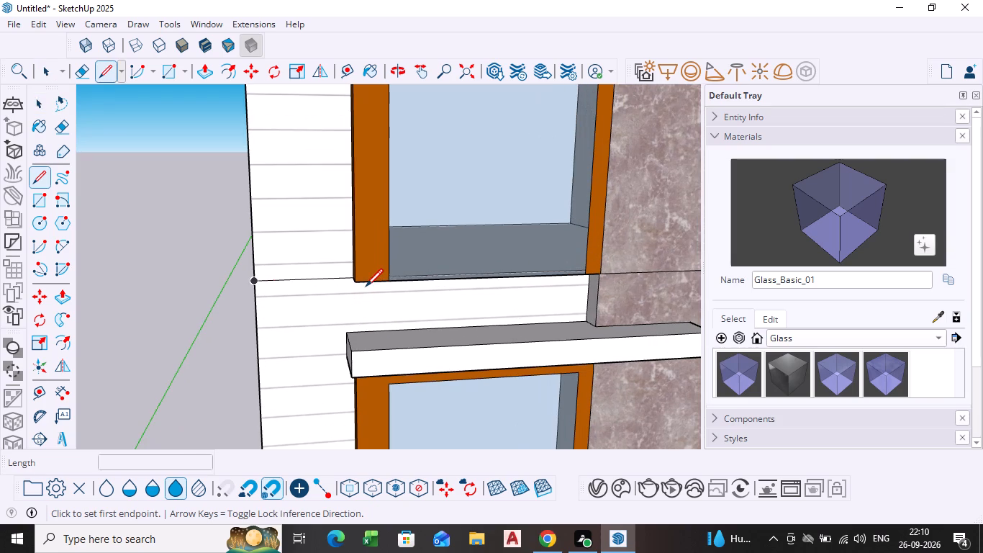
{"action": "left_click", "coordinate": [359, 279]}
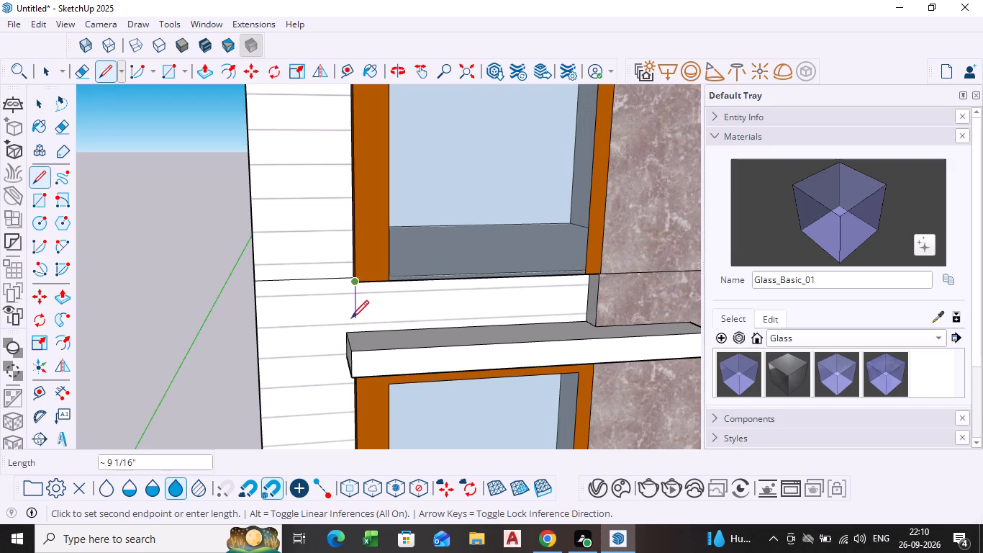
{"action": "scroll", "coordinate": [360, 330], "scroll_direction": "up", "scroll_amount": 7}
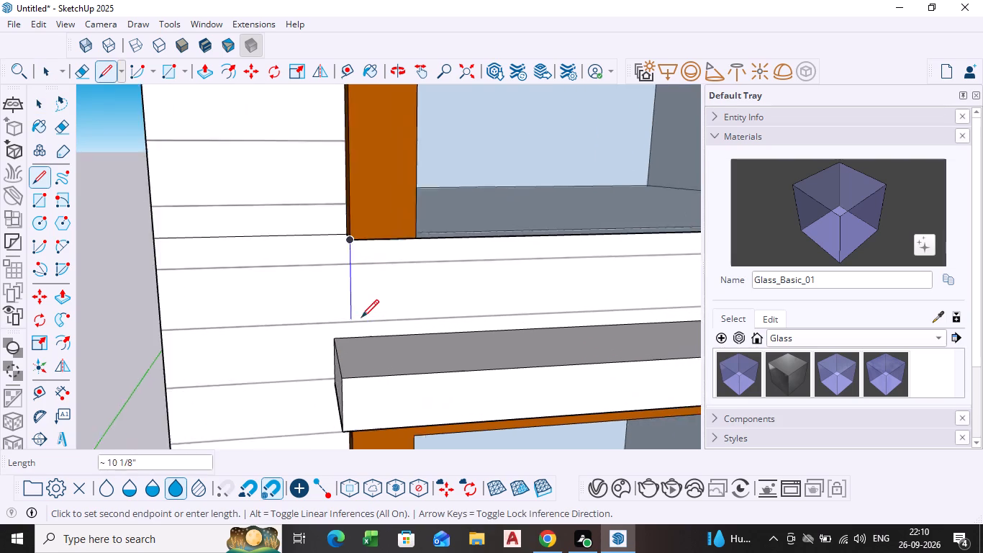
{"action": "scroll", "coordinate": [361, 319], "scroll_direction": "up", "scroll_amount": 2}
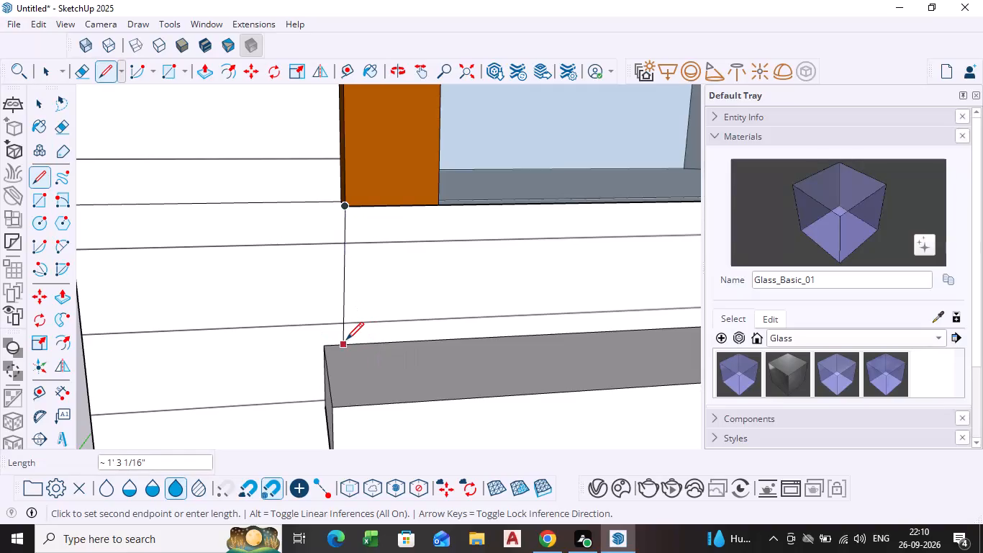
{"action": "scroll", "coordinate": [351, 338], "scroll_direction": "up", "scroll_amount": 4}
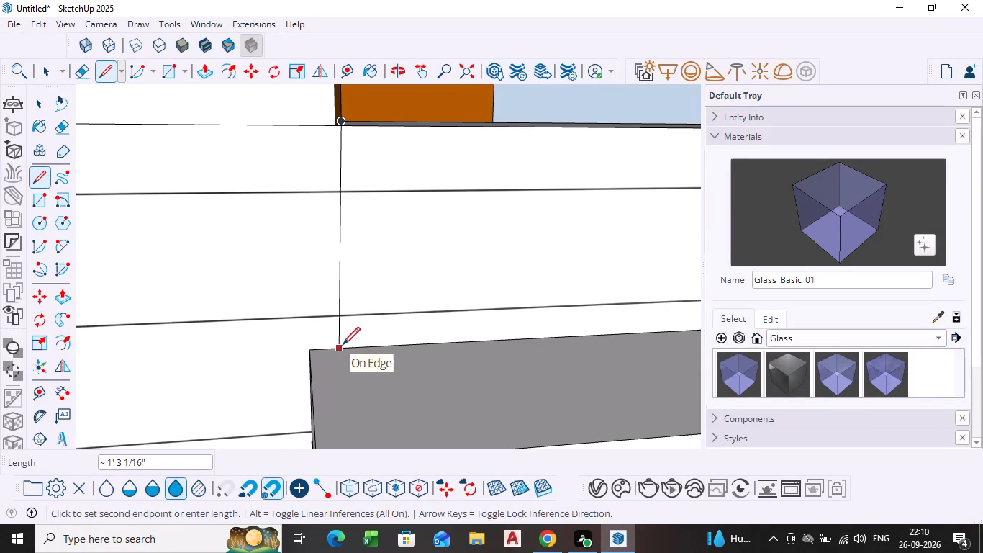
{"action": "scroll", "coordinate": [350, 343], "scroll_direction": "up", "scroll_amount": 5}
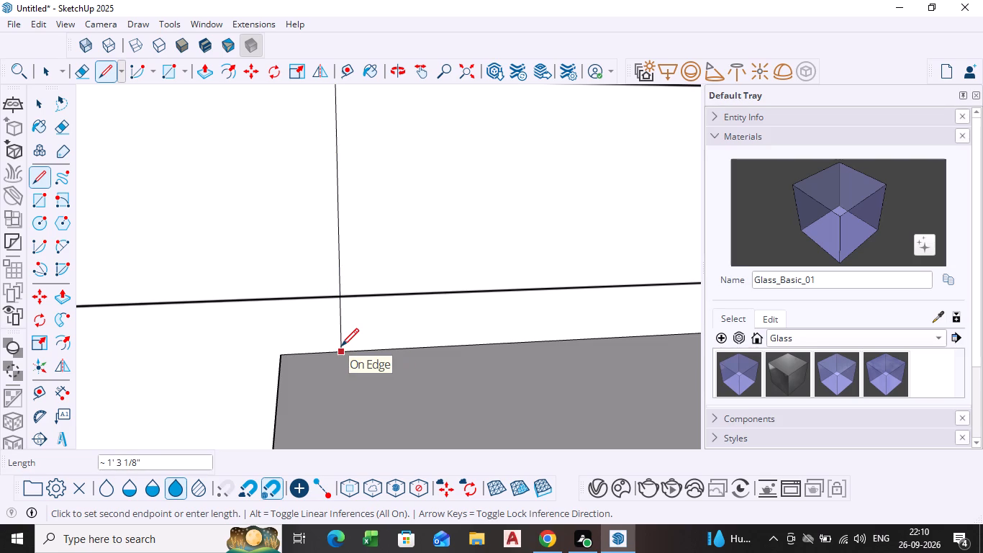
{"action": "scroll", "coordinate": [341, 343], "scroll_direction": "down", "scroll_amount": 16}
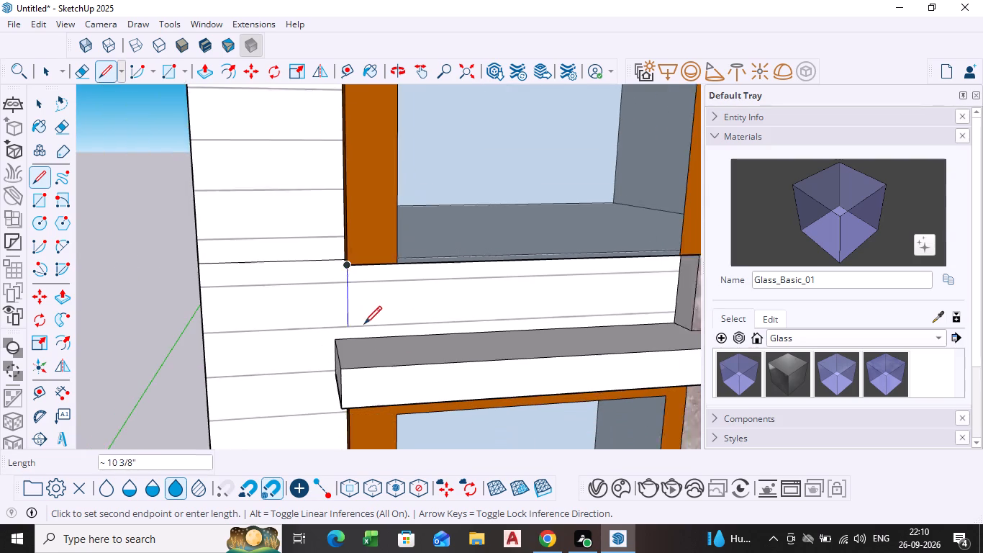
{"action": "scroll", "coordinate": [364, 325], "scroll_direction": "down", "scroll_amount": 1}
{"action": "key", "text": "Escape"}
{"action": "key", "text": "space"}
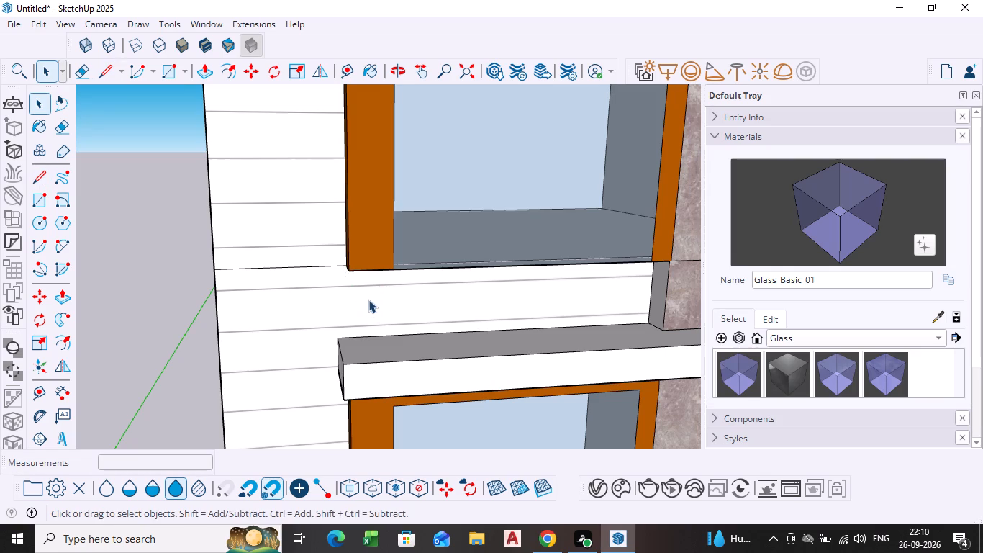
Draw a vertical line about 1' 2 1/4" long from the lower canopy's back corner on the plank wall up to the storey joint.
{"action": "scroll", "coordinate": [365, 290], "scroll_direction": "down", "scroll_amount": 4}
{"action": "middle_click_drag", "start_coordinate": [364, 290], "coordinate": [488, 320]}
{"action": "scroll", "coordinate": [488, 320], "scroll_direction": "up", "scroll_amount": 6}
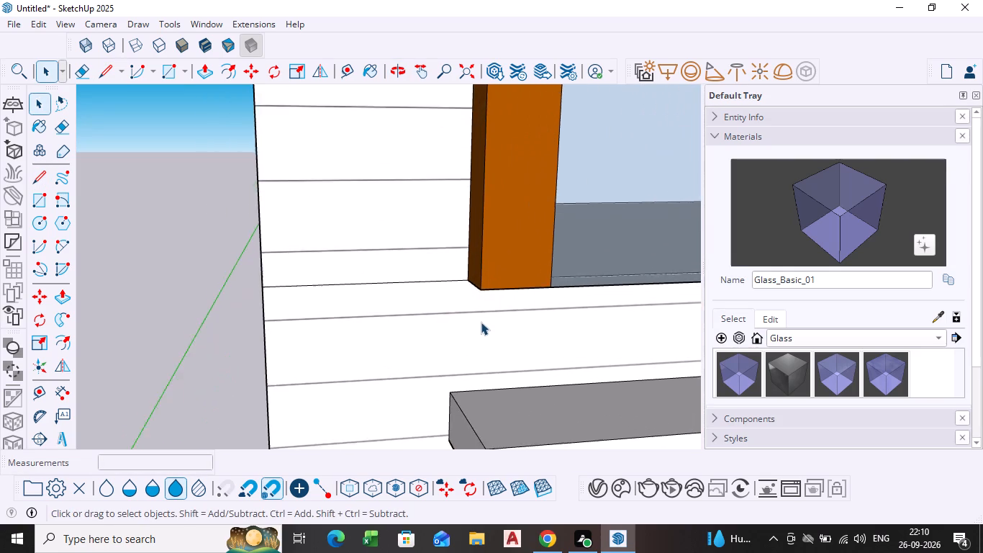
{"action": "scroll", "coordinate": [481, 322], "scroll_direction": "up", "scroll_amount": 6}
{"action": "key", "text": "l"}
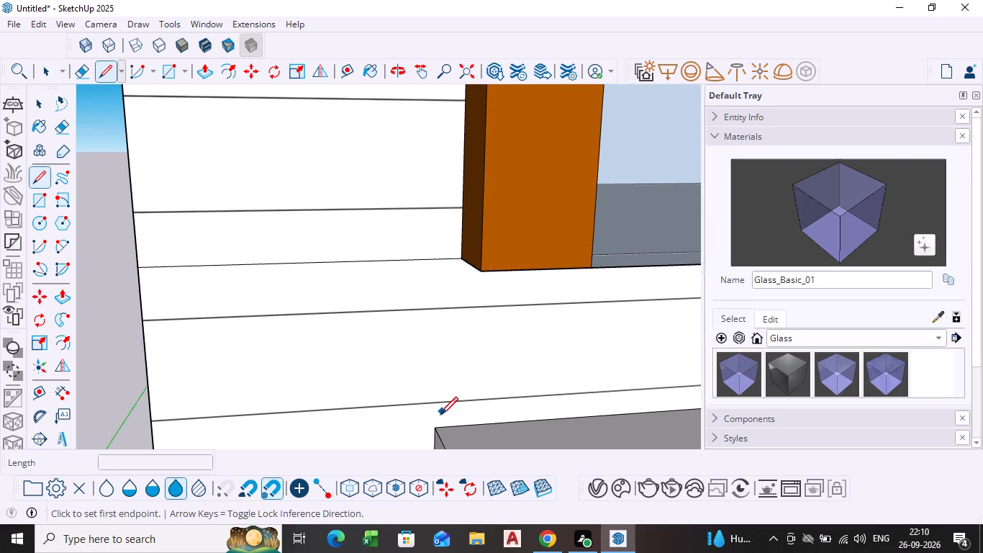
{"action": "left_click_drag", "start_coordinate": [439, 426], "coordinate": [439, 415]}
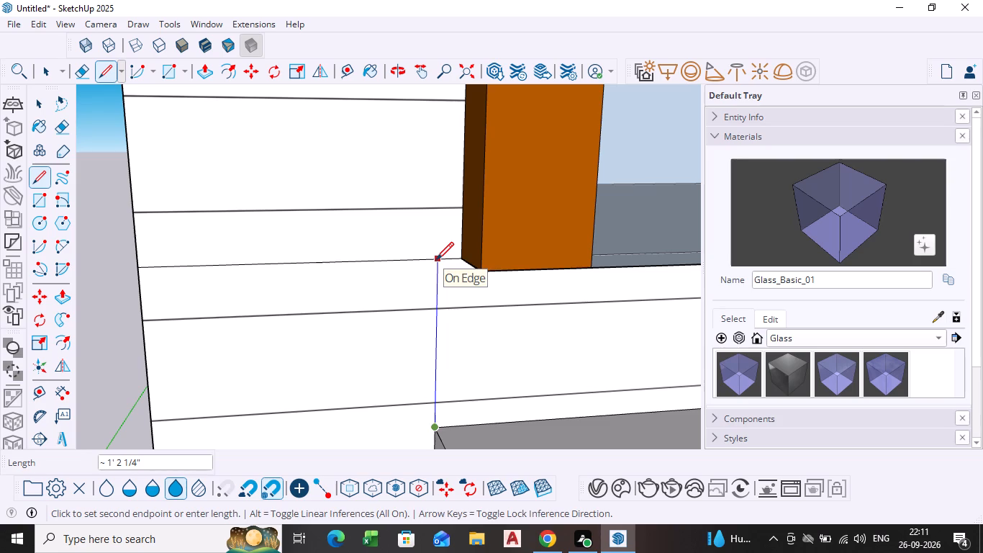
{"action": "left_click", "coordinate": [436, 261]}
{"action": "key", "text": "space"}
Paint the plank band between the lower canopy and the upper door with the solid colour C07_Caramel_Shine.
{"action": "scroll", "coordinate": [499, 331], "scroll_direction": "down", "scroll_amount": 10}
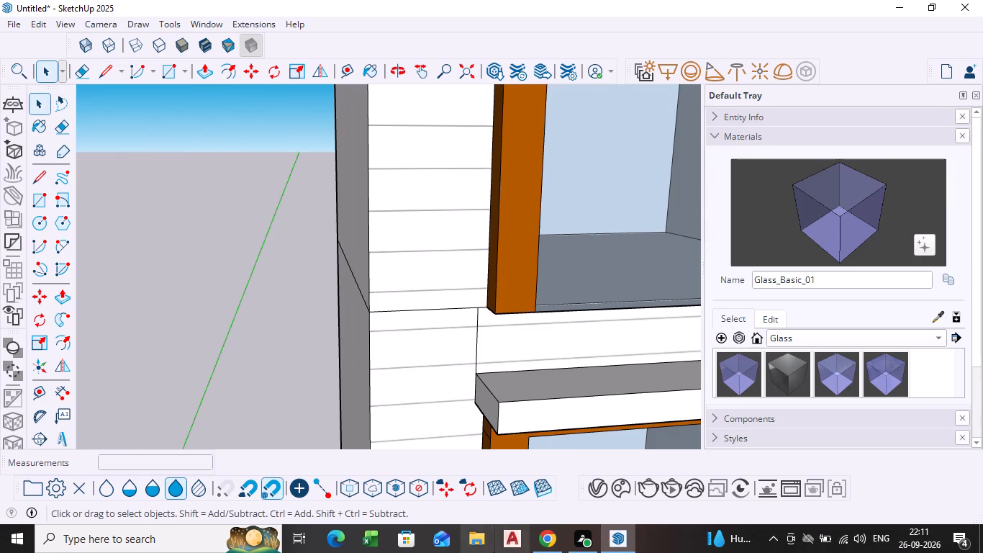
{"action": "middle_click_drag", "start_coordinate": [489, 552], "coordinate": [402, 483], "text": "shift"}
{"action": "scroll", "coordinate": [395, 486], "scroll_direction": "down", "scroll_amount": 1, "text": "shift"}
{"action": "middle_click_drag", "start_coordinate": [581, 361], "coordinate": [476, 295], "text": "shift"}
{"action": "scroll", "coordinate": [483, 278], "scroll_direction": "down", "scroll_amount": 2}
{"action": "left_click", "coordinate": [522, 273]}
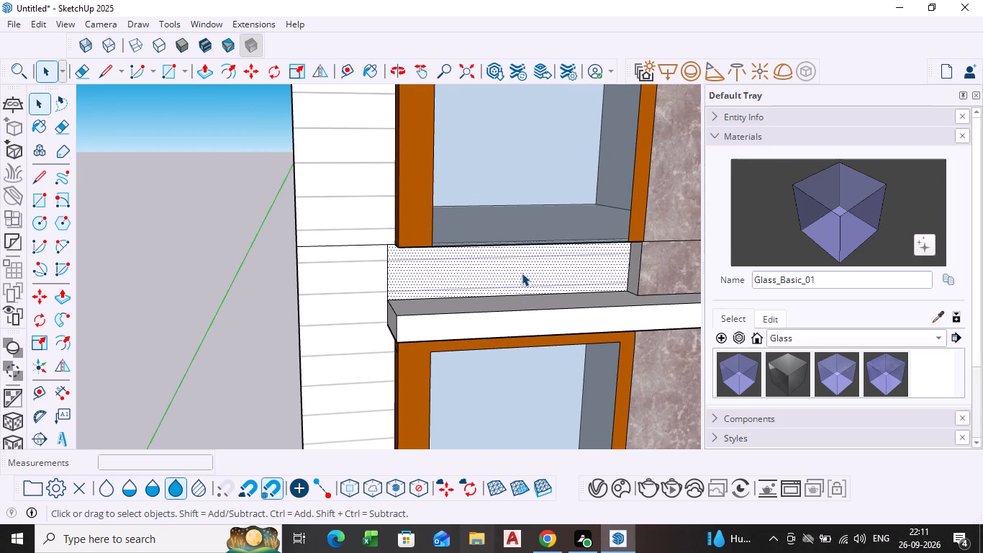
{"action": "left_click", "coordinate": [864, 341]}
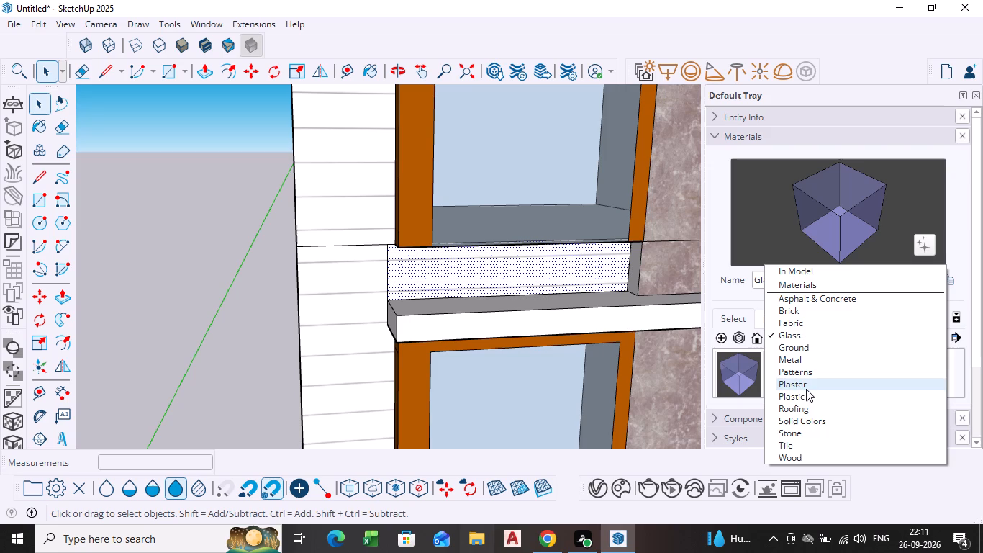
{"action": "left_click", "coordinate": [802, 415]}
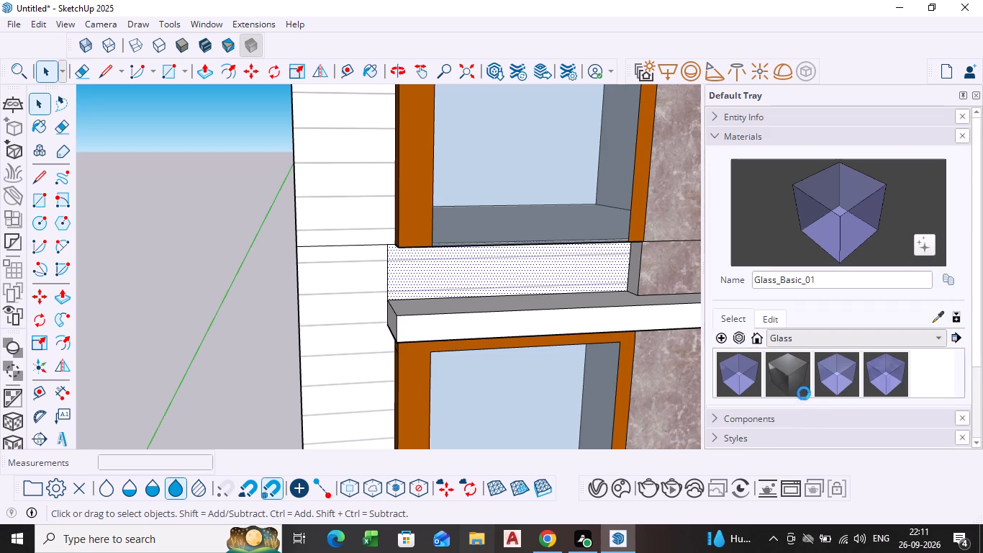
{"action": "scroll", "coordinate": [810, 381], "scroll_direction": "down", "scroll_amount": 1}
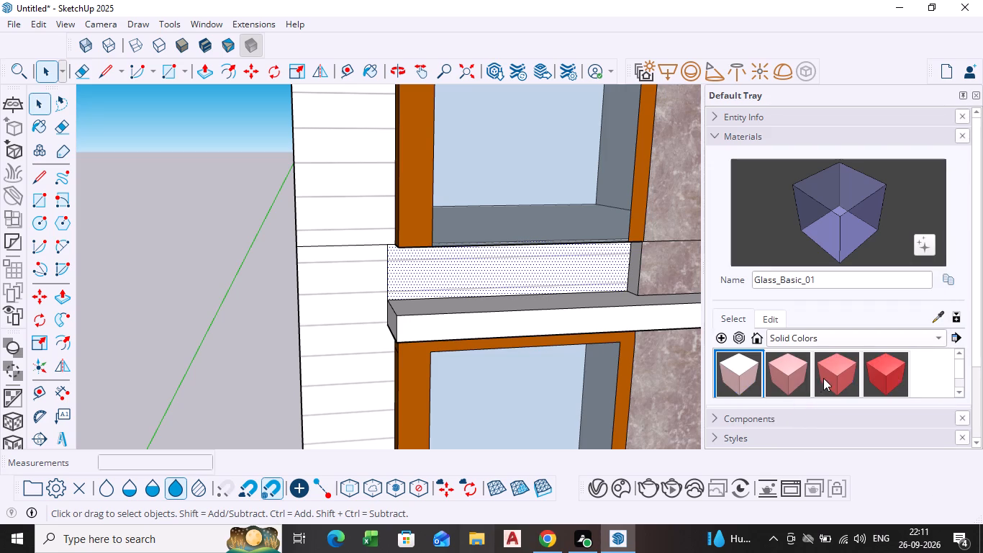
{"action": "scroll", "coordinate": [845, 374], "scroll_direction": "down", "scroll_amount": 5}
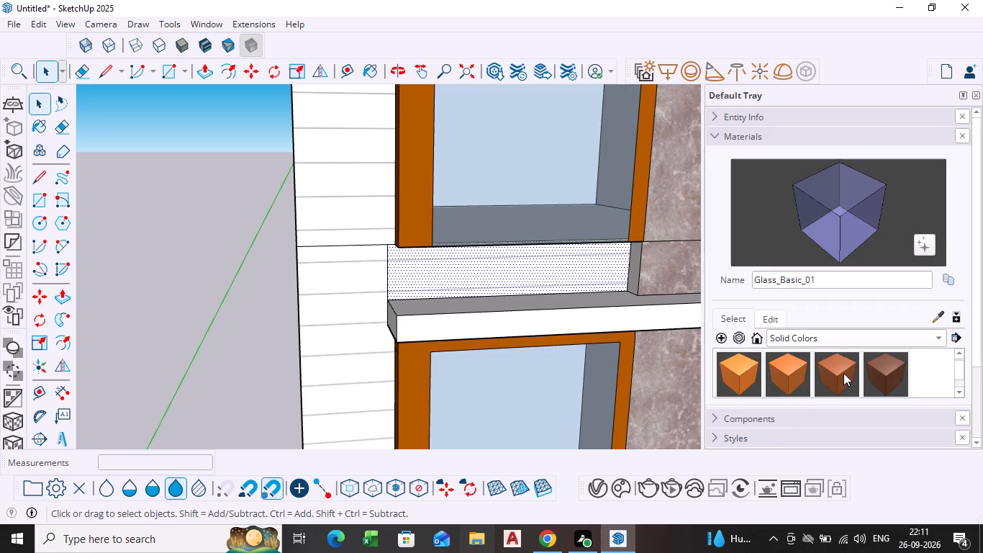
{"action": "left_click", "coordinate": [831, 370]}
{"action": "left_click", "coordinate": [541, 279]}
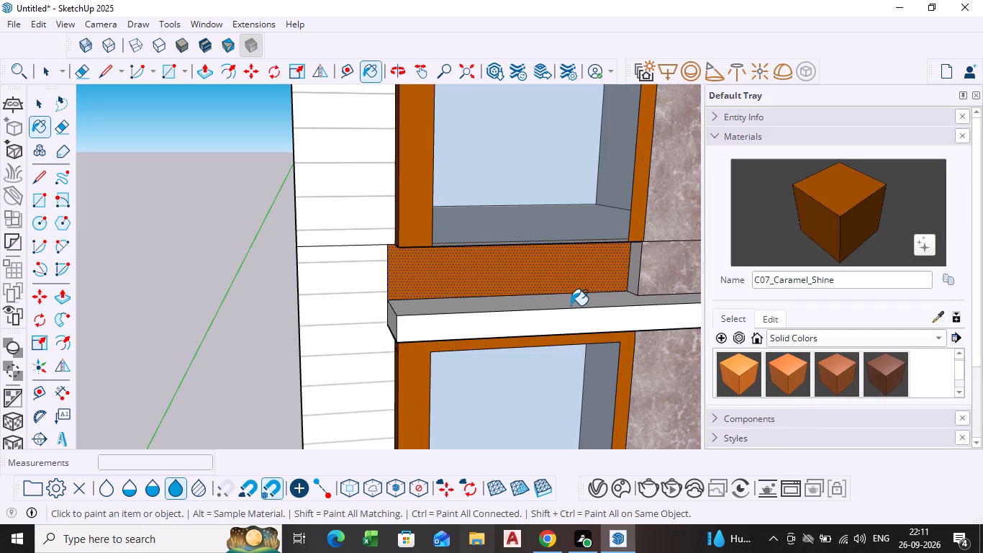
{"action": "middle_click_drag", "start_coordinate": [568, 308], "coordinate": [497, 277]}
{"action": "key", "text": "Escape"}
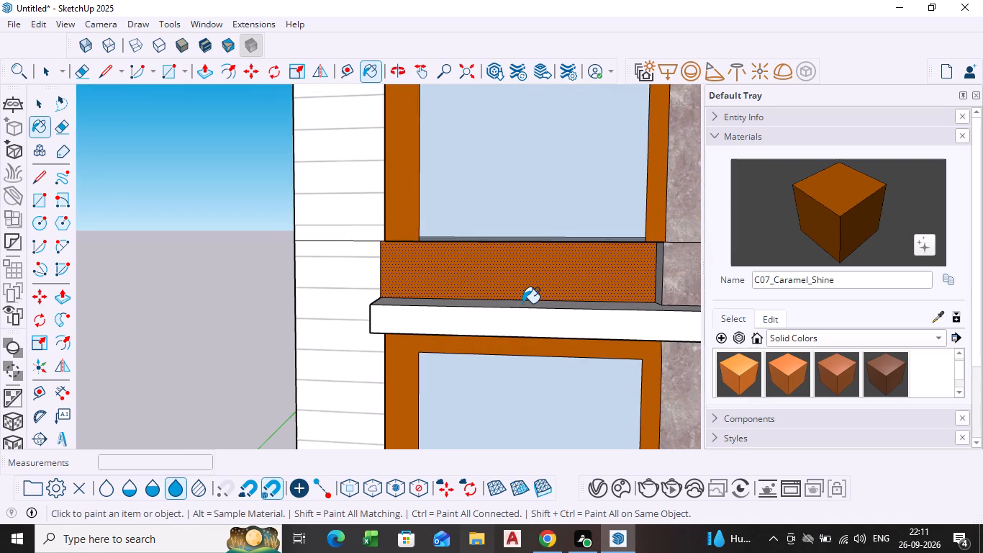
{"action": "key", "text": "space"}
Examine the caramel band and the plank wall beside the doors where the two storeys meet.
{"action": "left_click", "coordinate": [353, 309]}
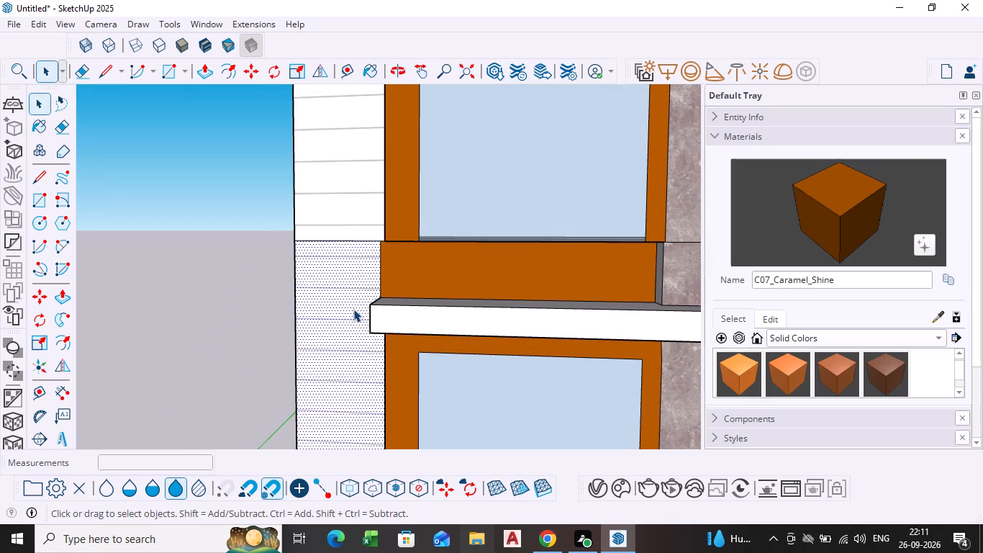
{"action": "scroll", "coordinate": [479, 342], "scroll_direction": "down", "scroll_amount": 4}
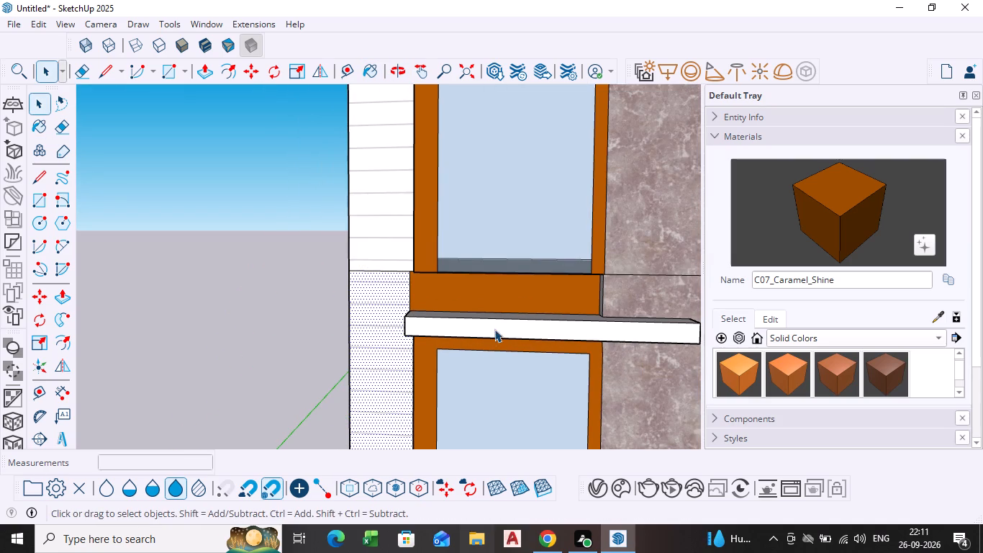
{"action": "scroll", "coordinate": [543, 343], "scroll_direction": "down", "scroll_amount": 9}
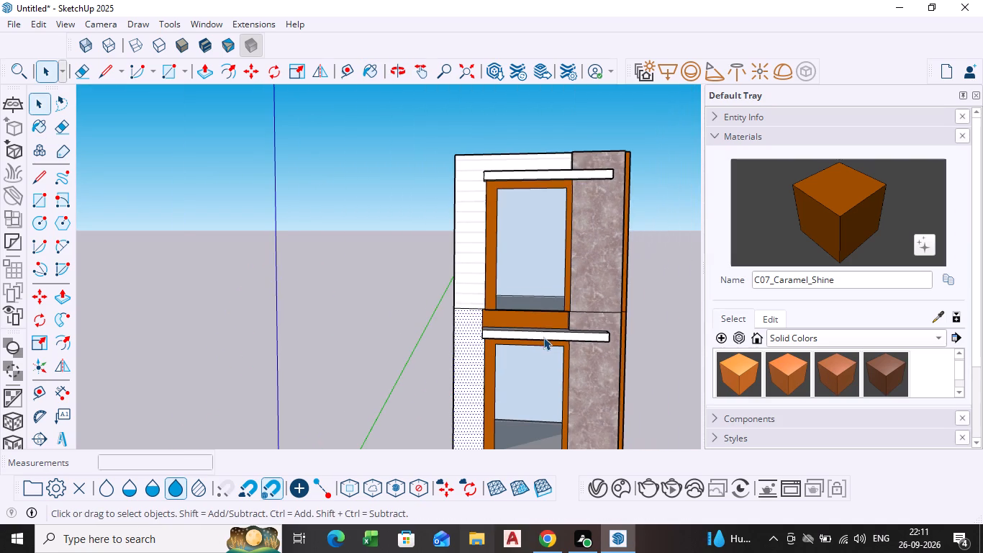
{"action": "scroll", "coordinate": [484, 316], "scroll_direction": "up", "scroll_amount": 7}
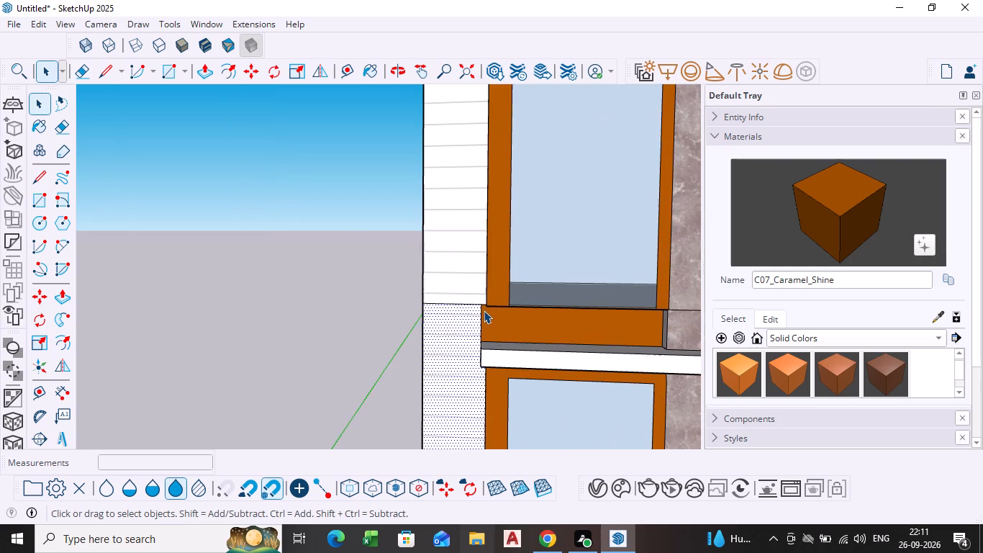
{"action": "middle_click_drag", "start_coordinate": [491, 315], "coordinate": [540, 323]}
{"action": "scroll", "coordinate": [497, 286], "scroll_direction": "up", "scroll_amount": 4}
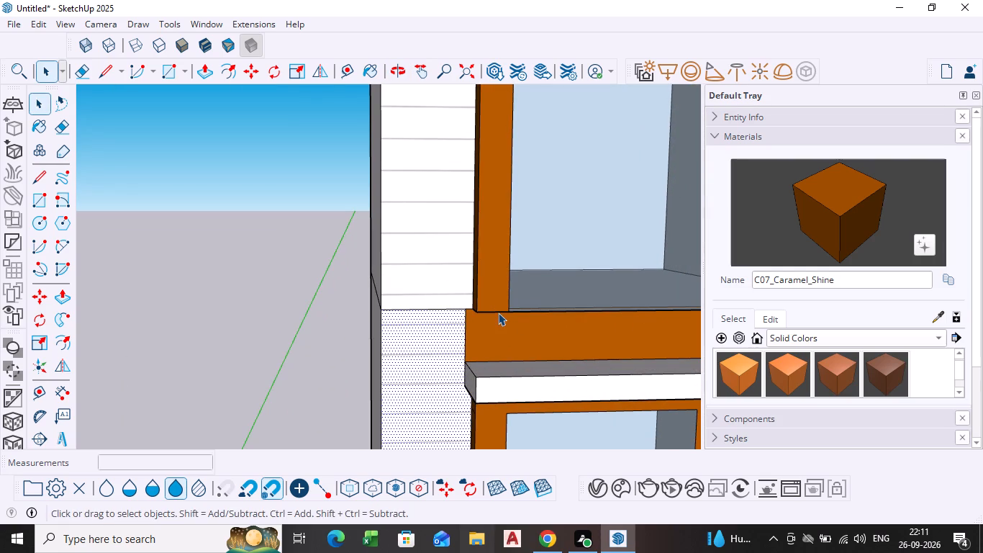
{"action": "scroll", "coordinate": [530, 332], "scroll_direction": "down", "scroll_amount": 5}
{"action": "middle_click_drag", "start_coordinate": [523, 335], "coordinate": [485, 328]}
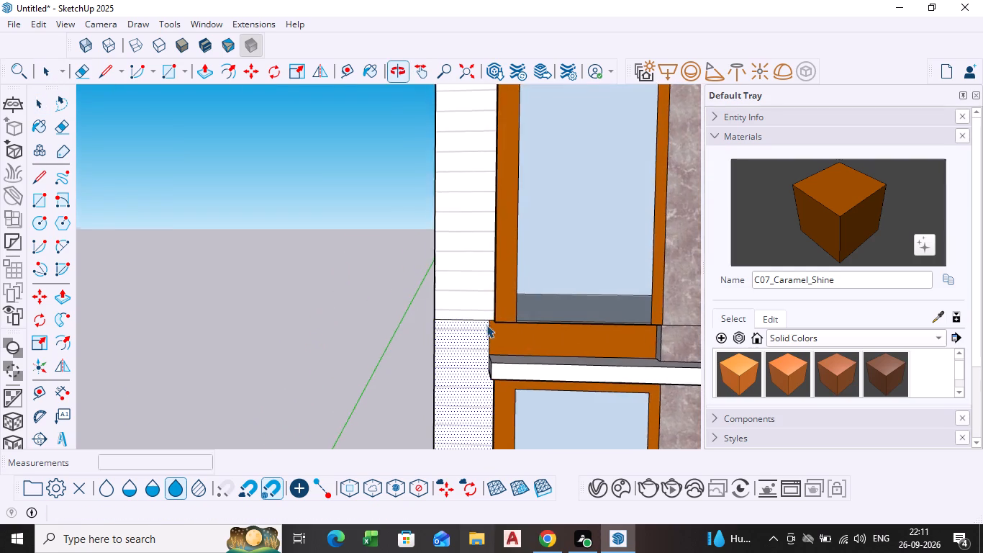
{"action": "scroll", "coordinate": [486, 315], "scroll_direction": "down", "scroll_amount": 4}
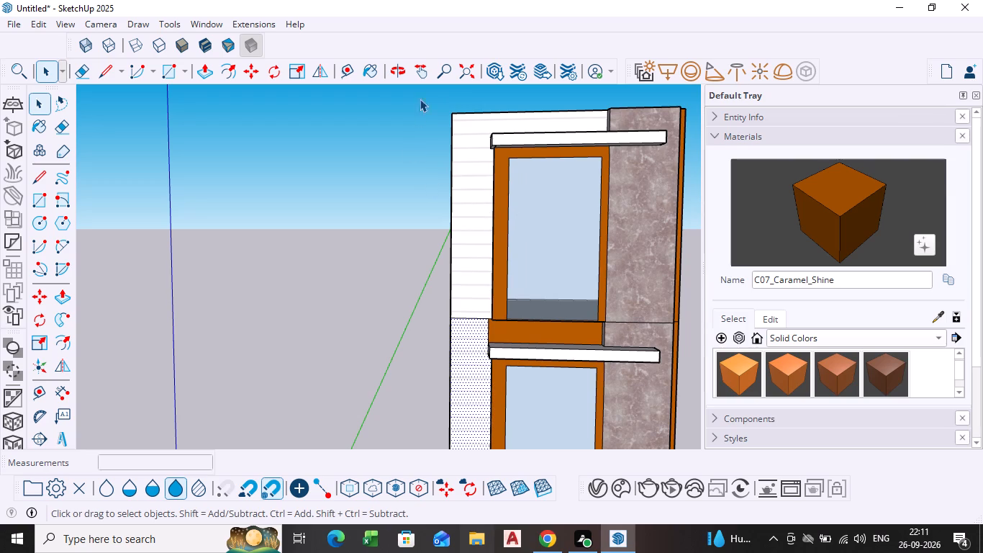
Draw a rectangle about 7 5/8" by 10' 6 1/2" on the plank wall, from the upper canopy's top back corner down to the lower canopy's underside.
{"action": "left_click", "coordinate": [166, 68]}
{"action": "scroll", "coordinate": [522, 161], "scroll_direction": "up", "scroll_amount": 2}
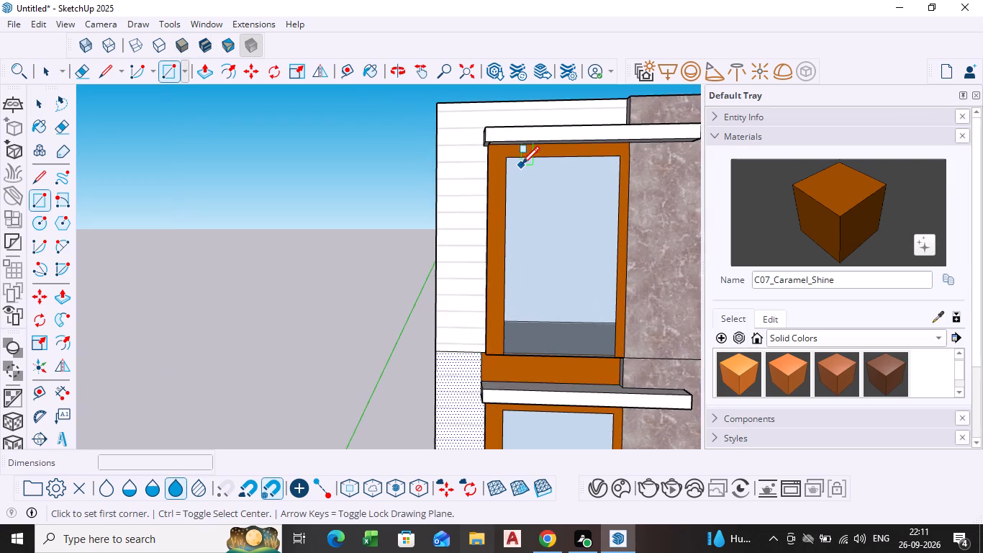
{"action": "middle_click_drag", "start_coordinate": [522, 167], "coordinate": [622, 168]}
{"action": "scroll", "coordinate": [472, 132], "scroll_direction": "up", "scroll_amount": 4}
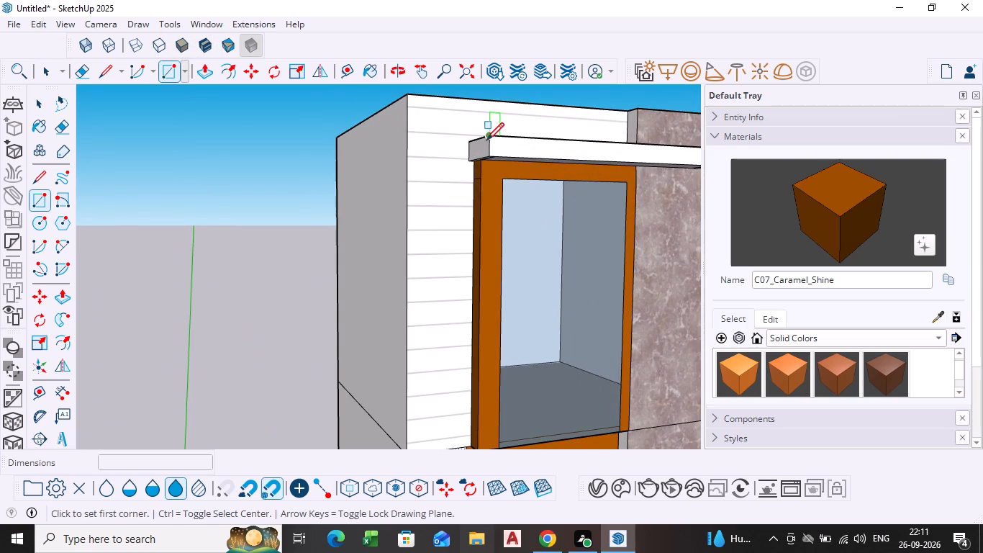
{"action": "left_click", "coordinate": [473, 144]}
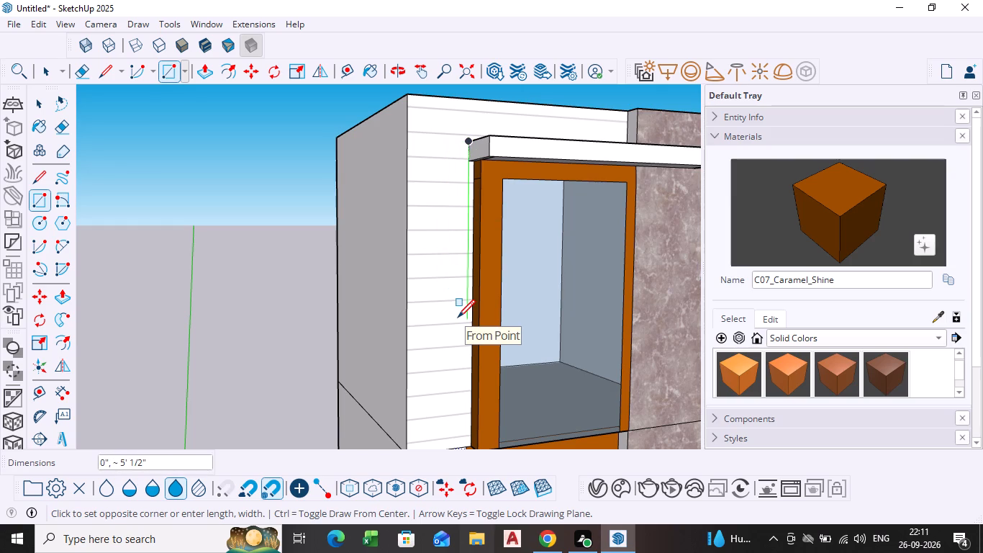
{"action": "middle_click_drag", "start_coordinate": [461, 318], "coordinate": [437, 171], "text": "shift"}
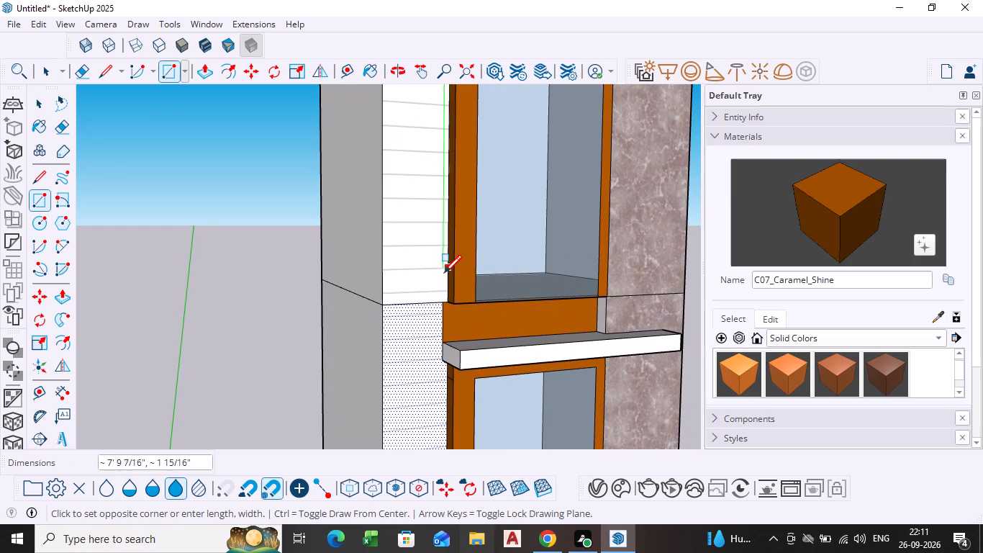
{"action": "left_click", "coordinate": [423, 369]}
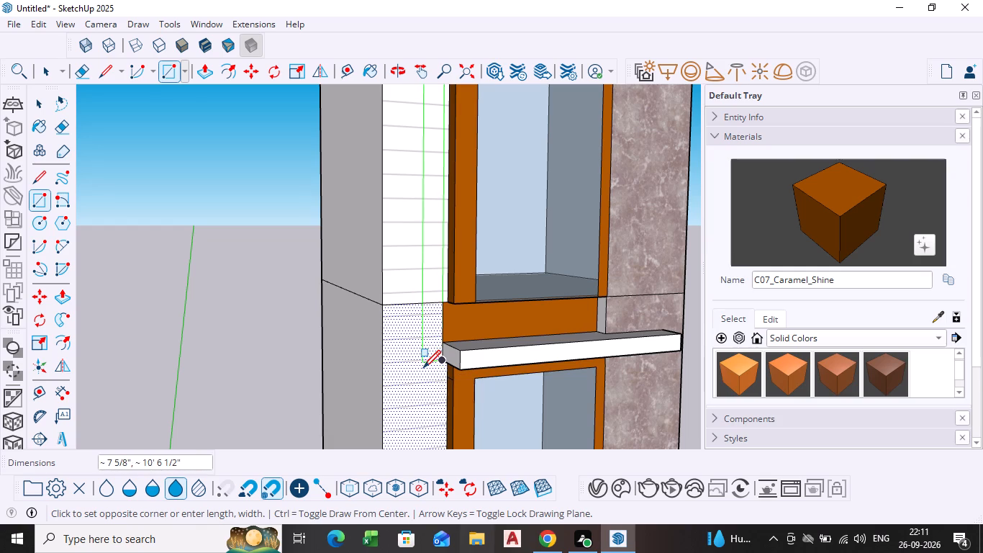
{"action": "key", "text": "space"}
Pull the upper-storey part of the narrow plank strip beside the door outward about 1' 1 1/4".
{"action": "scroll", "coordinate": [526, 356], "scroll_direction": "down", "scroll_amount": 3}
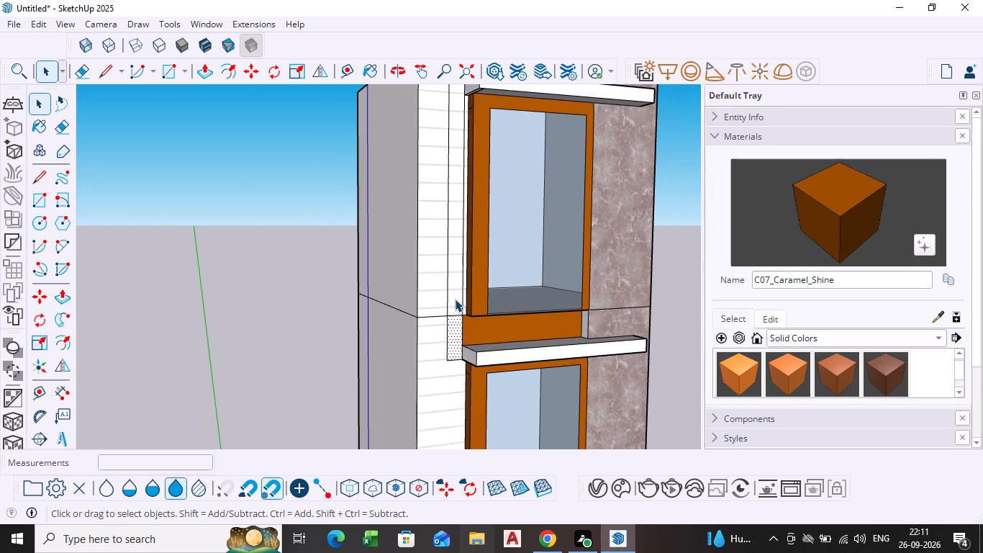
{"action": "left_click", "coordinate": [455, 299]}
{"action": "key", "text": "p"}
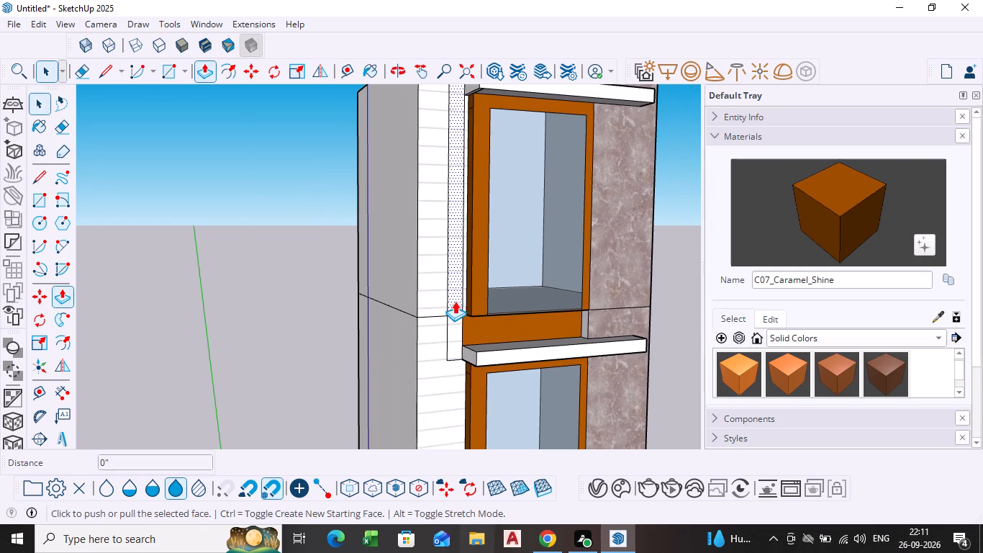
{"action": "left_click", "coordinate": [455, 301]}
{"action": "left_click", "coordinate": [466, 310]}
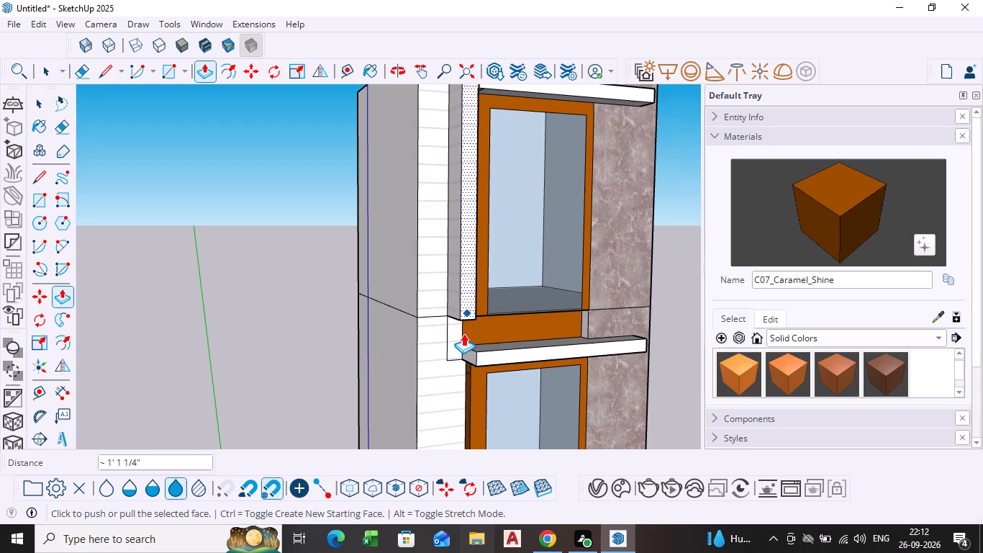
{"action": "scroll", "coordinate": [459, 329], "scroll_direction": "up", "scroll_amount": 8}
{"action": "key", "text": "space"}
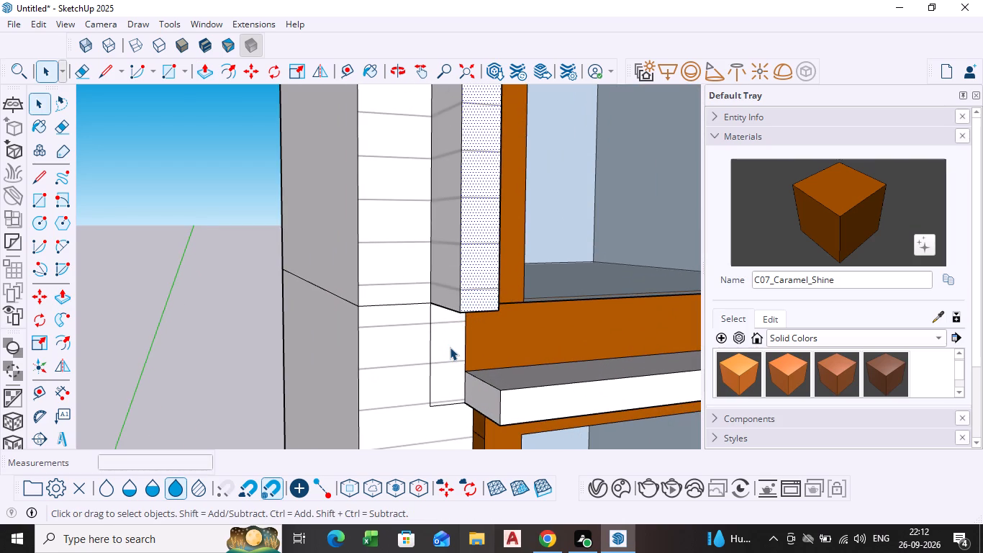
Pull the strip's short part below the storey joint outward, flush with the front of the upper part.
{"action": "left_click", "coordinate": [450, 347]}
{"action": "key", "text": "p"}
{"action": "left_click", "coordinate": [450, 347]}
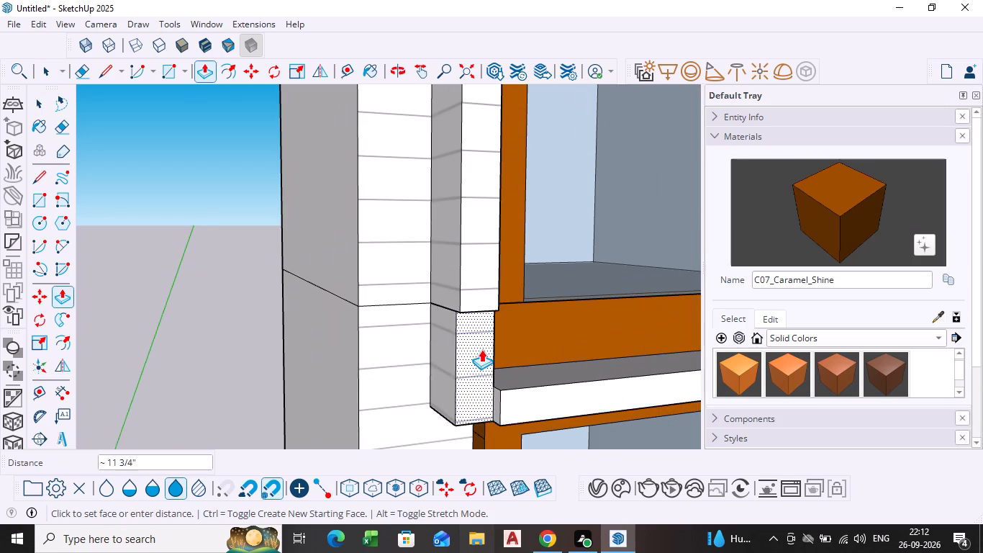
{"action": "left_click", "coordinate": [486, 303]}
{"action": "key", "text": "space"}
Pull the strip's lower part out about 1 1/16" more, flush with the lower canopy's front face.
{"action": "scroll", "coordinate": [517, 354], "scroll_direction": "down", "scroll_amount": 7}
{"action": "middle_click_drag", "start_coordinate": [515, 356], "coordinate": [508, 356]}
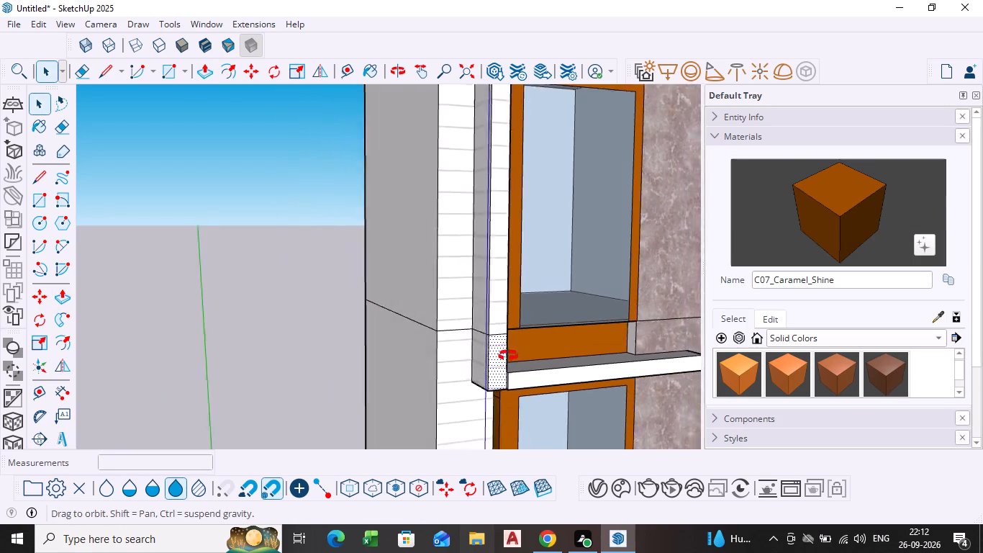
{"action": "middle_click_drag", "start_coordinate": [508, 356], "coordinate": [433, 334]}
{"action": "scroll", "coordinate": [504, 368], "scroll_direction": "up", "scroll_amount": 5}
{"action": "middle_click_drag", "start_coordinate": [485, 396], "coordinate": [450, 393]}
{"action": "scroll", "coordinate": [494, 409], "scroll_direction": "up", "scroll_amount": 2}
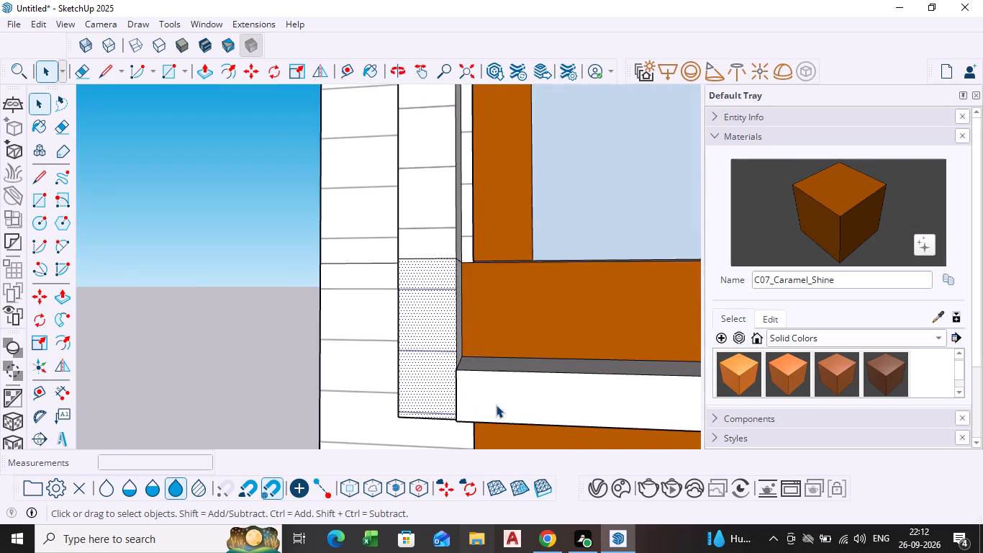
{"action": "scroll", "coordinate": [496, 405], "scroll_direction": "up", "scroll_amount": 3}
{"action": "middle_click_drag", "start_coordinate": [485, 403], "coordinate": [441, 423]}
{"action": "scroll", "coordinate": [436, 408], "scroll_direction": "up", "scroll_amount": 5}
{"action": "left_click", "coordinate": [409, 400]}
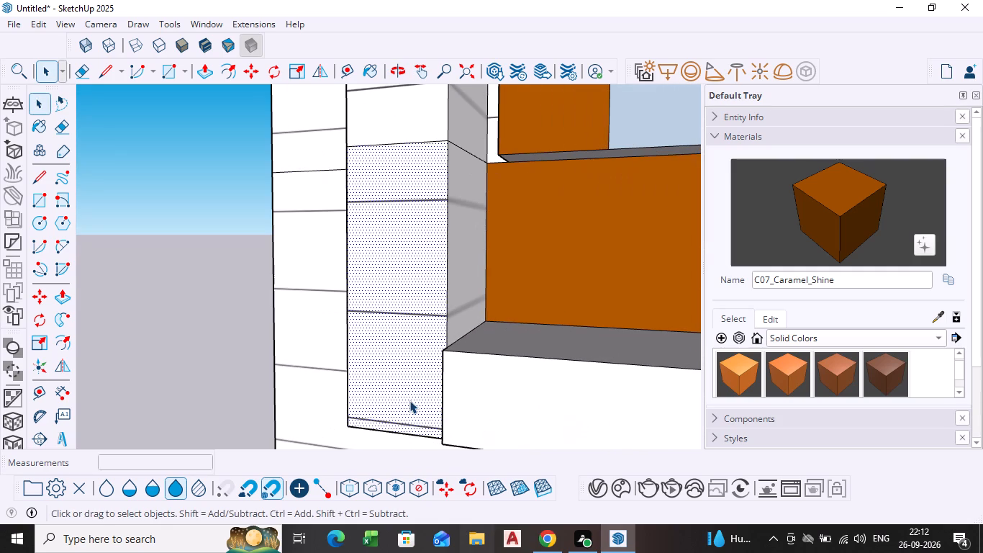
{"action": "key", "text": "p"}
{"action": "left_click", "coordinate": [409, 397]}
{"action": "left_click", "coordinate": [479, 411]}
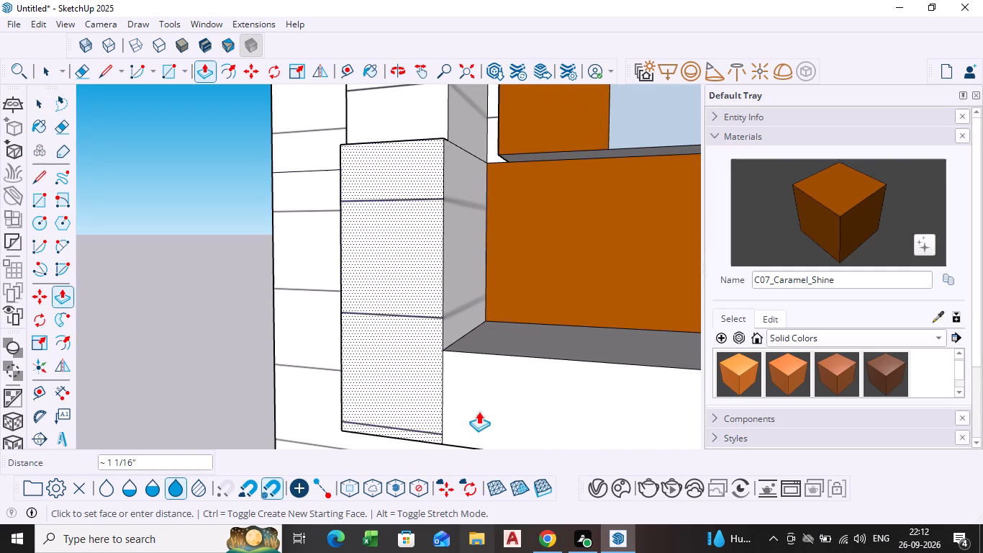
Pull the strip's upper-storey part out about 1 1/16" more, flush with its lower part.
{"action": "scroll", "coordinate": [440, 179], "scroll_direction": "down", "scroll_amount": 2}
{"action": "middle_click_drag", "start_coordinate": [440, 180], "coordinate": [463, 356], "text": "shift"}
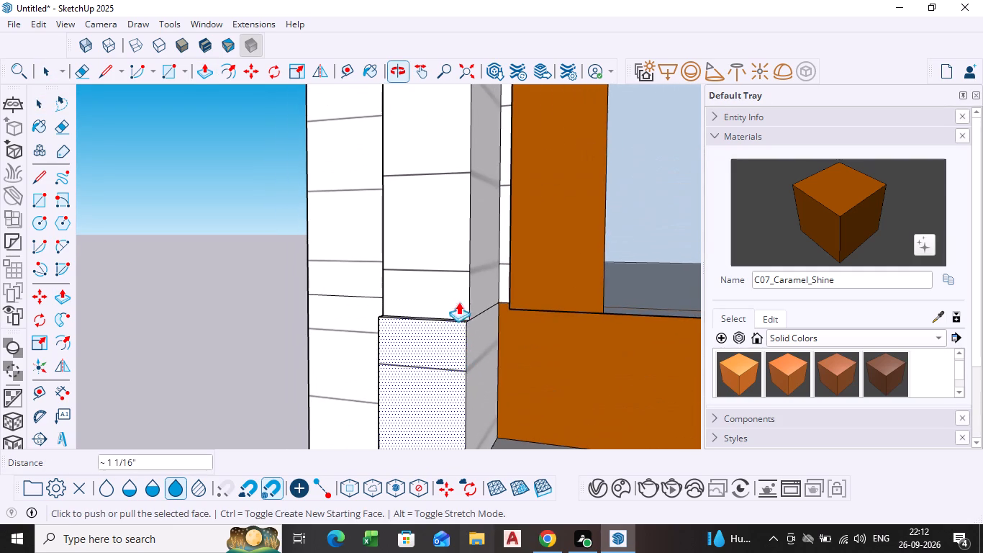
{"action": "left_click", "coordinate": [451, 279]}
{"action": "key", "text": "Escape"}
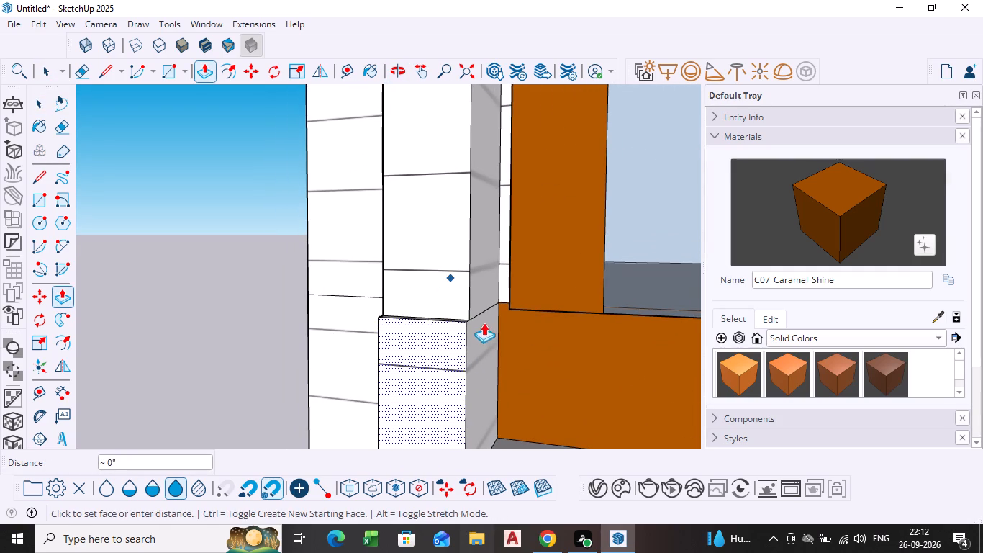
{"action": "key", "text": "space"}
{"action": "left_click", "coordinate": [437, 295]}
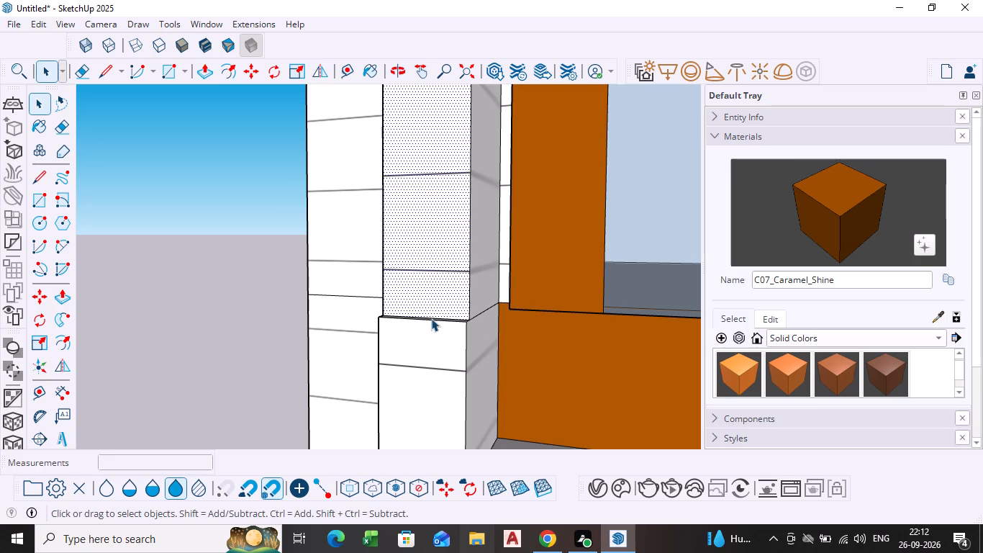
{"action": "key", "text": "p"}
{"action": "left_click", "coordinate": [430, 291]}
{"action": "left_click", "coordinate": [433, 356]}
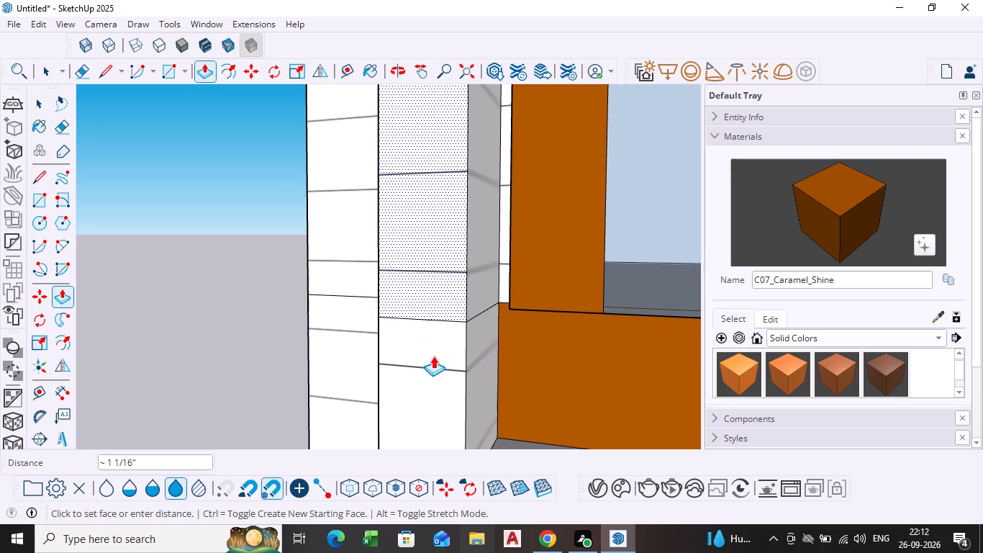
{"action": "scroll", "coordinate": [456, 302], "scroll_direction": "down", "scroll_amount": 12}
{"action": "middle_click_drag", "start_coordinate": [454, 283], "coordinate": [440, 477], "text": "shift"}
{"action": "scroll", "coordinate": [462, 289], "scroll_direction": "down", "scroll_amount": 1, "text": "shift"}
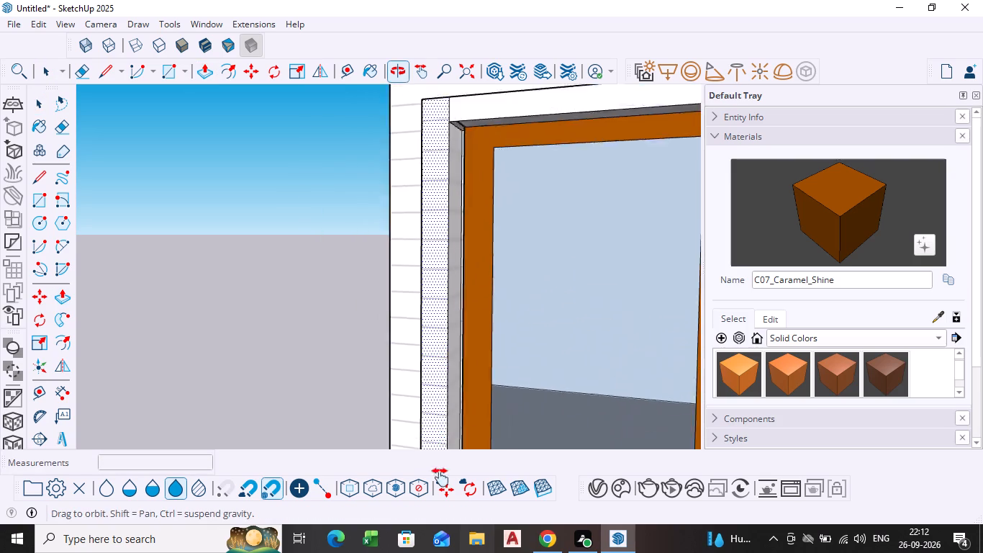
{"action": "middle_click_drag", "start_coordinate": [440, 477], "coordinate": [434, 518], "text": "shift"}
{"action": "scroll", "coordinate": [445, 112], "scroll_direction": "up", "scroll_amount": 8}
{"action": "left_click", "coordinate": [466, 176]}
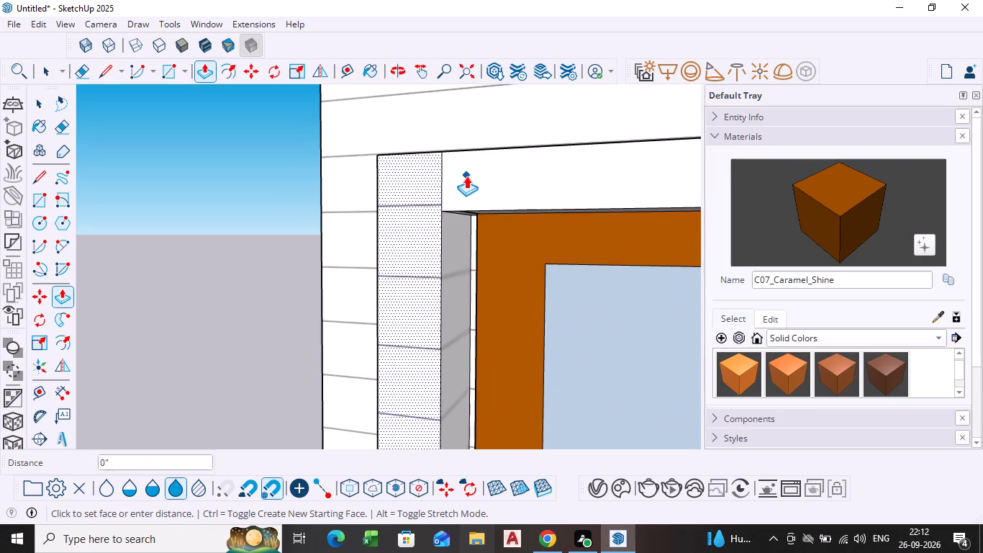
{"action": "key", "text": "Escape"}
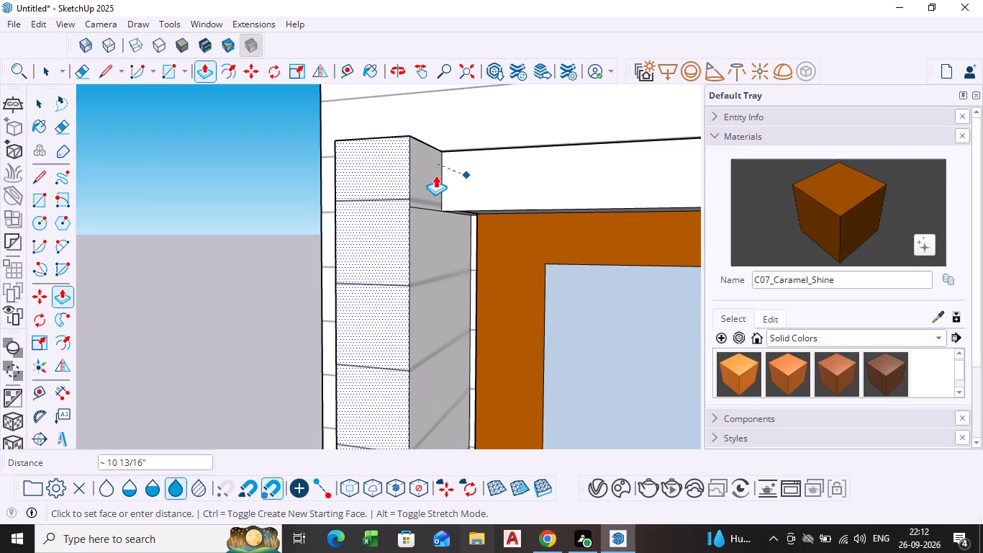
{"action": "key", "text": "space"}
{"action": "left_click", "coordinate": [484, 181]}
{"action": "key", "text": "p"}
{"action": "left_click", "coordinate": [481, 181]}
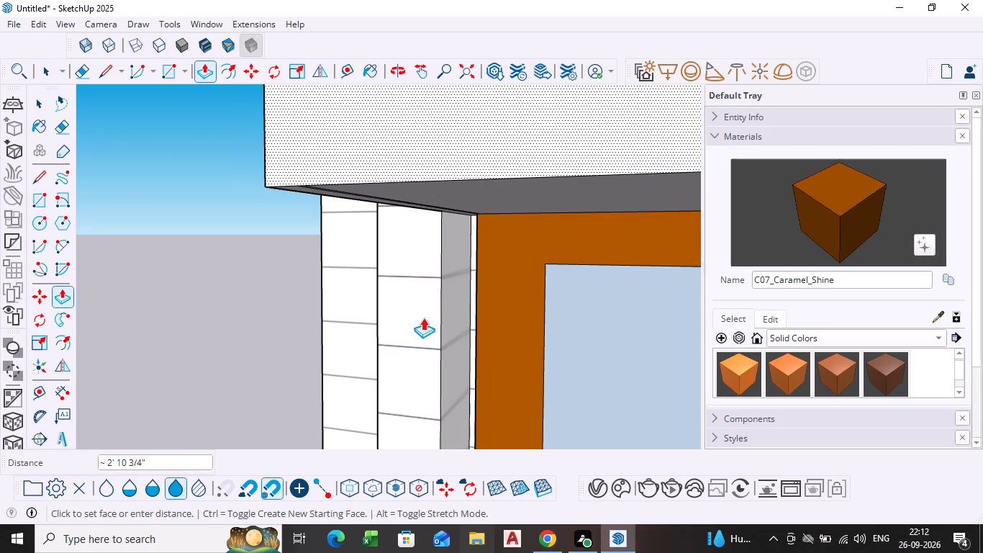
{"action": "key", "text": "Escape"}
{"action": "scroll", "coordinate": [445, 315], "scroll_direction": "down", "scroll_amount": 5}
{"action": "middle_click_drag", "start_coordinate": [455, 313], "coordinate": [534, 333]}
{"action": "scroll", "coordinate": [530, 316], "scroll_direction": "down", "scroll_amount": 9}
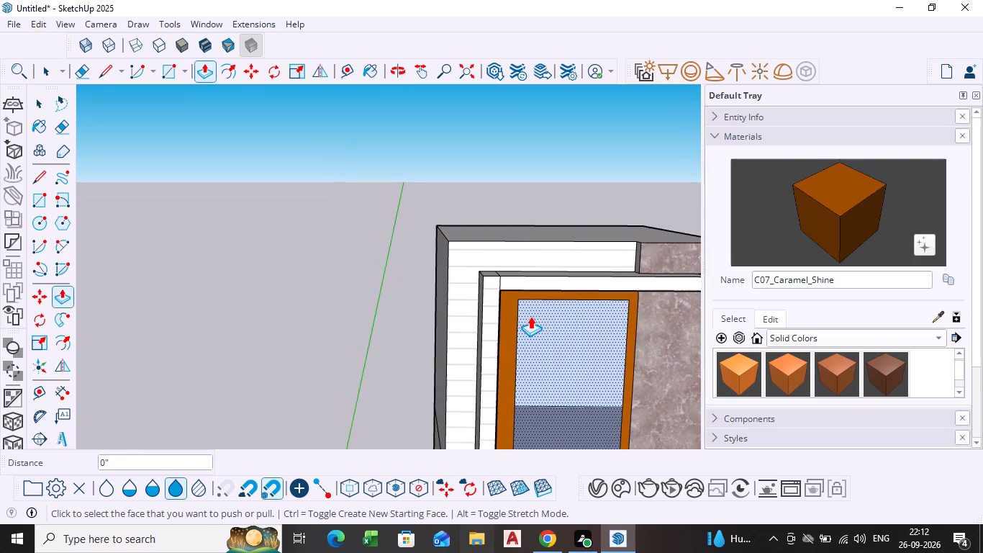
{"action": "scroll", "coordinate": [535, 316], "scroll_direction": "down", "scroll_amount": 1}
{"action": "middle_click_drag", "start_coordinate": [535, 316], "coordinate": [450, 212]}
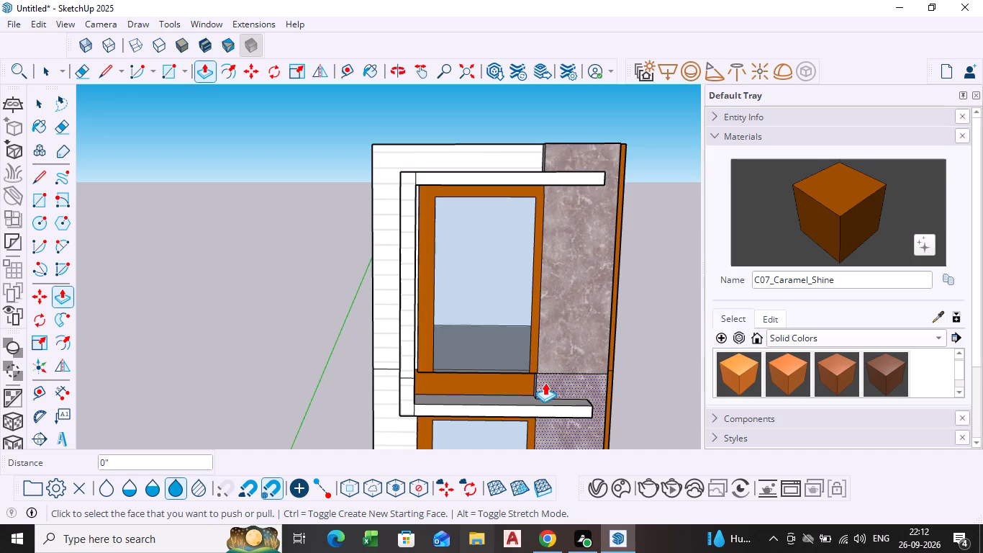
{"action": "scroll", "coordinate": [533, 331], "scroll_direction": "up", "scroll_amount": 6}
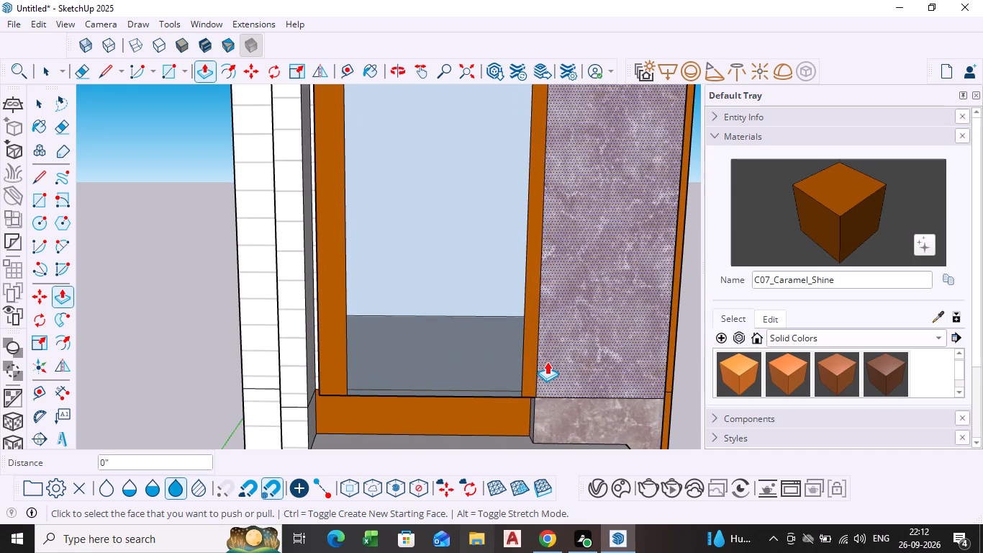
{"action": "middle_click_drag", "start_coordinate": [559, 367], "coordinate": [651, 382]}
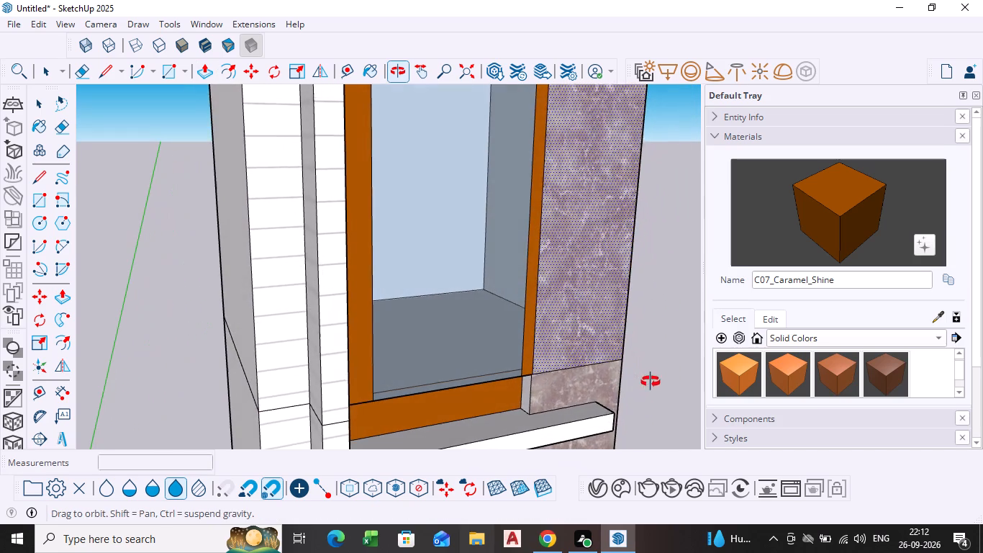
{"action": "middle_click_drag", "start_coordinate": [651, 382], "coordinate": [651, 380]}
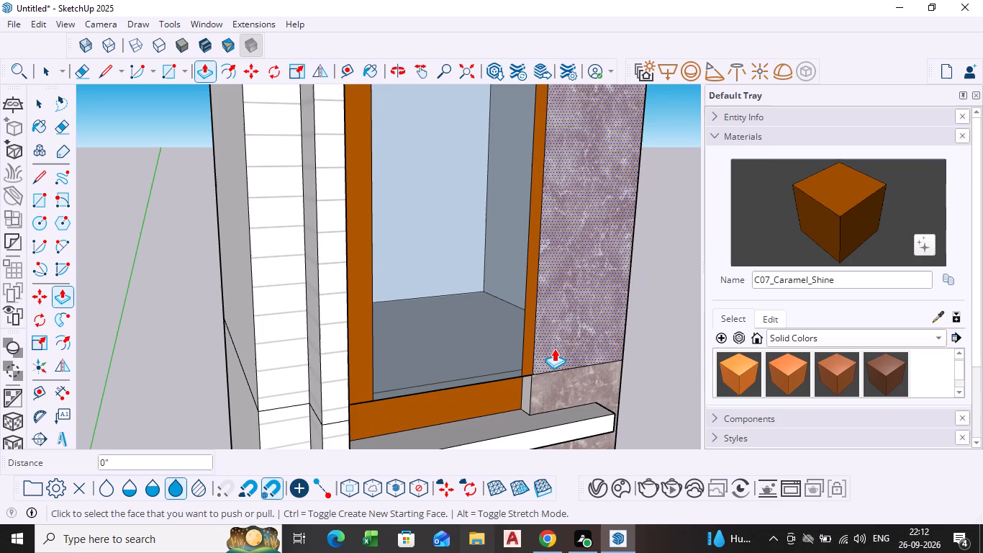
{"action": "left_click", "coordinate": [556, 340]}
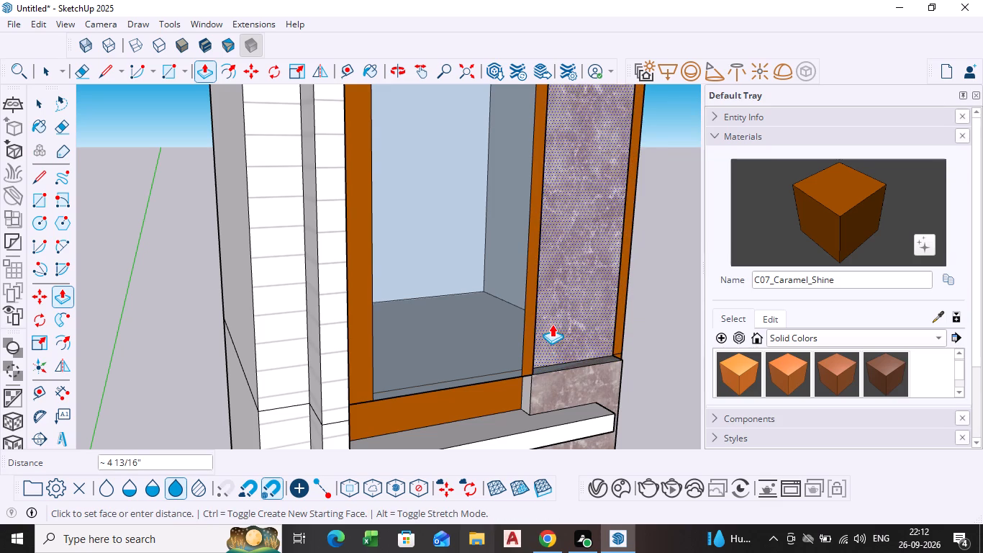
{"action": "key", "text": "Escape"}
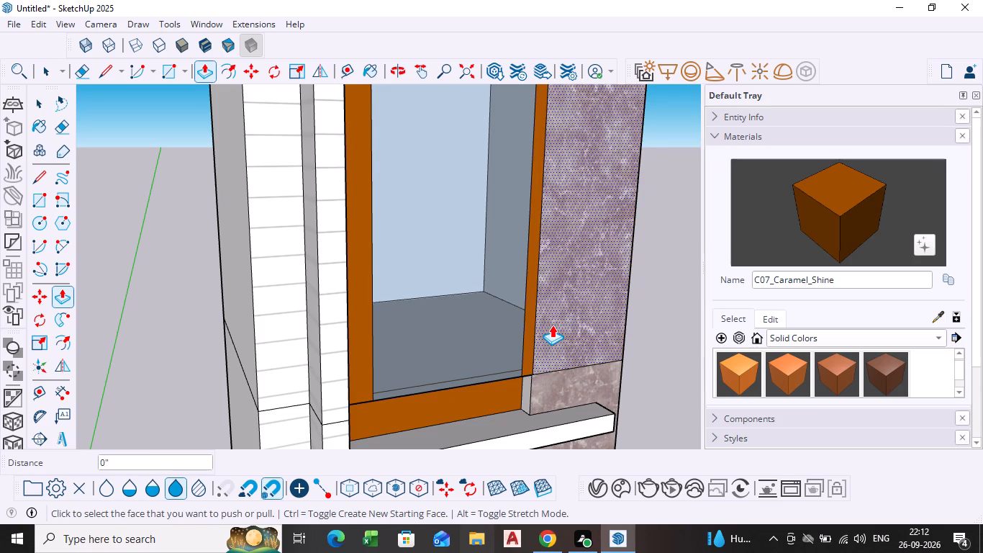
Pull the upper-storey window's caramel frame outward about 5 1/16", flush with the caramel band below it.
{"action": "scroll", "coordinate": [552, 325], "scroll_direction": "down", "scroll_amount": 1}
{"action": "middle_click_drag", "start_coordinate": [552, 327], "coordinate": [530, 337]}
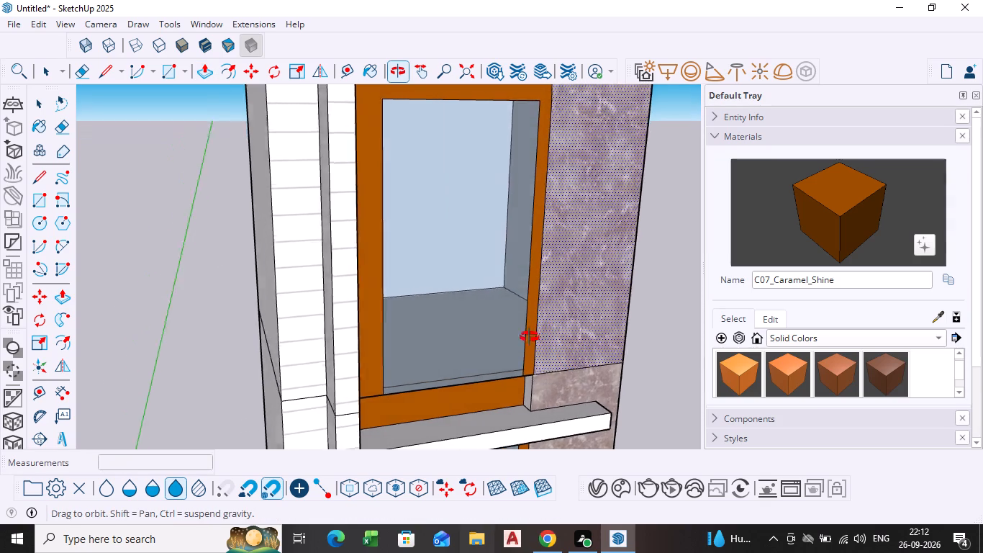
{"action": "middle_click_drag", "start_coordinate": [530, 337], "coordinate": [504, 338]}
{"action": "left_click", "coordinate": [527, 310]}
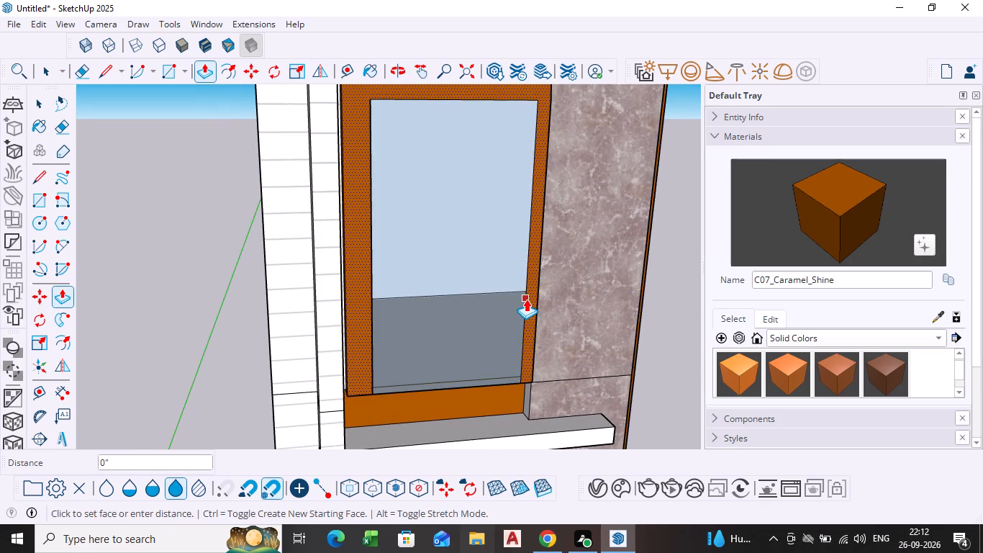
{"action": "left_click", "coordinate": [518, 292]}
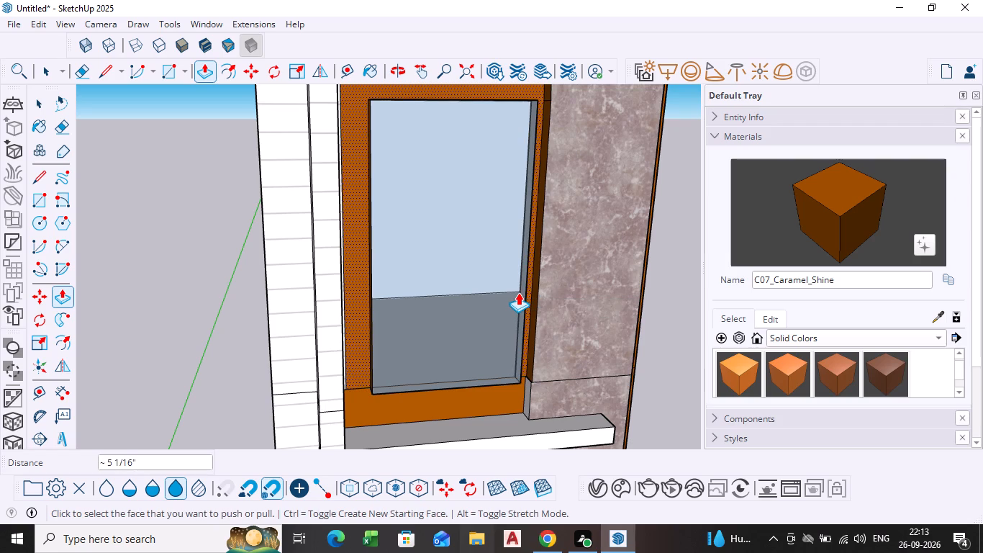
Paint the narrow white strip between the projecting fin and the upper window frame with C07_Caramel_Shine.
{"action": "scroll", "coordinate": [562, 336], "scroll_direction": "down", "scroll_amount": 3}
{"action": "middle_click_drag", "start_coordinate": [546, 341], "coordinate": [444, 337]}
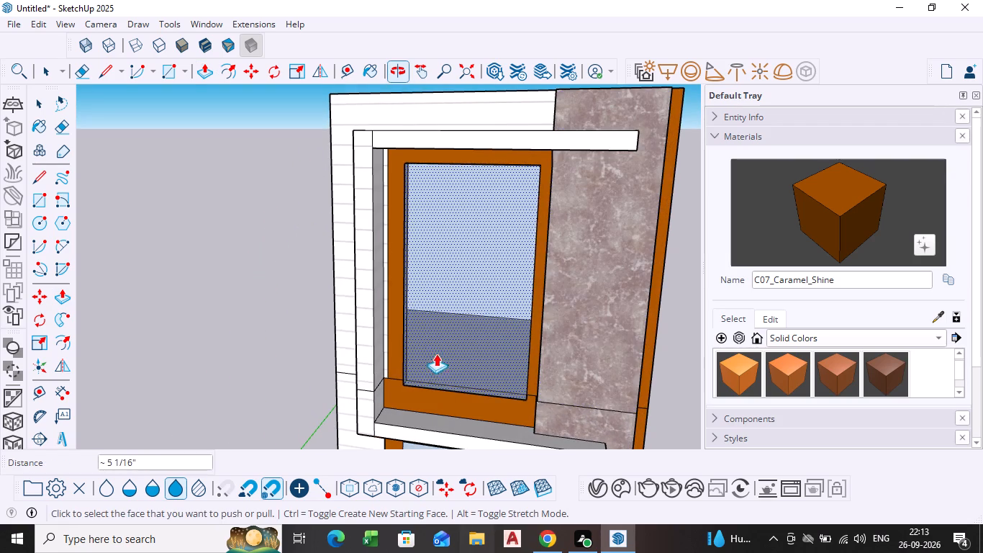
{"action": "scroll", "coordinate": [432, 375], "scroll_direction": "down", "scroll_amount": 3}
{"action": "middle_click_drag", "start_coordinate": [440, 376], "coordinate": [445, 372]}
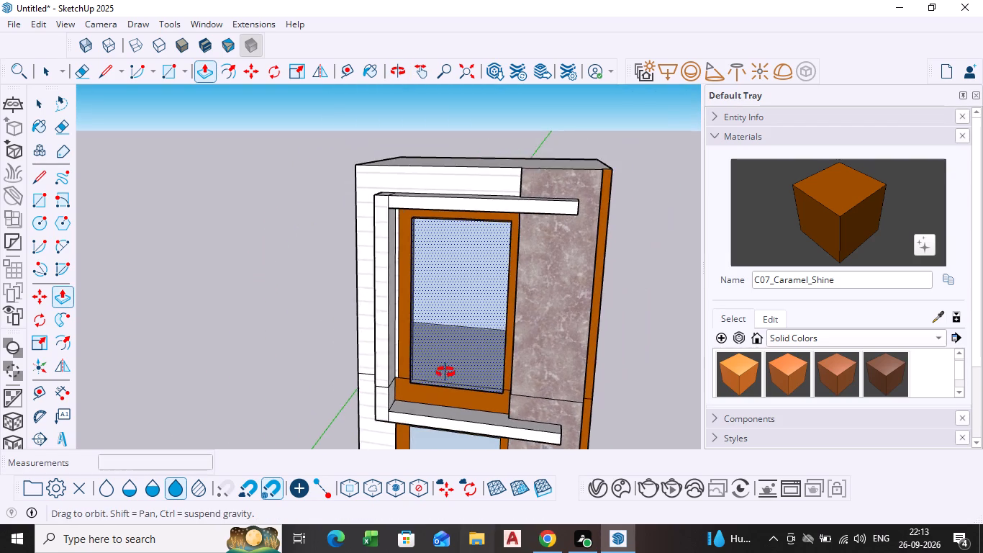
{"action": "middle_click_drag", "start_coordinate": [445, 372], "coordinate": [468, 344]}
{"action": "scroll", "coordinate": [432, 331], "scroll_direction": "up", "scroll_amount": 3}
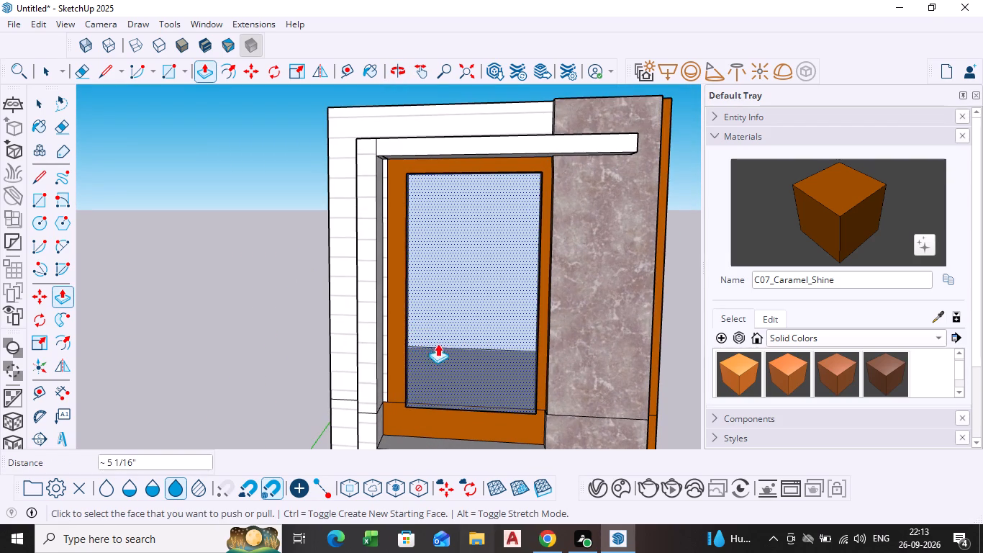
{"action": "middle_click_drag", "start_coordinate": [448, 400], "coordinate": [462, 360]}
{"action": "scroll", "coordinate": [449, 392], "scroll_direction": "down", "scroll_amount": 1}
{"action": "scroll", "coordinate": [412, 400], "scroll_direction": "up", "scroll_amount": 8}
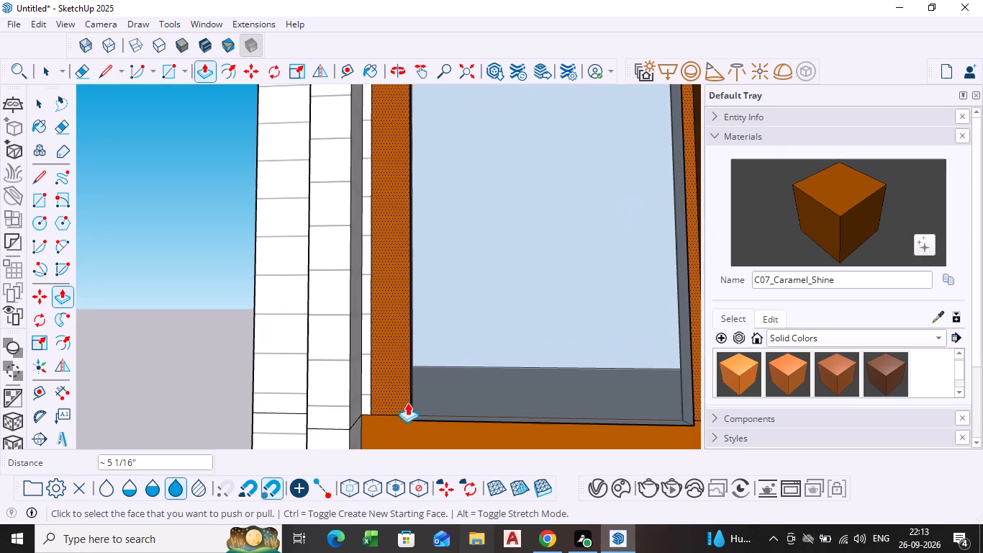
{"action": "key", "text": "space"}
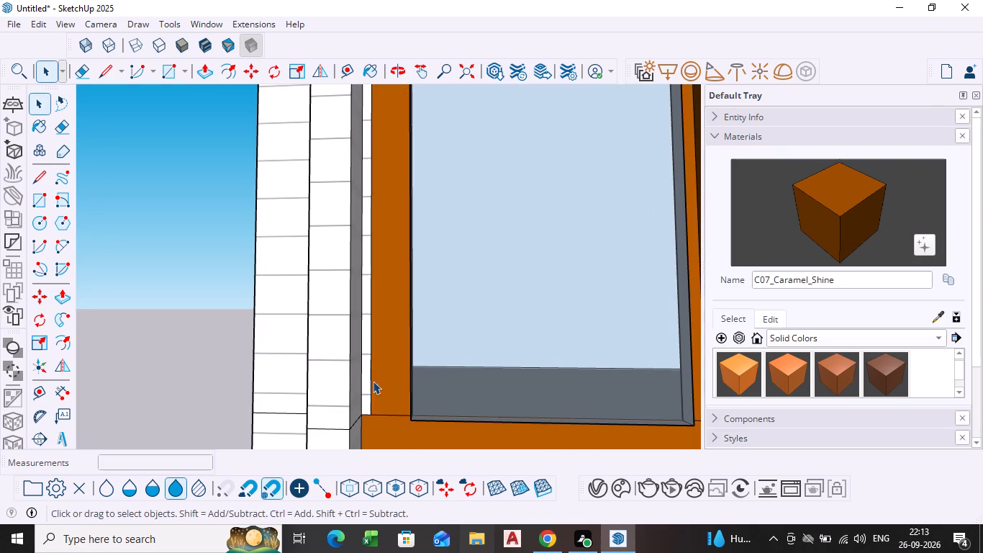
{"action": "left_click", "coordinate": [367, 369]}
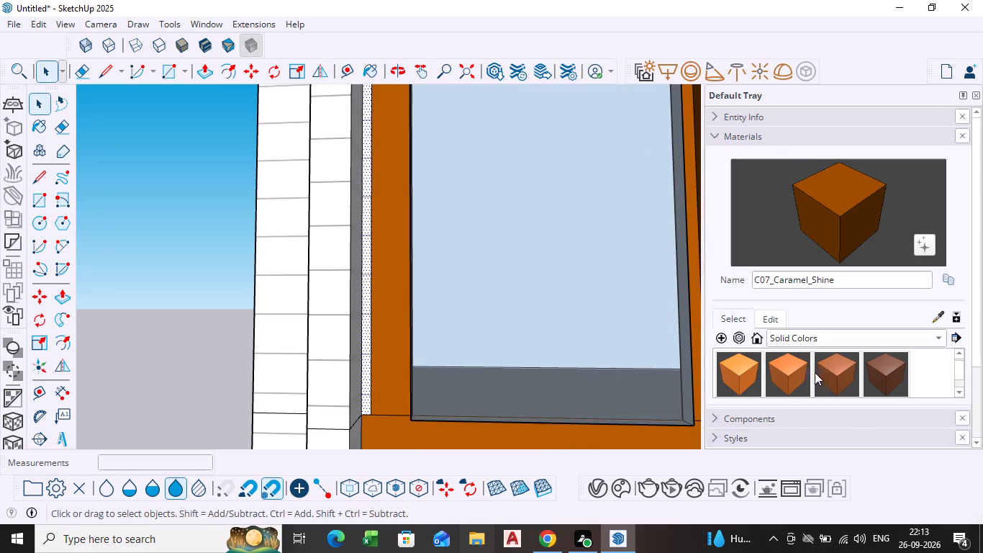
{"action": "left_click", "coordinate": [841, 381]}
{"action": "left_click", "coordinate": [368, 346]}
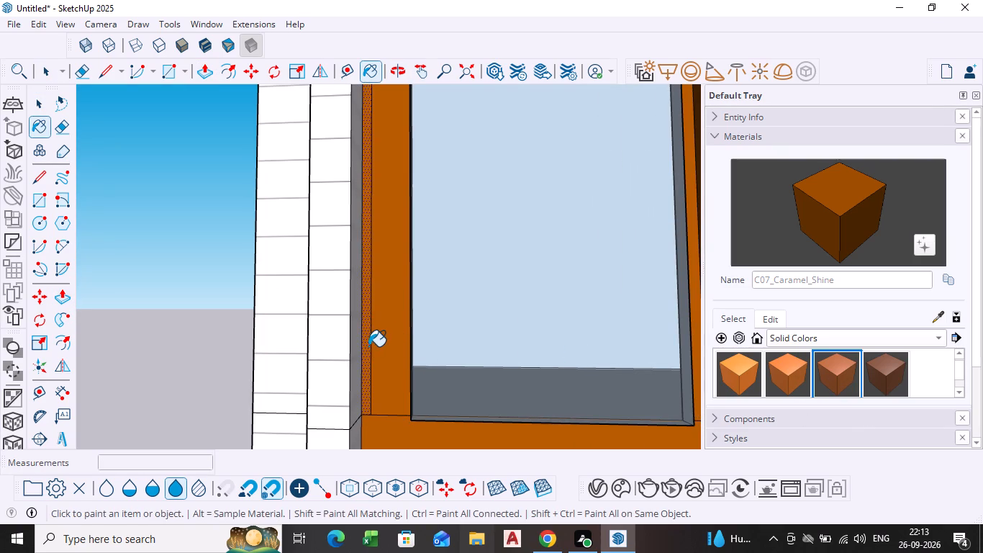
Paint the grey side face of the band below the upper window, beside the marble panel, with C07_Caramel_Shine.
{"action": "scroll", "coordinate": [423, 356], "scroll_direction": "down", "scroll_amount": 5}
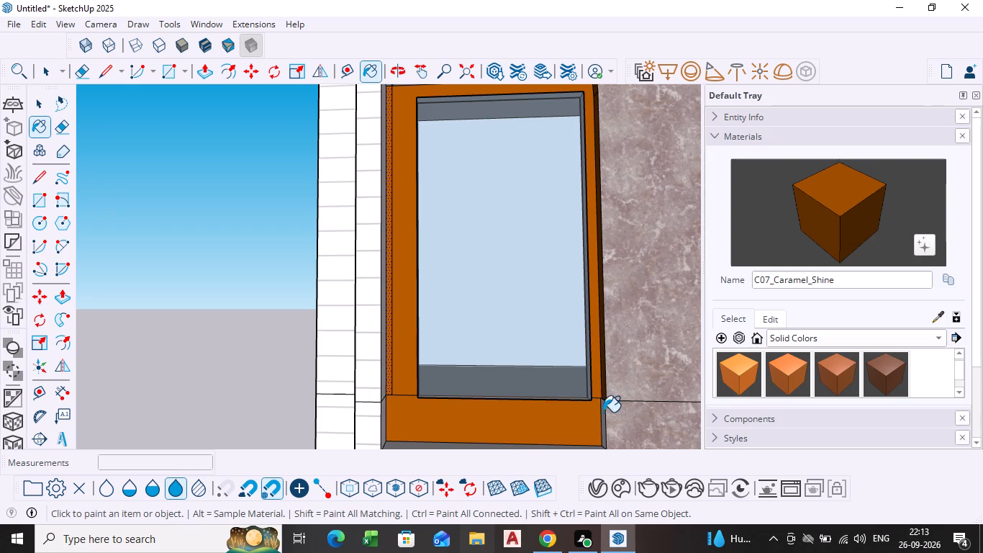
{"action": "scroll", "coordinate": [602, 420], "scroll_direction": "up", "scroll_amount": 3}
{"action": "middle_click_drag", "start_coordinate": [605, 415], "coordinate": [616, 405]}
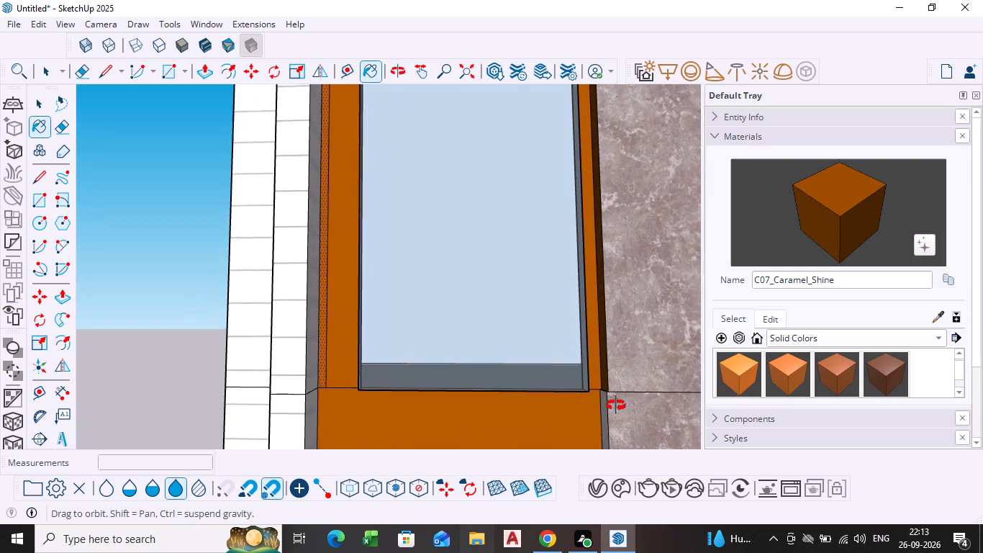
{"action": "middle_click_drag", "start_coordinate": [616, 405], "coordinate": [625, 400]}
{"action": "left_click", "coordinate": [600, 413]}
{"action": "scroll", "coordinate": [602, 413], "scroll_direction": "up", "scroll_amount": 5}
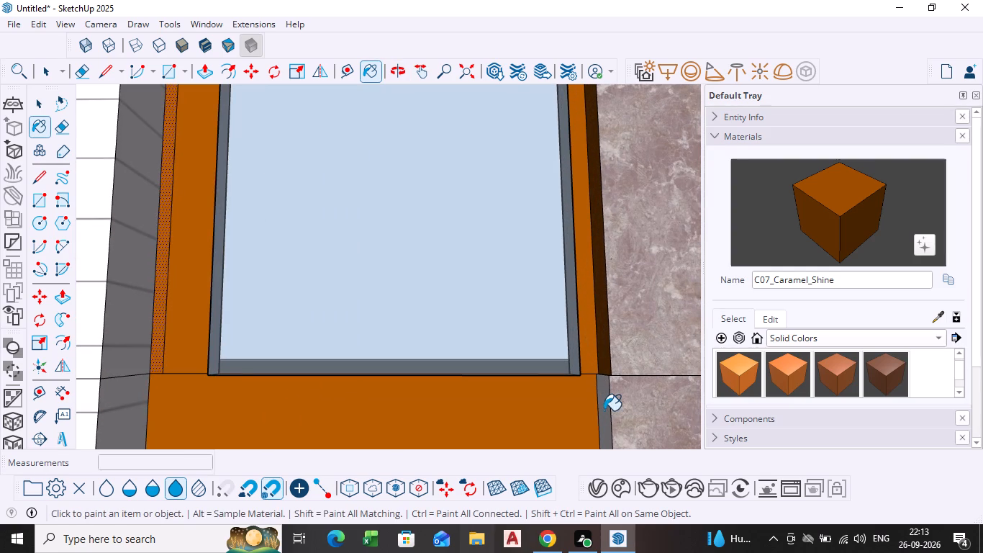
{"action": "left_click", "coordinate": [604, 410]}
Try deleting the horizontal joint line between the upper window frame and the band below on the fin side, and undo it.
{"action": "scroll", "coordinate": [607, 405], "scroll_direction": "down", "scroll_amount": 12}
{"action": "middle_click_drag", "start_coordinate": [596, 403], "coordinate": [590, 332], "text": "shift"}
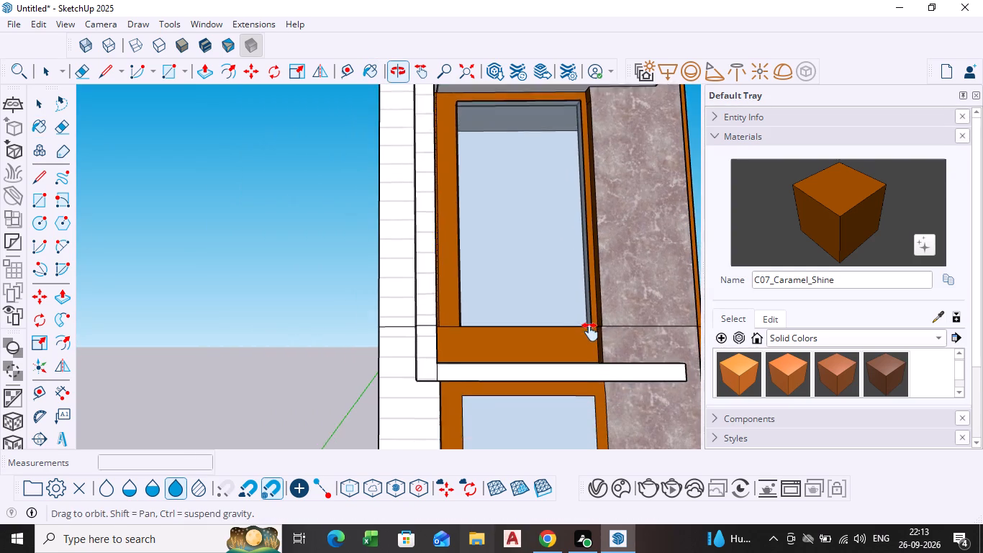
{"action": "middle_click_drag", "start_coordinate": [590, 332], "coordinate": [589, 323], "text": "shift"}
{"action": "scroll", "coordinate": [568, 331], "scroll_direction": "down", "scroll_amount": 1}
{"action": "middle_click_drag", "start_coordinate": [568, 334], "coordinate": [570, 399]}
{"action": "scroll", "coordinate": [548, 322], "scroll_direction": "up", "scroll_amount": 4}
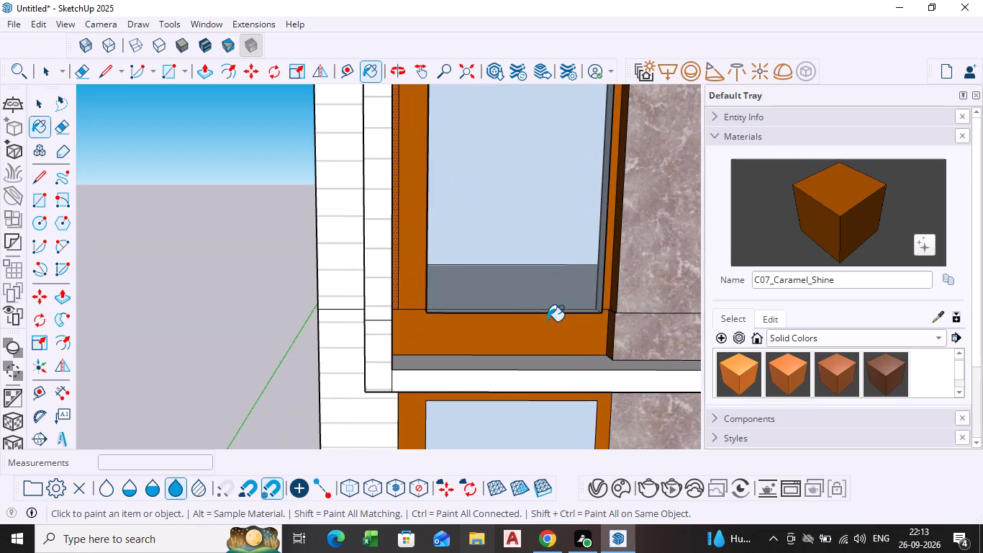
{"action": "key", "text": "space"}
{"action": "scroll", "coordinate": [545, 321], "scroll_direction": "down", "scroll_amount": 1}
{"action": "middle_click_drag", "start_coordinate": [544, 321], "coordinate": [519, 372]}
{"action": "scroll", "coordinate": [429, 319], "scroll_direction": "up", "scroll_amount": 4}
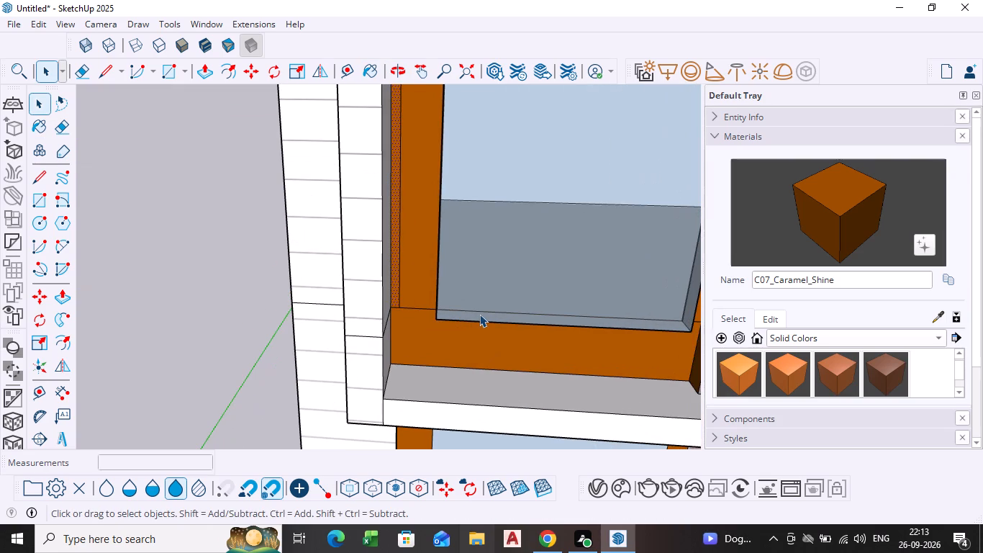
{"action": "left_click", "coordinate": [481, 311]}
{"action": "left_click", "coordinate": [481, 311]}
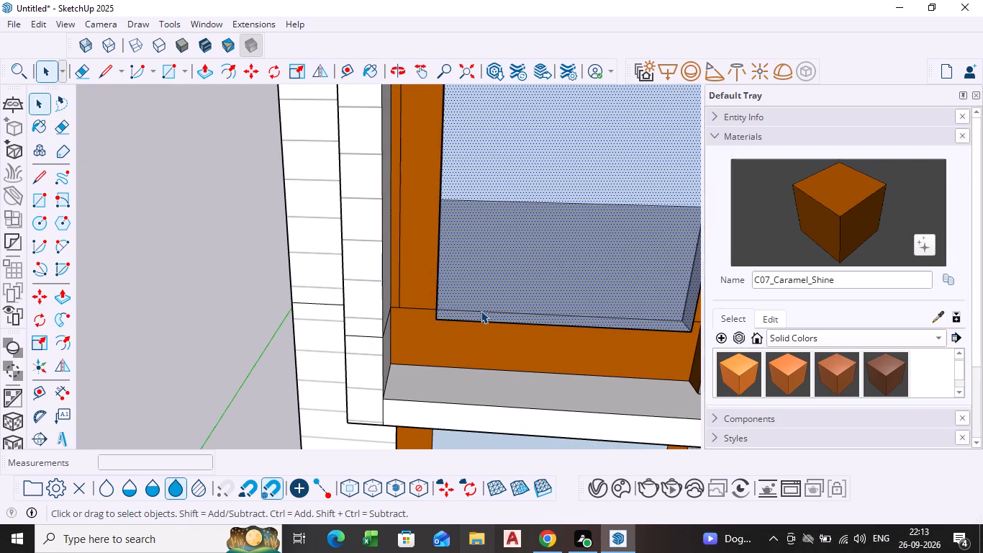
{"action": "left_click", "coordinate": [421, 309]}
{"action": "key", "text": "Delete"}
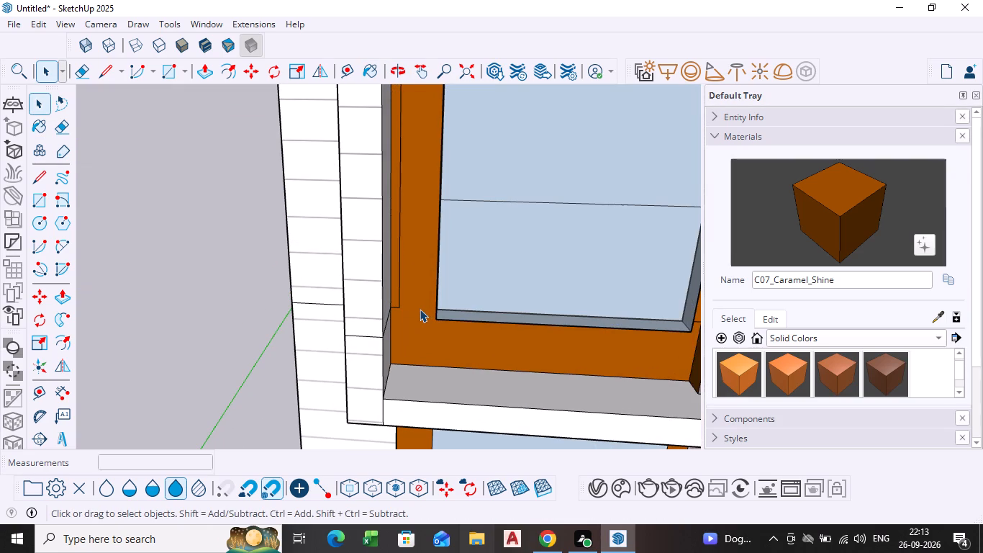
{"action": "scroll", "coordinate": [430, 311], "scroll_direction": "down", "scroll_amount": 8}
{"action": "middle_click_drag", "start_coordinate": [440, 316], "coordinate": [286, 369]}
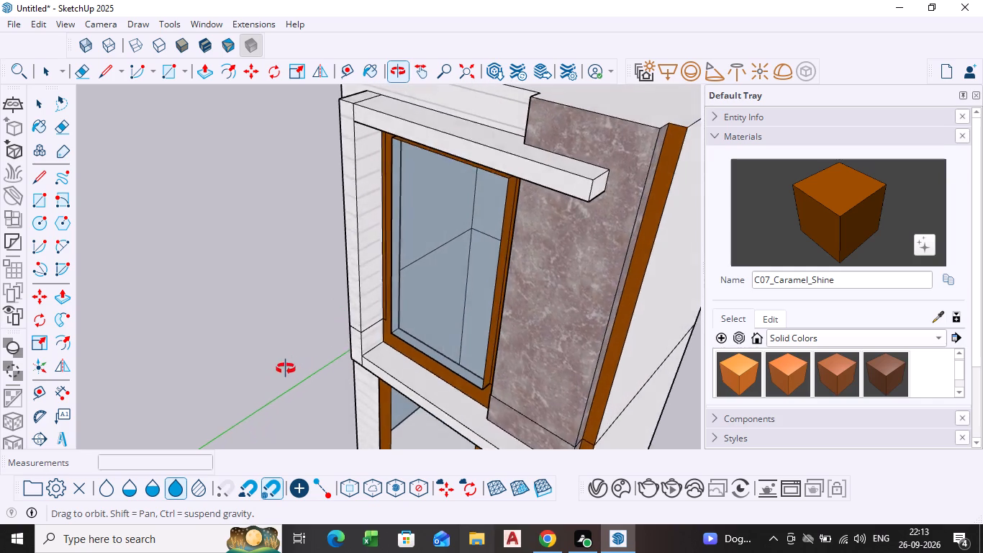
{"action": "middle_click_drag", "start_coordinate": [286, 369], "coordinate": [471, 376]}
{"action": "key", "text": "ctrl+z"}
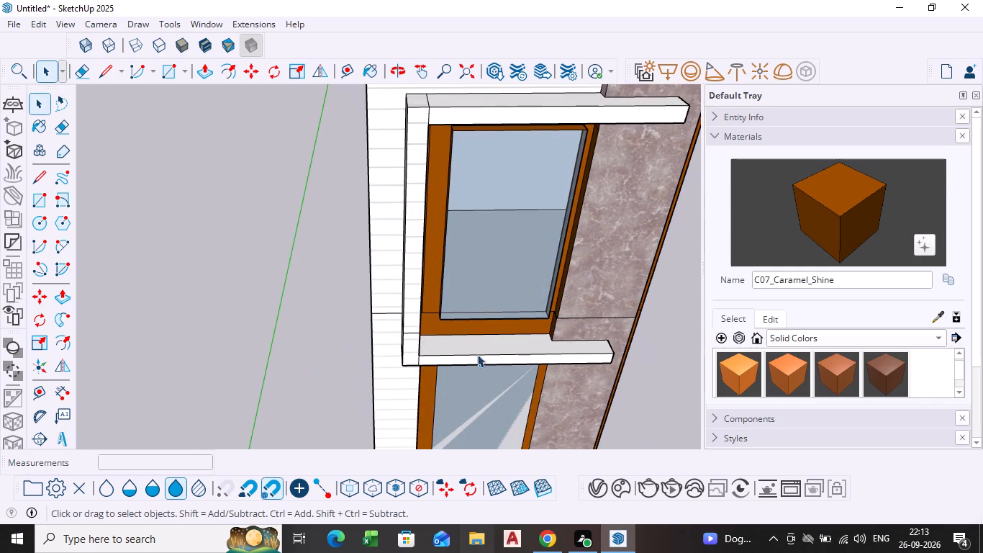
Delete the vertical edge between the upper window frame and the narrow caramel strip beside the fin.
{"action": "scroll", "coordinate": [477, 322], "scroll_direction": "up", "scroll_amount": 3}
{"action": "scroll", "coordinate": [477, 311], "scroll_direction": "down", "scroll_amount": 1}
{"action": "middle_click", "coordinate": [477, 311]}
{"action": "scroll", "coordinate": [421, 317], "scroll_direction": "up", "scroll_amount": 9}
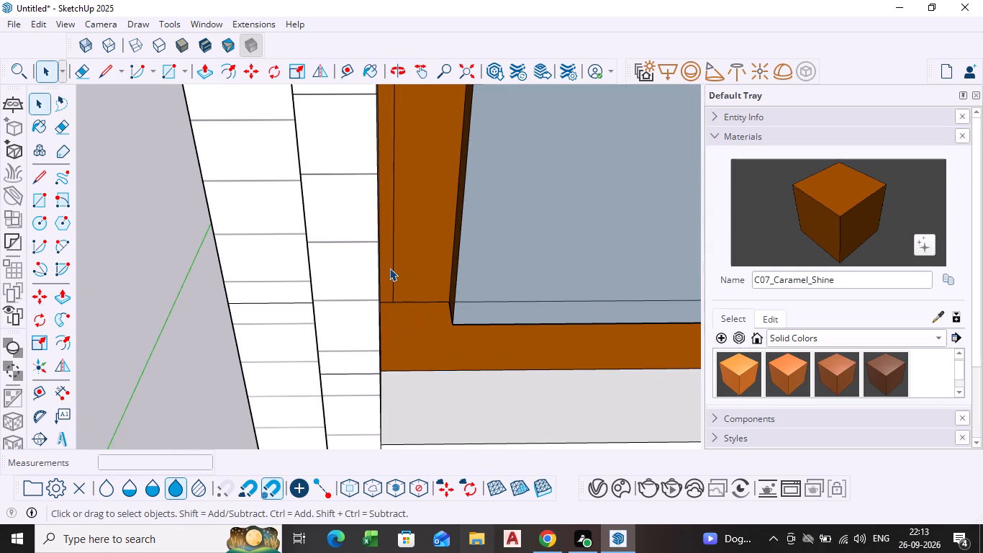
{"action": "left_click", "coordinate": [394, 271]}
{"action": "key", "text": "Delete"}
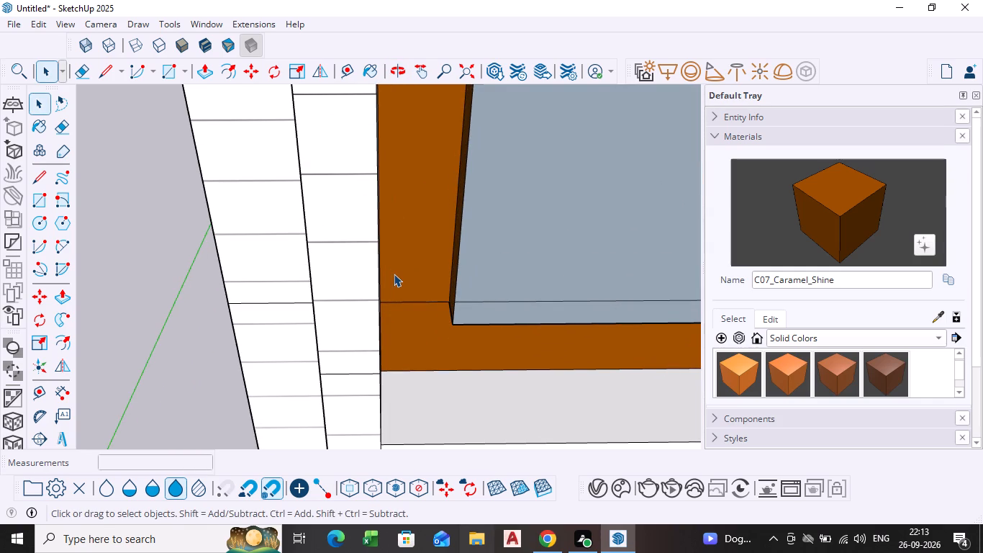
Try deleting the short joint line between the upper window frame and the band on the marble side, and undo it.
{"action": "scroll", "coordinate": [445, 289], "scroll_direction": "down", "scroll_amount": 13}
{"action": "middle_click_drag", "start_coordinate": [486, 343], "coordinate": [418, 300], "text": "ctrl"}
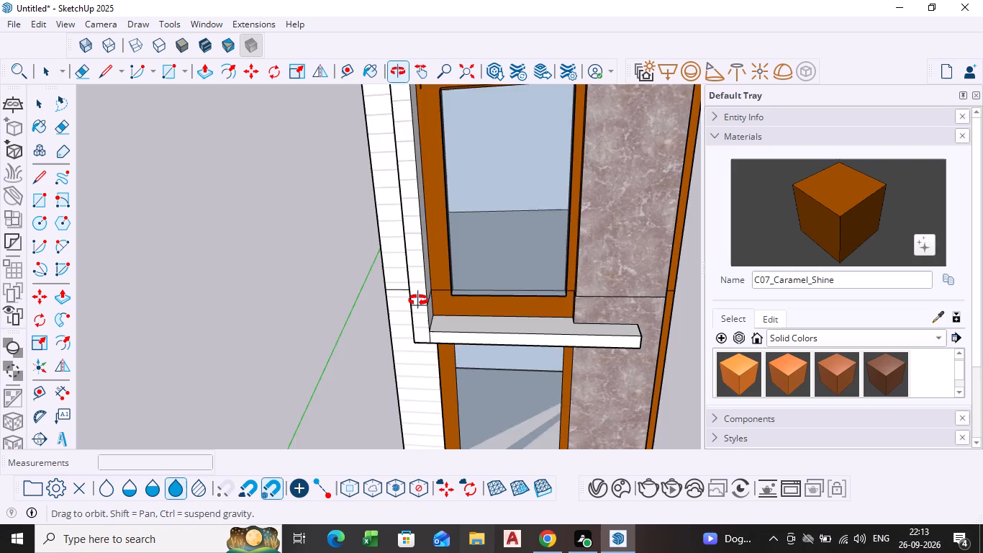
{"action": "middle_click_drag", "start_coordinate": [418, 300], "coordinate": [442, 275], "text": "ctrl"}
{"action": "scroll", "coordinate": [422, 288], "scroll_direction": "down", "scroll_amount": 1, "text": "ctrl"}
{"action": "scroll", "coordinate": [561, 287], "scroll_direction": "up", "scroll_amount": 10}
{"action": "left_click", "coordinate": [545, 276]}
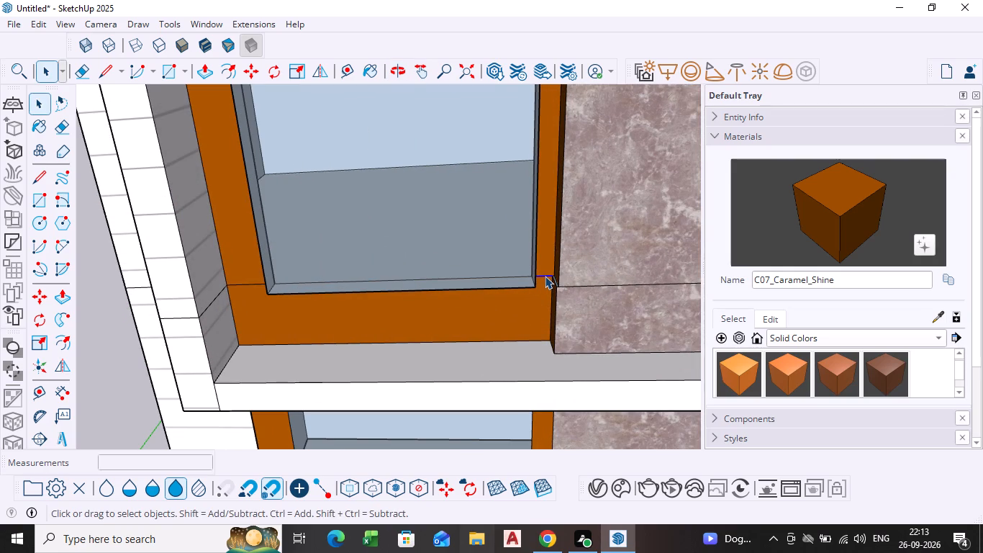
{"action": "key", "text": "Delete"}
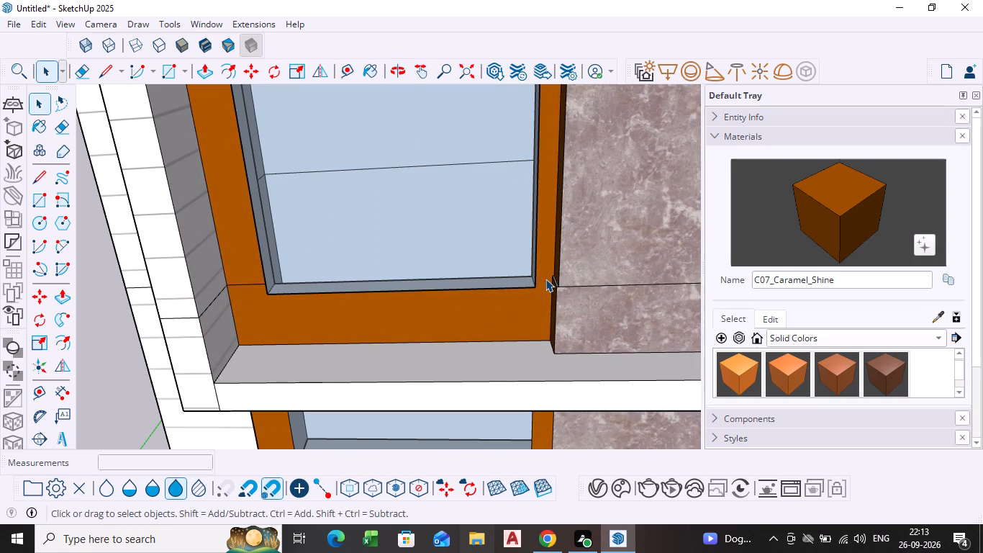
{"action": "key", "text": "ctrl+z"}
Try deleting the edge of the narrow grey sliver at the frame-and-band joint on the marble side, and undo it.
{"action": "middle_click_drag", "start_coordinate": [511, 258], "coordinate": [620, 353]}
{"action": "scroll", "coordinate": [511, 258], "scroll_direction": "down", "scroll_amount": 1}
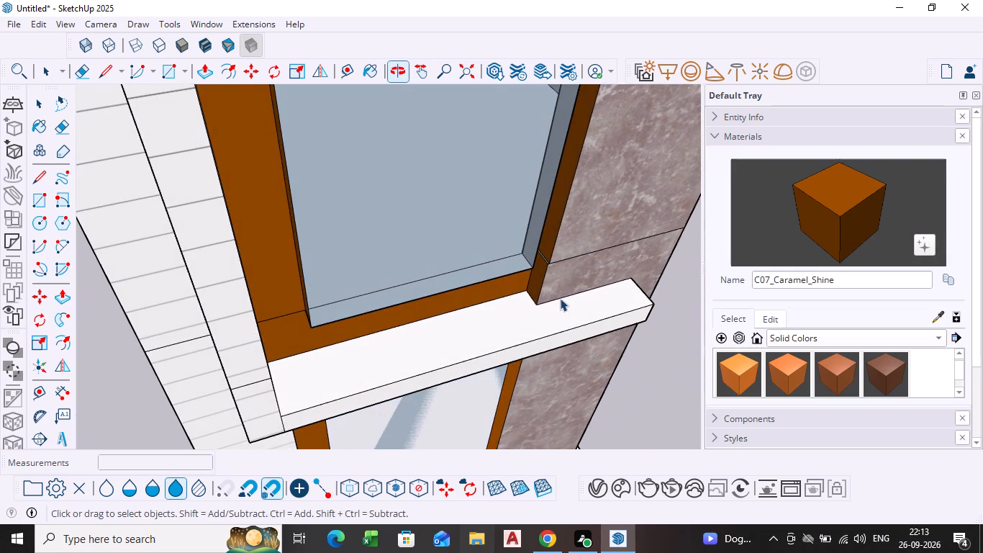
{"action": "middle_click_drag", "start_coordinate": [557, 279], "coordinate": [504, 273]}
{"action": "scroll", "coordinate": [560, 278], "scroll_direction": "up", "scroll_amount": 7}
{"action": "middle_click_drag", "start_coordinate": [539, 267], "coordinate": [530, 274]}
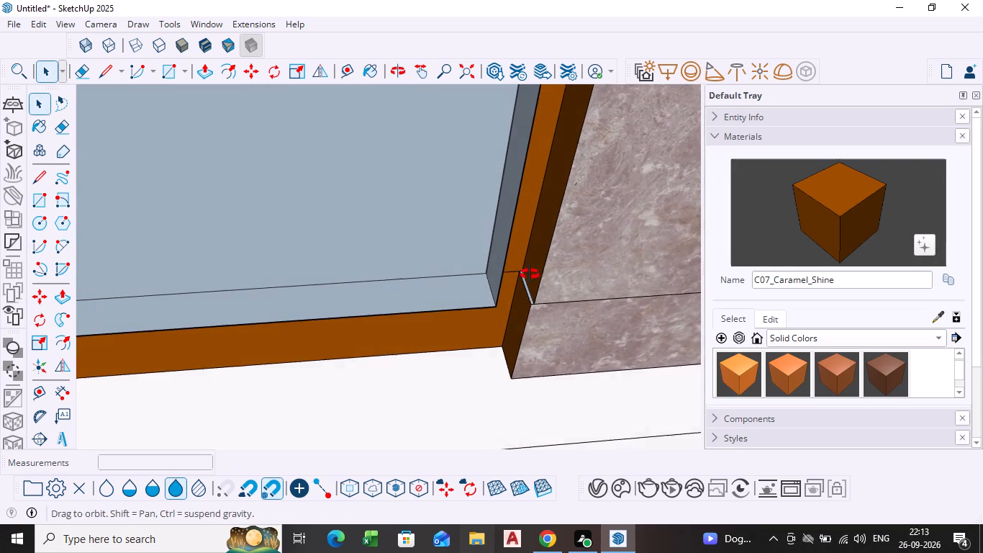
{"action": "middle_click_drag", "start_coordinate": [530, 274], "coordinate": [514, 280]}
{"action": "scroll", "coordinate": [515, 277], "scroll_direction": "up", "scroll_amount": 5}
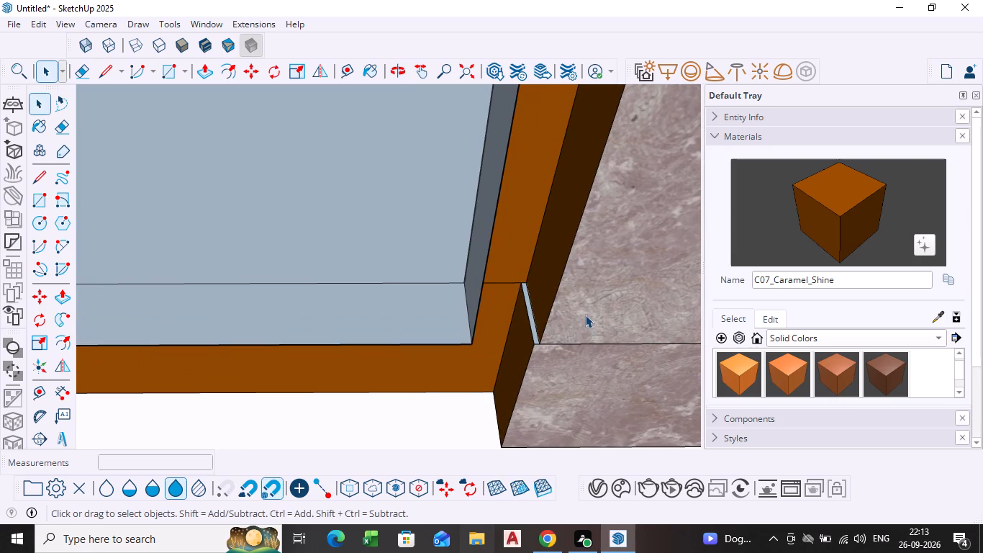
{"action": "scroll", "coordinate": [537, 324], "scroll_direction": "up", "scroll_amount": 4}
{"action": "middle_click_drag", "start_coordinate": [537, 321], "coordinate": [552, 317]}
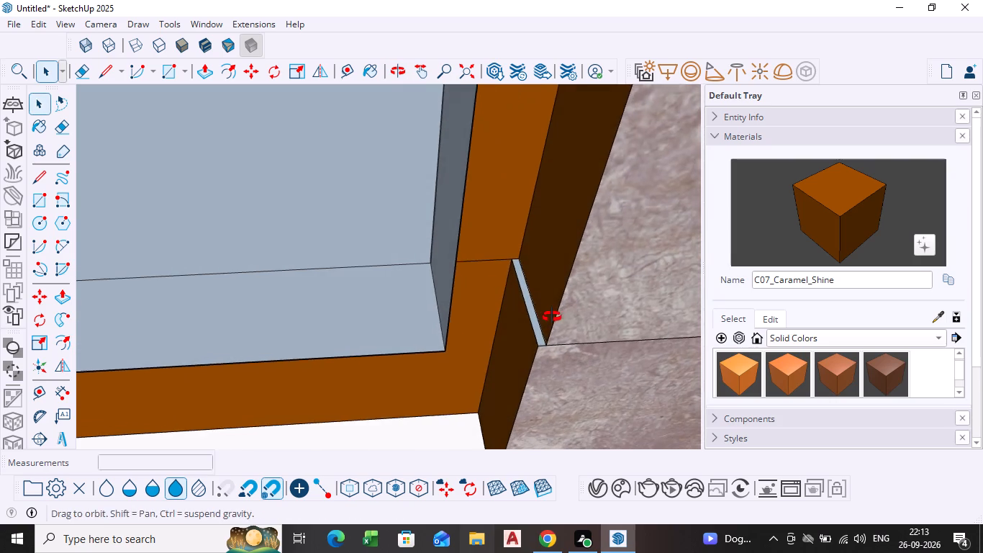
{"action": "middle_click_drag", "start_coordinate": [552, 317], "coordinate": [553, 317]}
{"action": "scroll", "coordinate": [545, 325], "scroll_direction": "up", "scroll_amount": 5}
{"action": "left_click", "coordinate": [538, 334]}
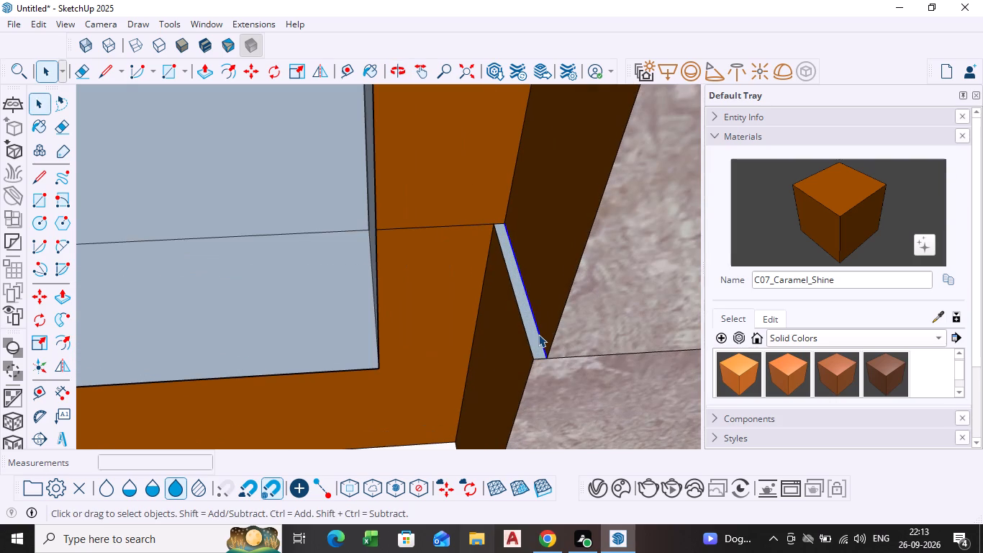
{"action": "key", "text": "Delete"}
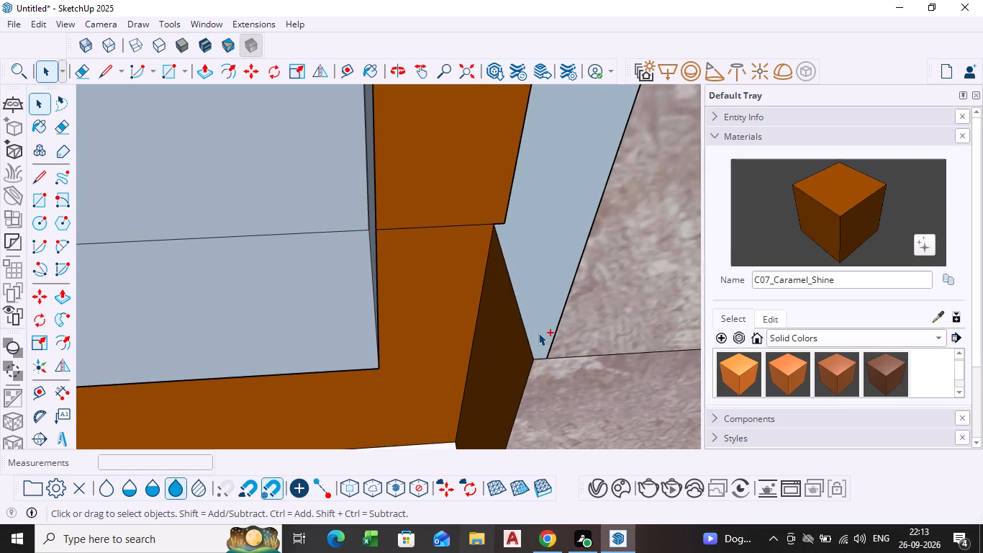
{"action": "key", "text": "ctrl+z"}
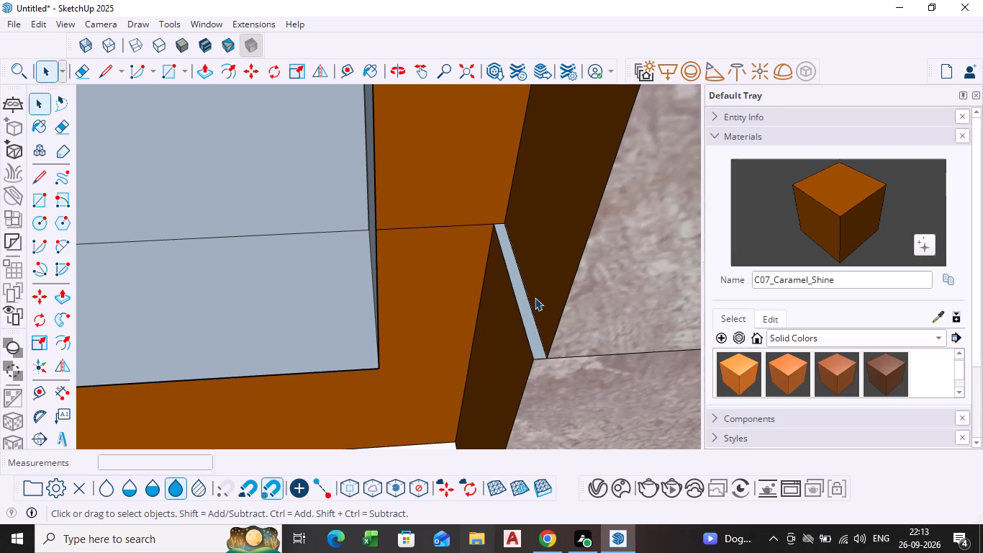
Push/Pull the marble-side face of the upper window frame about 5/16" so it is flush with the band below.
{"action": "left_click", "coordinate": [535, 295]}
{"action": "key", "text": "p"}
{"action": "left_click", "coordinate": [539, 295]}
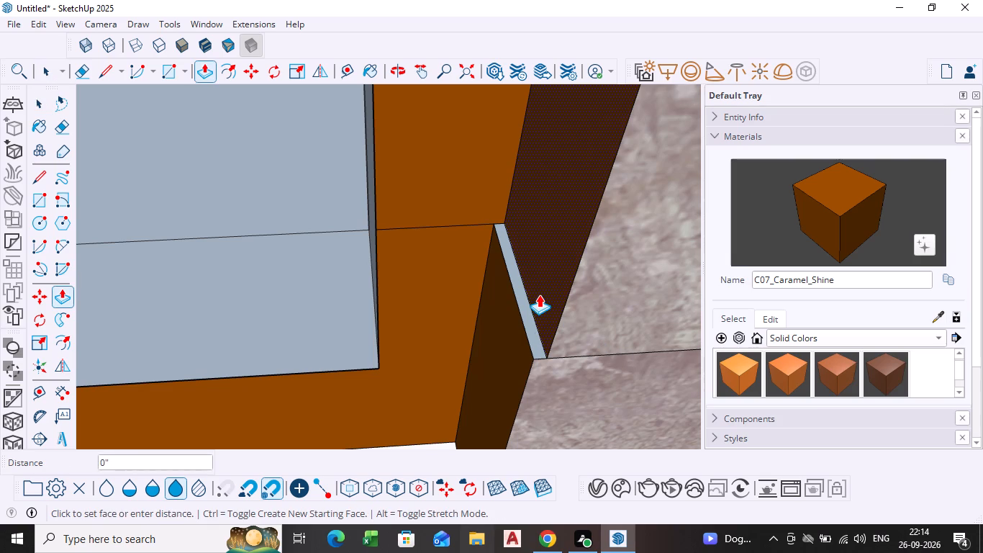
{"action": "left_click", "coordinate": [522, 299]}
{"action": "scroll", "coordinate": [571, 345], "scroll_direction": "down", "scroll_amount": 8}
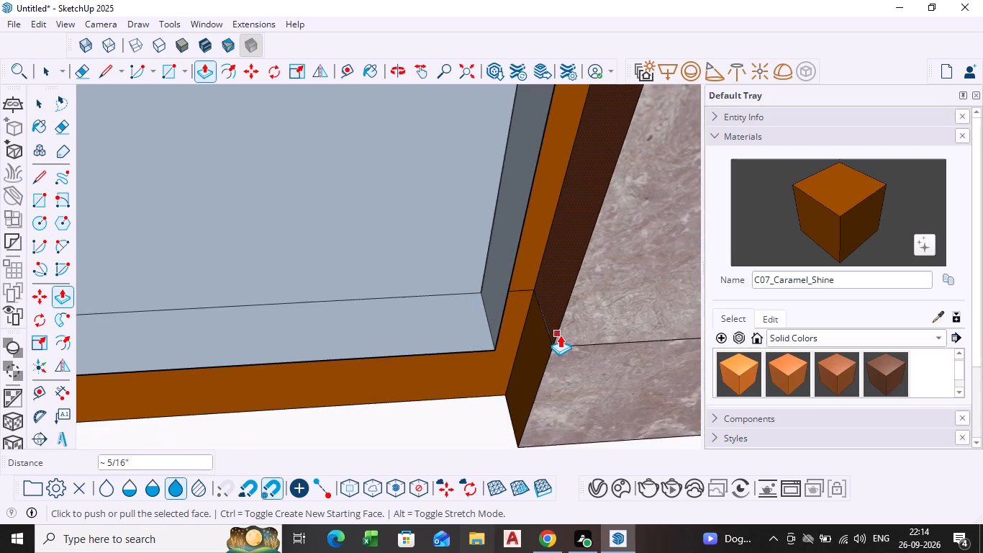
{"action": "scroll", "coordinate": [560, 335], "scroll_direction": "down", "scroll_amount": 4}
{"action": "middle_click_drag", "start_coordinate": [539, 326], "coordinate": [496, 240]}
{"action": "scroll", "coordinate": [512, 274], "scroll_direction": "down", "scroll_amount": 11}
{"action": "key", "text": "space"}
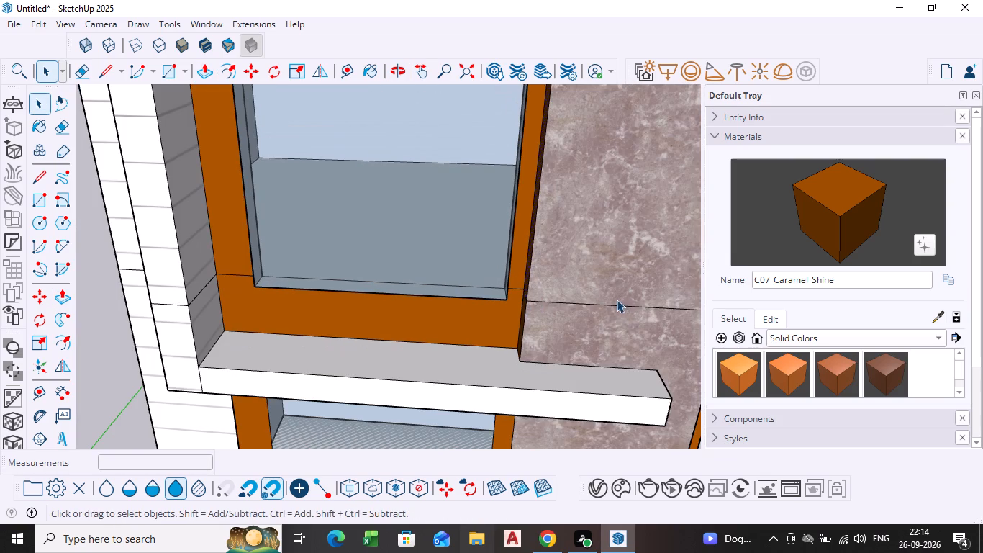
Delete the horizontal joint lines across the front and outer side faces of the projecting white fin.
{"action": "scroll", "coordinate": [614, 307], "scroll_direction": "down", "scroll_amount": 12}
{"action": "middle_click_drag", "start_coordinate": [476, 323], "coordinate": [505, 291]}
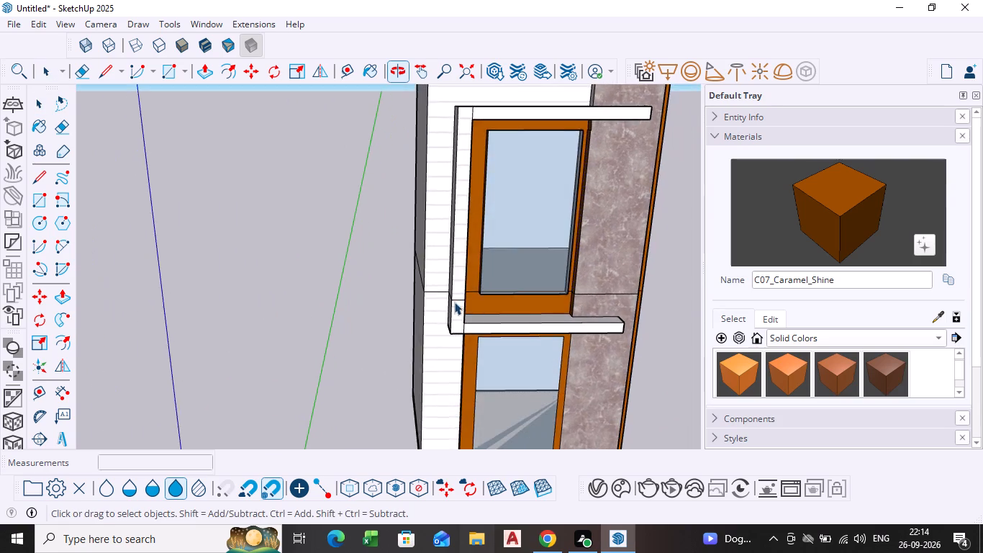
{"action": "scroll", "coordinate": [454, 302], "scroll_direction": "up", "scroll_amount": 9}
{"action": "left_click", "coordinate": [458, 295]}
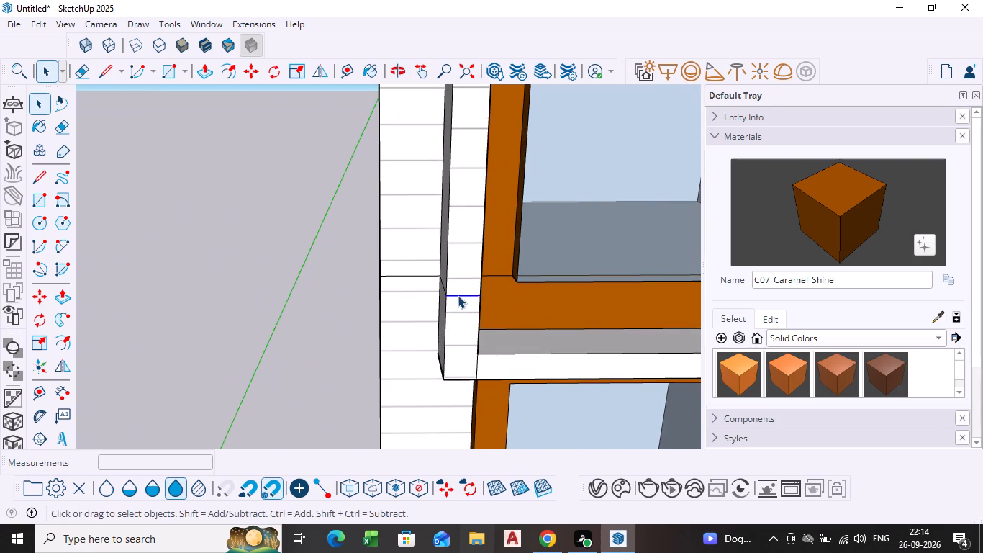
{"action": "key", "text": "Delete"}
{"action": "middle_click_drag", "start_coordinate": [456, 299], "coordinate": [601, 306]}
{"action": "scroll", "coordinate": [549, 297], "scroll_direction": "down", "scroll_amount": 1}
{"action": "scroll", "coordinate": [474, 276], "scroll_direction": "up", "scroll_amount": 3}
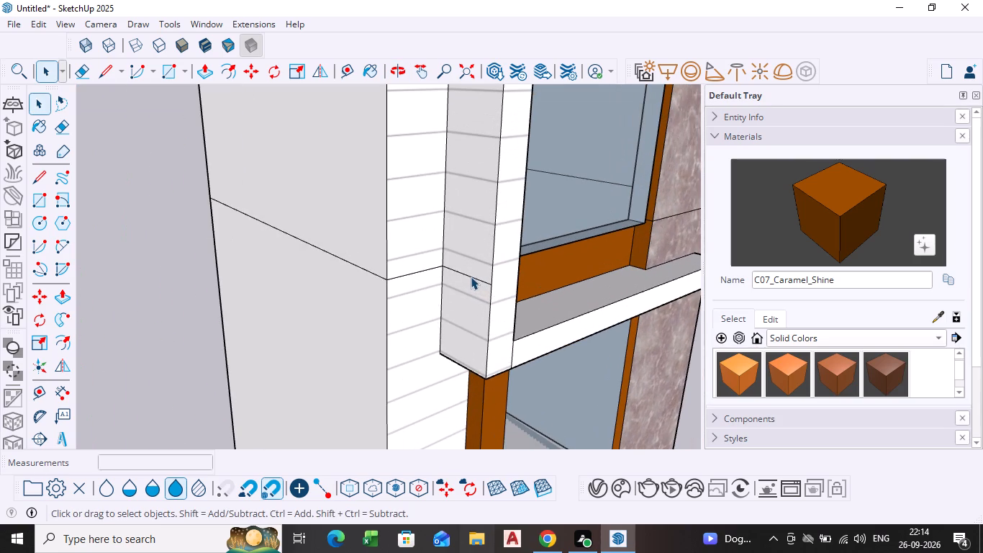
{"action": "left_click", "coordinate": [470, 277]}
{"action": "key", "text": "Delete"}
Delete the short vertical edge between the white fin and the lower projecting ledge on the front face.
{"action": "scroll", "coordinate": [496, 297], "scroll_direction": "down", "scroll_amount": 6}
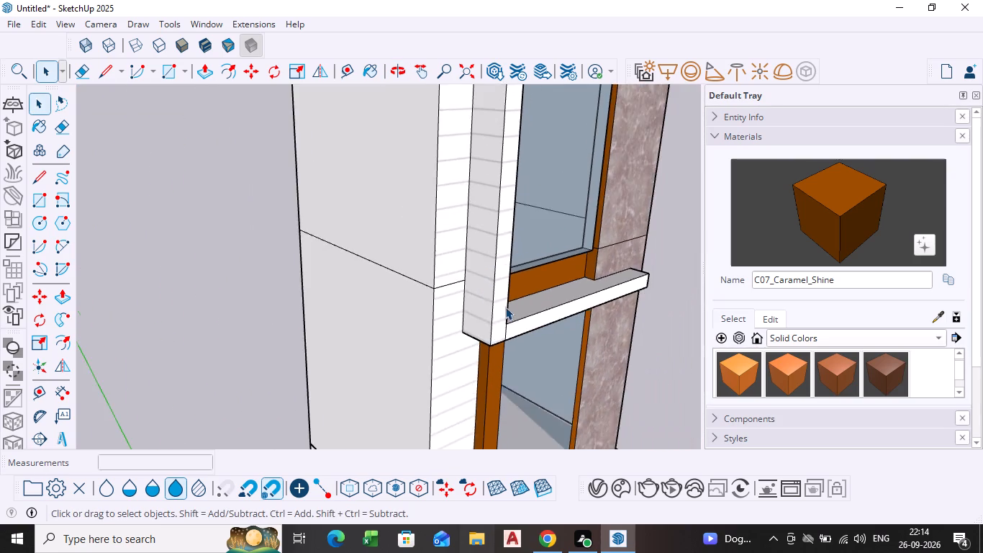
{"action": "scroll", "coordinate": [505, 307], "scroll_direction": "down", "scroll_amount": 2}
{"action": "middle_click_drag", "start_coordinate": [499, 307], "coordinate": [368, 298]}
{"action": "scroll", "coordinate": [381, 287], "scroll_direction": "up", "scroll_amount": 1}
{"action": "scroll", "coordinate": [633, 230], "scroll_direction": "down", "scroll_amount": 5}
{"action": "left_click", "coordinate": [574, 223]}
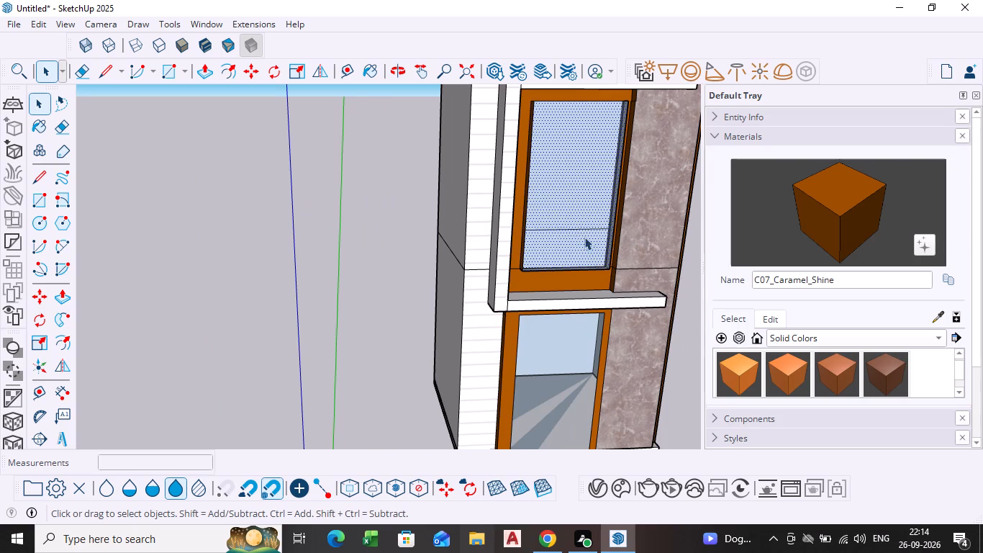
{"action": "scroll", "coordinate": [592, 255], "scroll_direction": "down", "scroll_amount": 9}
{"action": "key", "text": "Escape"}
{"action": "scroll", "coordinate": [605, 290], "scroll_direction": "down", "scroll_amount": 1}
{"action": "middle_click_drag", "start_coordinate": [605, 290], "coordinate": [539, 289]}
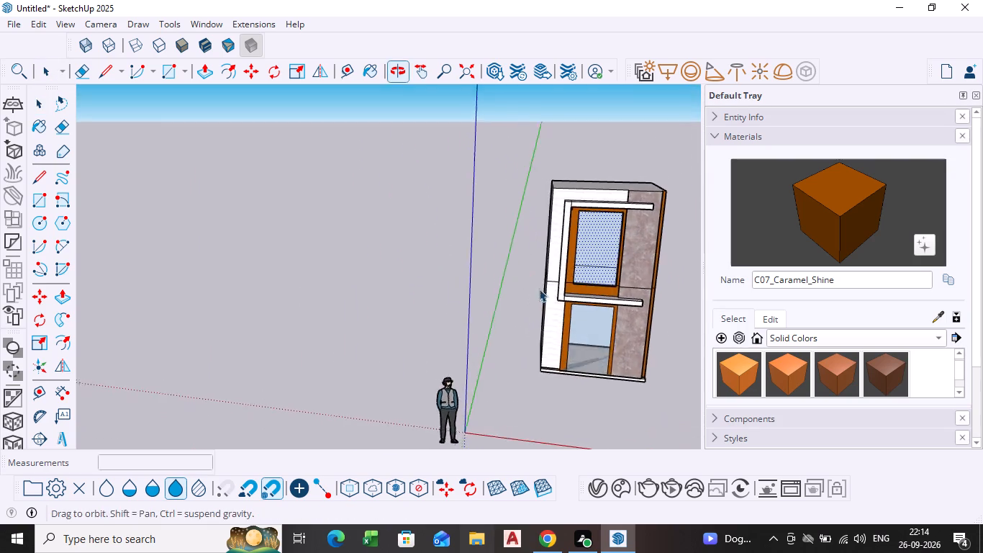
{"action": "middle_click_drag", "start_coordinate": [539, 289], "coordinate": [533, 284]}
{"action": "scroll", "coordinate": [591, 330], "scroll_direction": "up", "scroll_amount": 6}
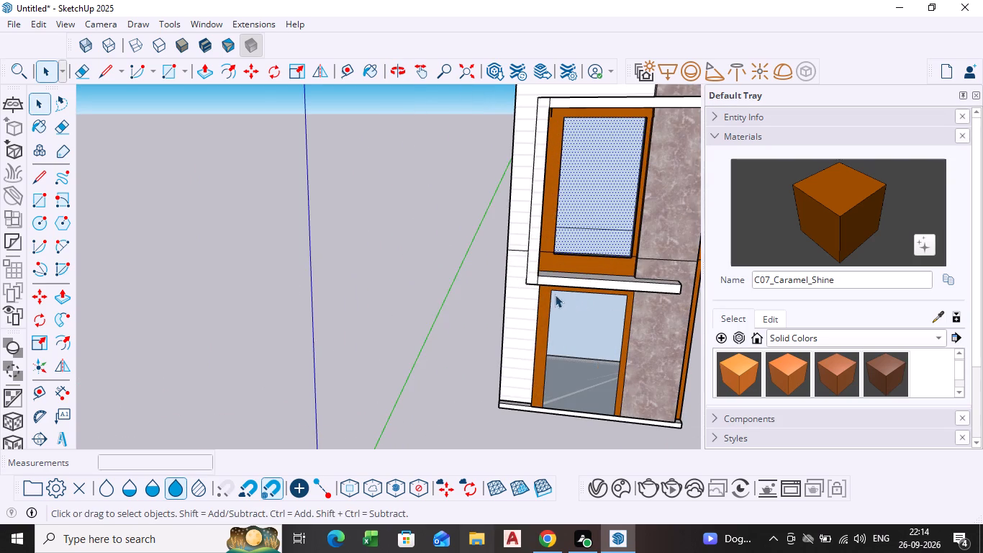
{"action": "scroll", "coordinate": [543, 289], "scroll_direction": "up", "scroll_amount": 7}
{"action": "left_click", "coordinate": [533, 276]}
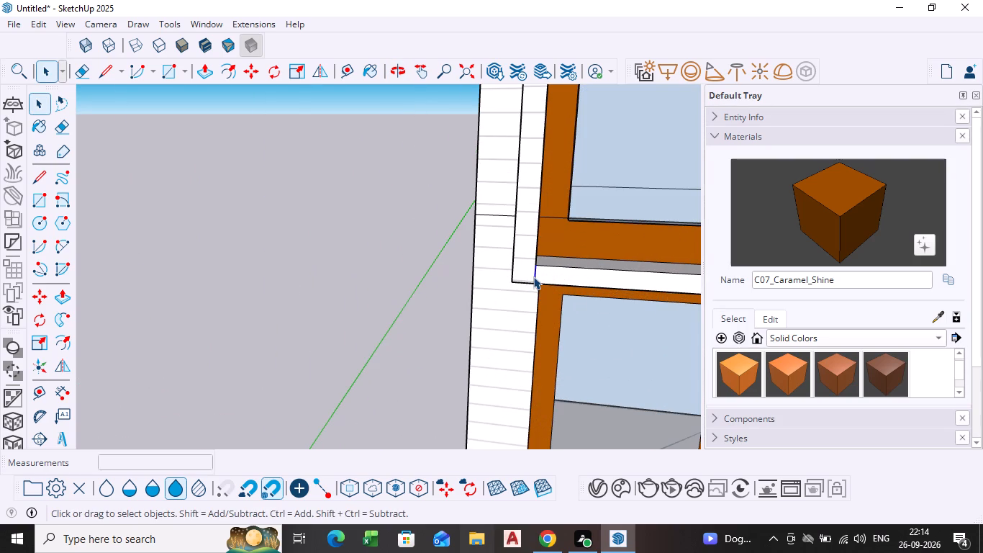
{"action": "key", "text": "Delete"}
Delete the joint lines between the white fin and the upper projecting ledge on its front and top faces.
{"action": "scroll", "coordinate": [552, 266], "scroll_direction": "down", "scroll_amount": 4}
{"action": "middle_click_drag", "start_coordinate": [553, 252], "coordinate": [502, 418], "text": "shift"}
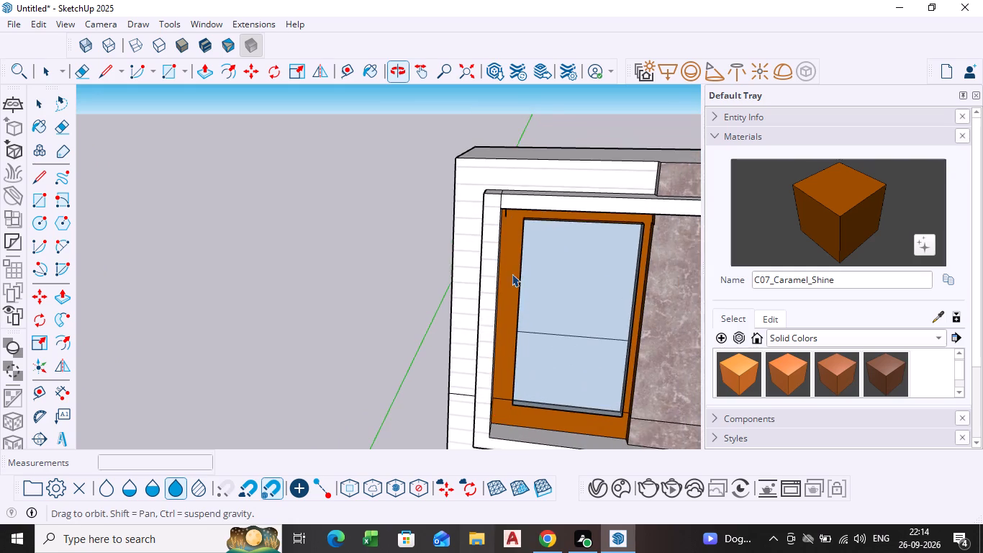
{"action": "scroll", "coordinate": [527, 201], "scroll_direction": "up", "scroll_amount": 3}
{"action": "left_click", "coordinate": [490, 202]}
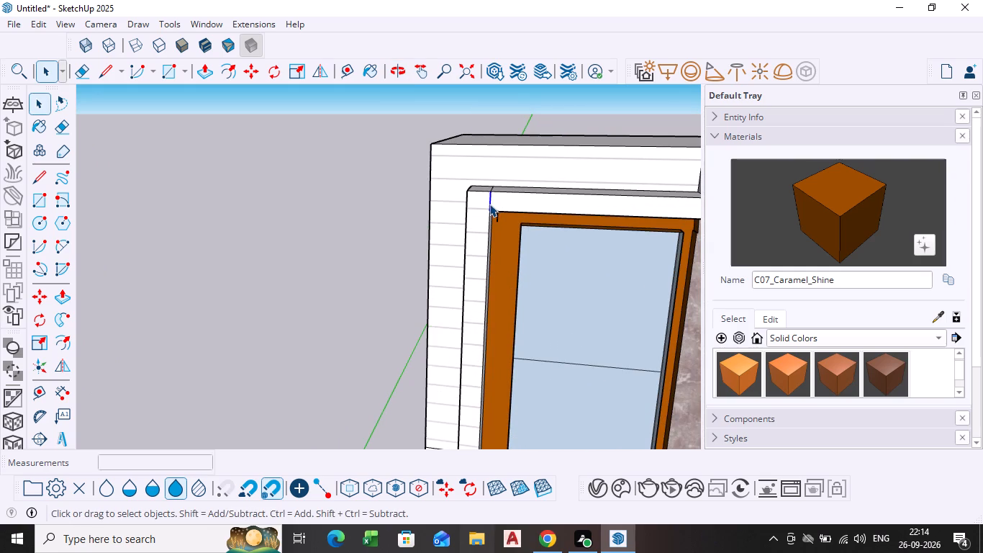
{"action": "key", "text": "Delete"}
{"action": "middle_click_drag", "start_coordinate": [501, 246], "coordinate": [511, 360]}
{"action": "scroll", "coordinate": [501, 222], "scroll_direction": "up", "scroll_amount": 3}
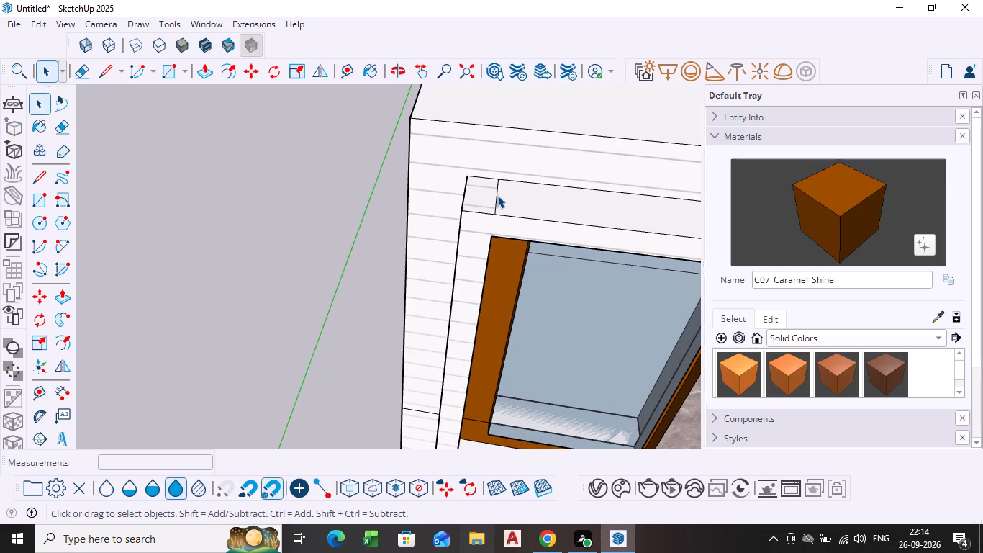
{"action": "left_click", "coordinate": [496, 197]}
{"action": "key", "text": "Delete"}
Delete the short horizontal joint line across the caramel border strip on the outer side of the marble panel.
{"action": "scroll", "coordinate": [496, 241], "scroll_direction": "down", "scroll_amount": 10}
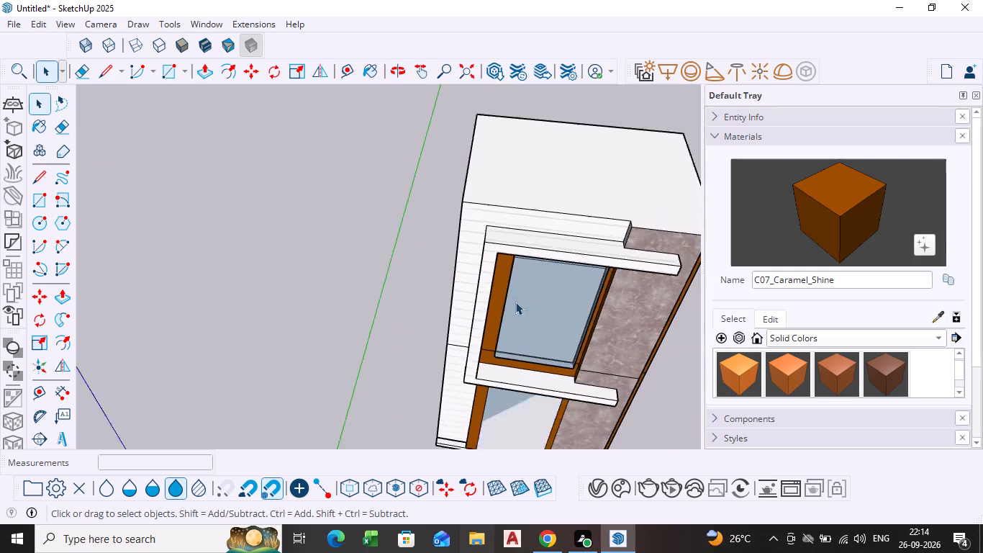
{"action": "middle_click_drag", "start_coordinate": [517, 298], "coordinate": [514, 171]}
{"action": "scroll", "coordinate": [543, 191], "scroll_direction": "up", "scroll_amount": 1}
{"action": "scroll", "coordinate": [656, 366], "scroll_direction": "up", "scroll_amount": 2}
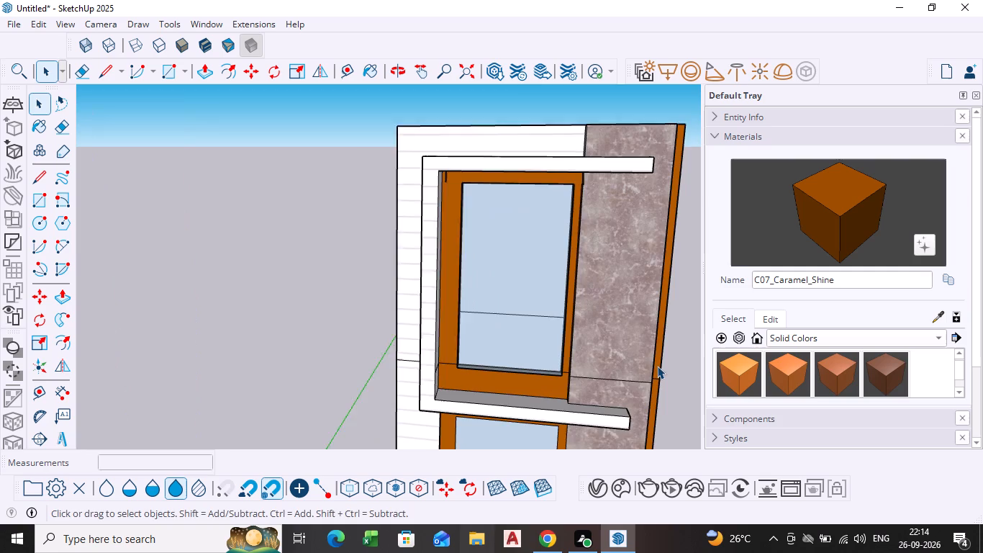
{"action": "scroll", "coordinate": [657, 366], "scroll_direction": "up", "scroll_amount": 2}
{"action": "middle_click_drag", "start_coordinate": [658, 369], "coordinate": [597, 327]}
{"action": "scroll", "coordinate": [697, 429], "scroll_direction": "up", "scroll_amount": 4}
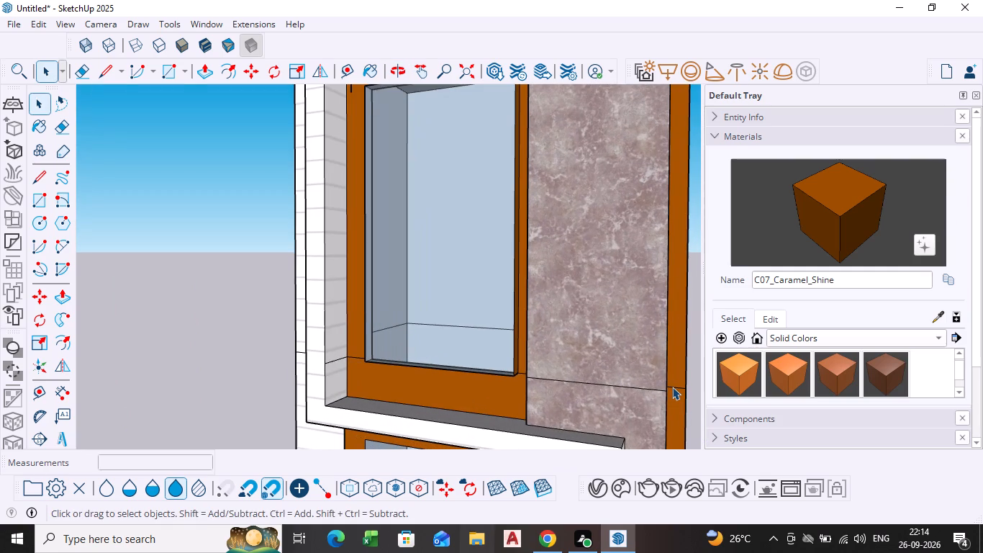
{"action": "left_click", "coordinate": [672, 387]}
{"action": "key", "text": "Delete"}
Examine the upper window frame, ledges and remaining joint lines on the facade from several angles.
{"action": "scroll", "coordinate": [535, 372], "scroll_direction": "down", "scroll_amount": 2}
{"action": "middle_click_drag", "start_coordinate": [535, 372], "coordinate": [664, 463]}
{"action": "scroll", "coordinate": [494, 304], "scroll_direction": "down", "scroll_amount": 3}
{"action": "middle_click_drag", "start_coordinate": [493, 305], "coordinate": [561, 348]}
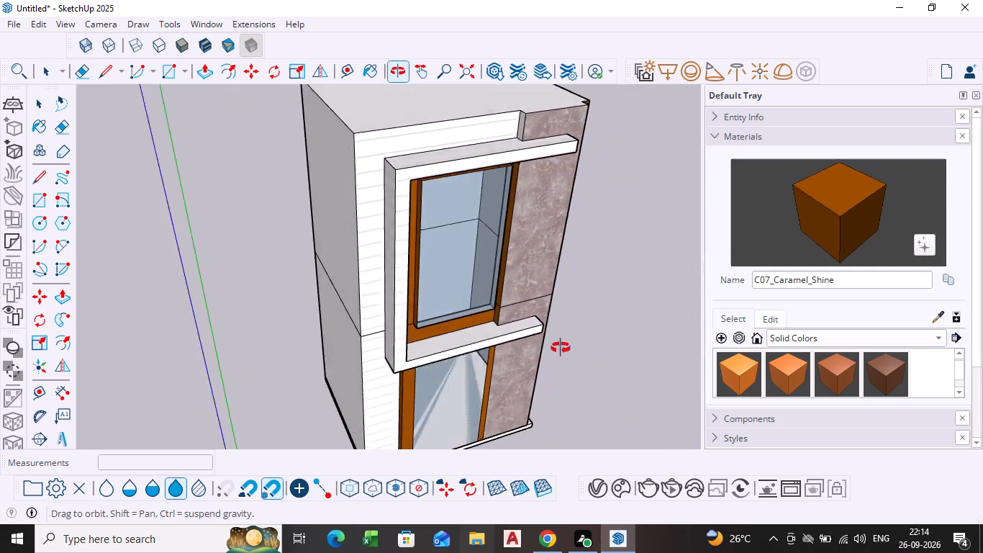
{"action": "middle_click_drag", "start_coordinate": [561, 348], "coordinate": [582, 380]}
{"action": "scroll", "coordinate": [486, 253], "scroll_direction": "up", "scroll_amount": 8}
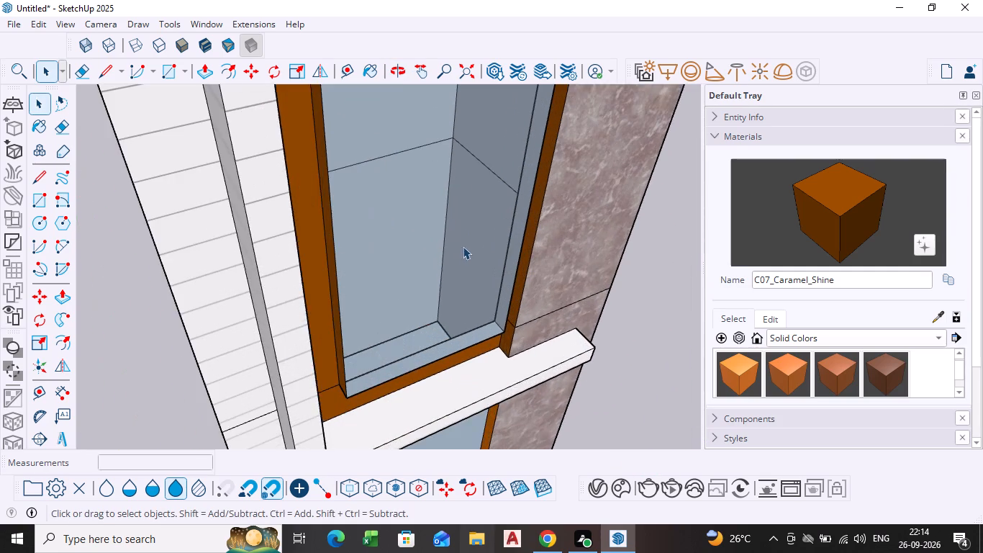
{"action": "middle_click_drag", "start_coordinate": [458, 246], "coordinate": [388, 201]}
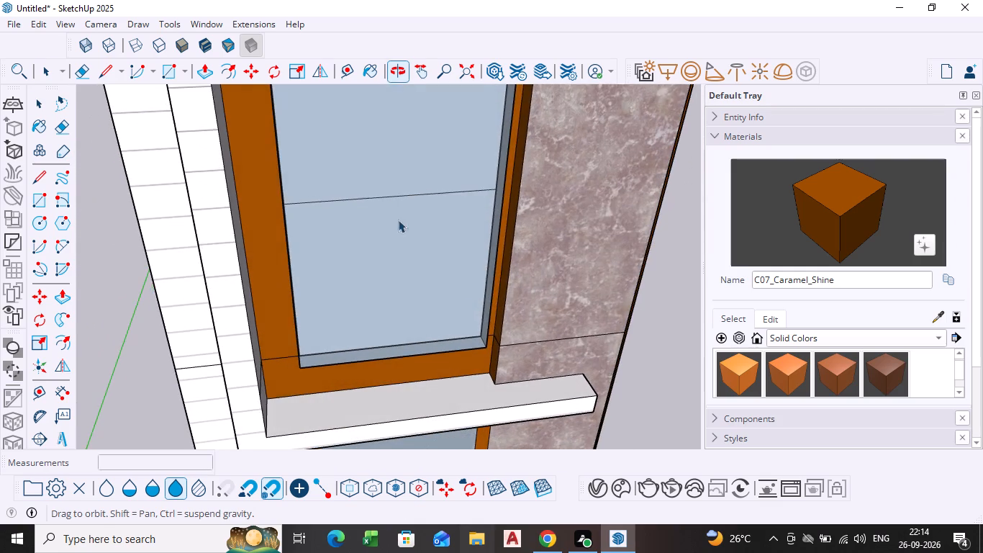
{"action": "scroll", "coordinate": [504, 323], "scroll_direction": "down", "scroll_amount": 14}
{"action": "middle_click_drag", "start_coordinate": [538, 349], "coordinate": [479, 301]}
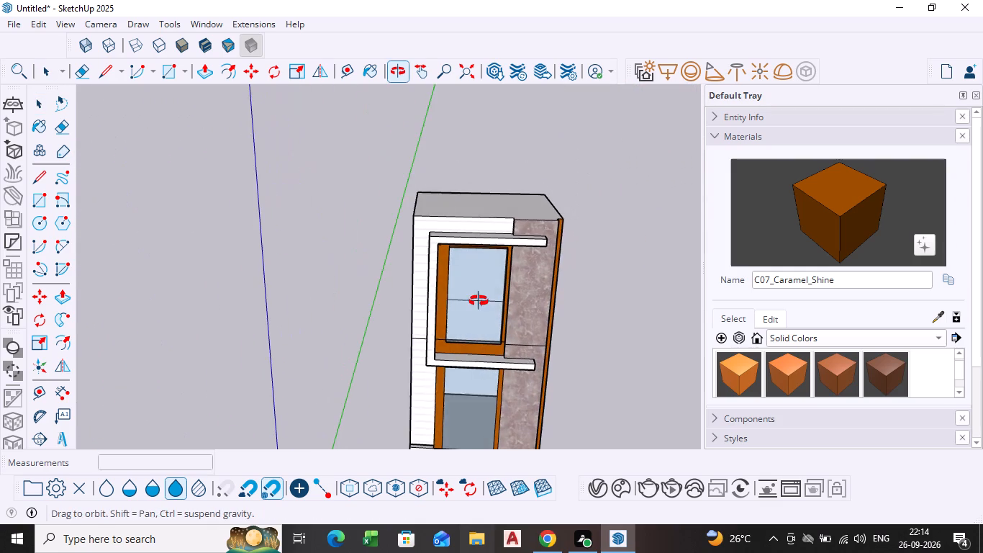
{"action": "middle_click_drag", "start_coordinate": [479, 301], "coordinate": [477, 300]}
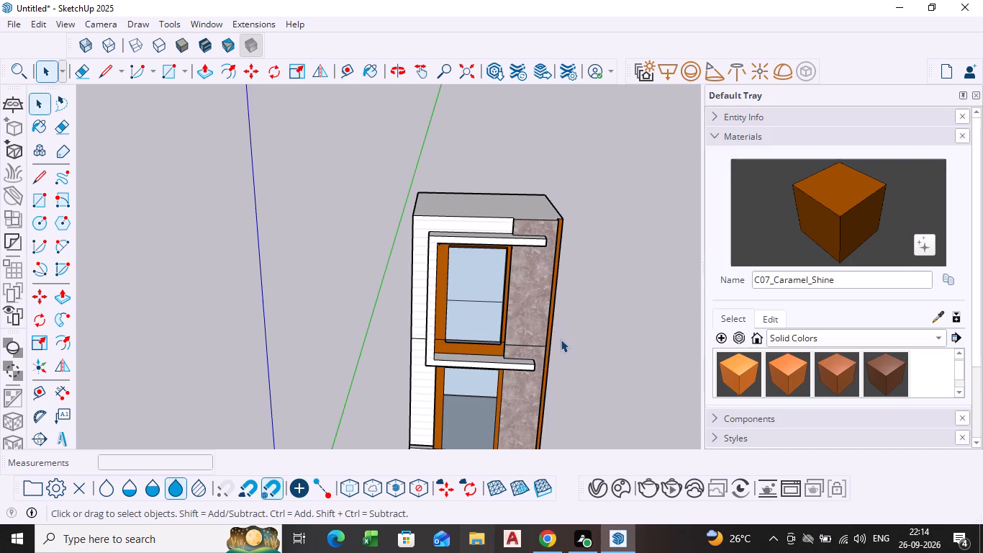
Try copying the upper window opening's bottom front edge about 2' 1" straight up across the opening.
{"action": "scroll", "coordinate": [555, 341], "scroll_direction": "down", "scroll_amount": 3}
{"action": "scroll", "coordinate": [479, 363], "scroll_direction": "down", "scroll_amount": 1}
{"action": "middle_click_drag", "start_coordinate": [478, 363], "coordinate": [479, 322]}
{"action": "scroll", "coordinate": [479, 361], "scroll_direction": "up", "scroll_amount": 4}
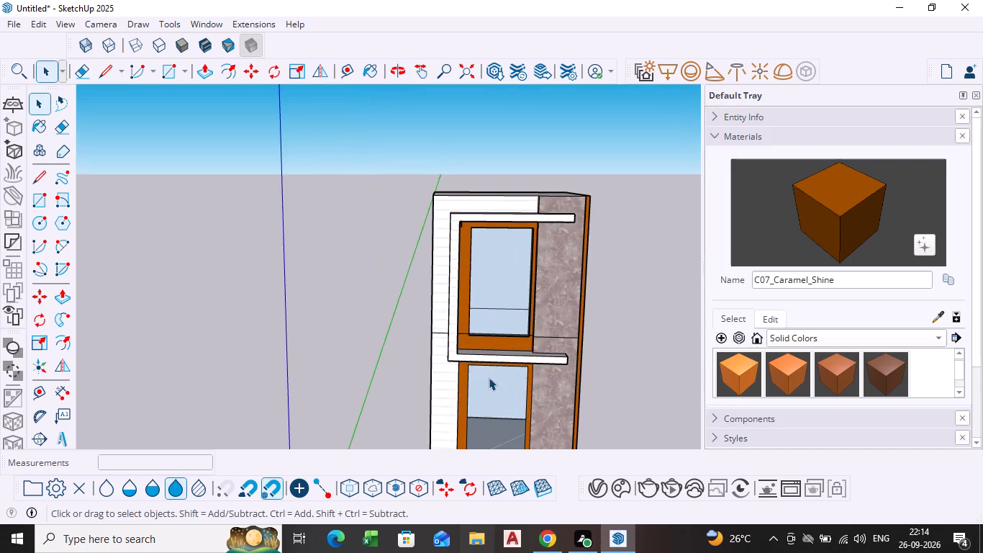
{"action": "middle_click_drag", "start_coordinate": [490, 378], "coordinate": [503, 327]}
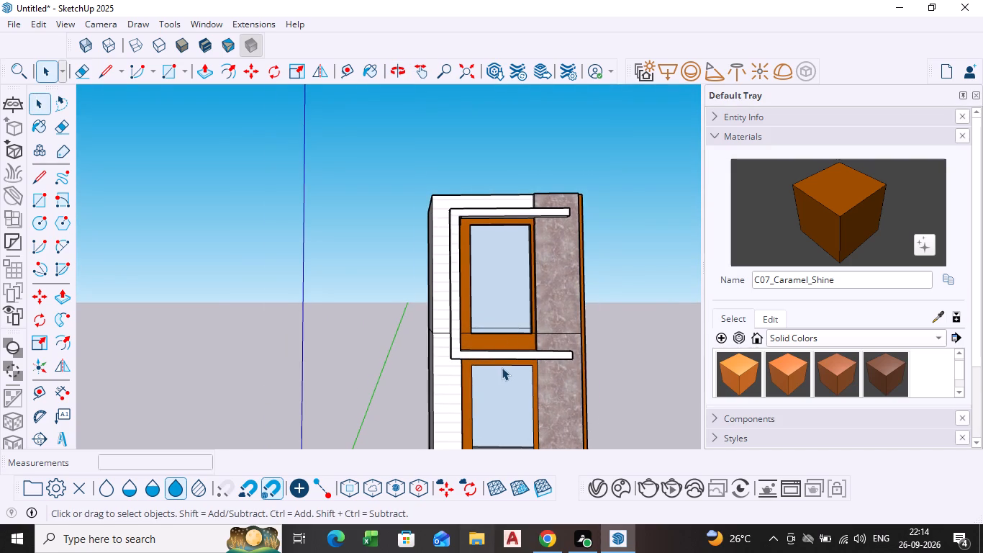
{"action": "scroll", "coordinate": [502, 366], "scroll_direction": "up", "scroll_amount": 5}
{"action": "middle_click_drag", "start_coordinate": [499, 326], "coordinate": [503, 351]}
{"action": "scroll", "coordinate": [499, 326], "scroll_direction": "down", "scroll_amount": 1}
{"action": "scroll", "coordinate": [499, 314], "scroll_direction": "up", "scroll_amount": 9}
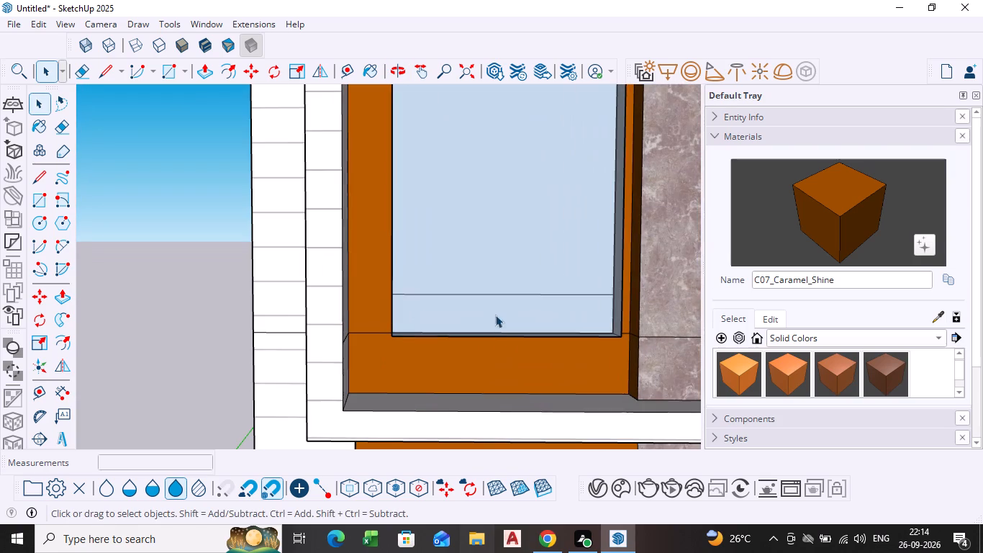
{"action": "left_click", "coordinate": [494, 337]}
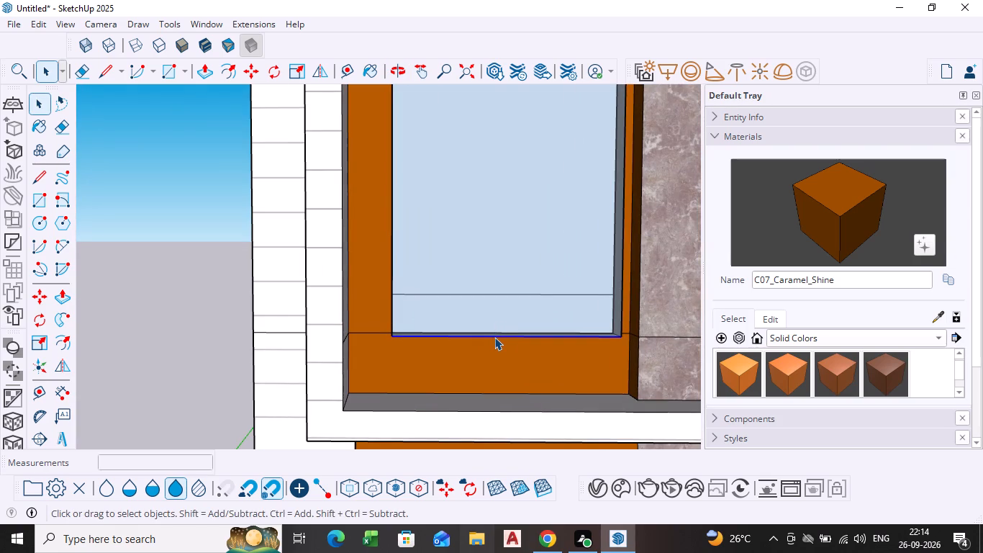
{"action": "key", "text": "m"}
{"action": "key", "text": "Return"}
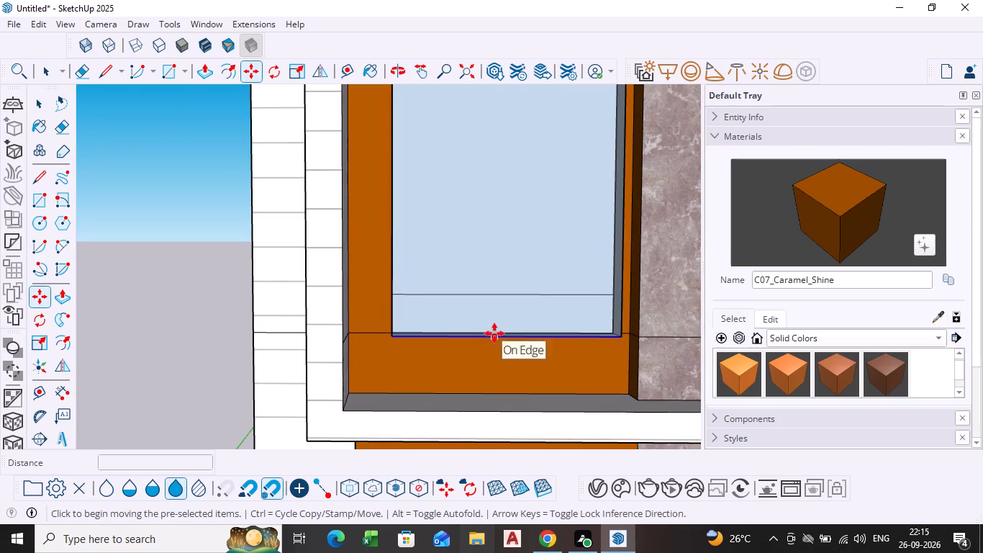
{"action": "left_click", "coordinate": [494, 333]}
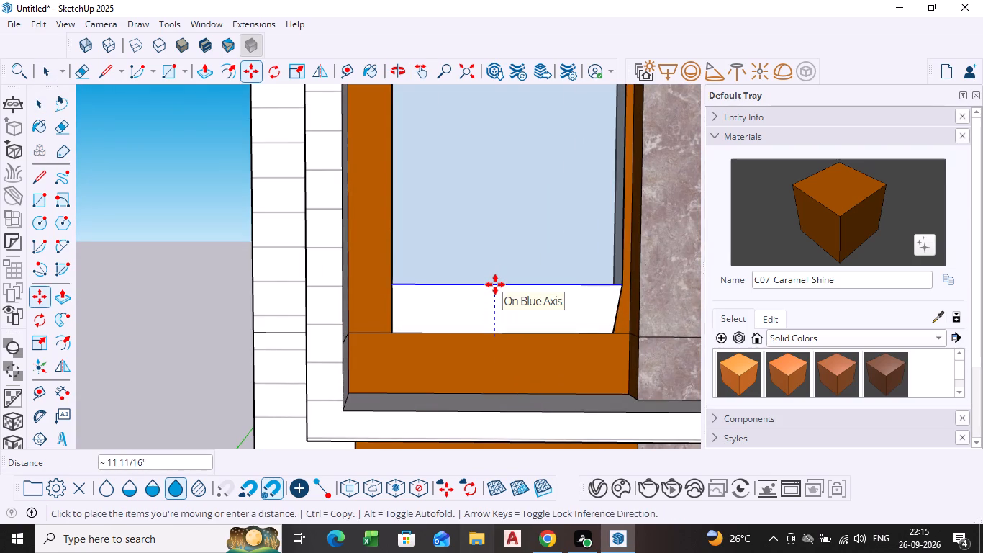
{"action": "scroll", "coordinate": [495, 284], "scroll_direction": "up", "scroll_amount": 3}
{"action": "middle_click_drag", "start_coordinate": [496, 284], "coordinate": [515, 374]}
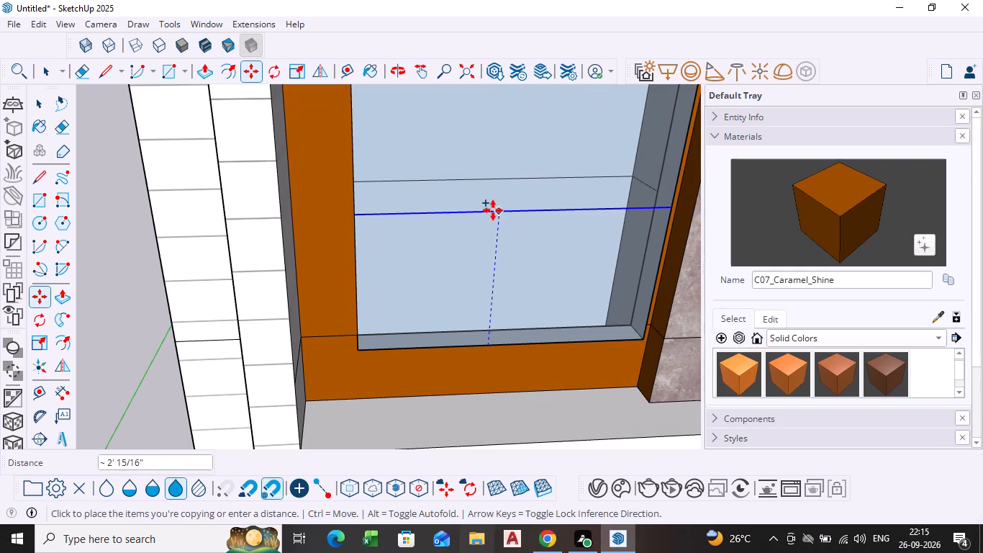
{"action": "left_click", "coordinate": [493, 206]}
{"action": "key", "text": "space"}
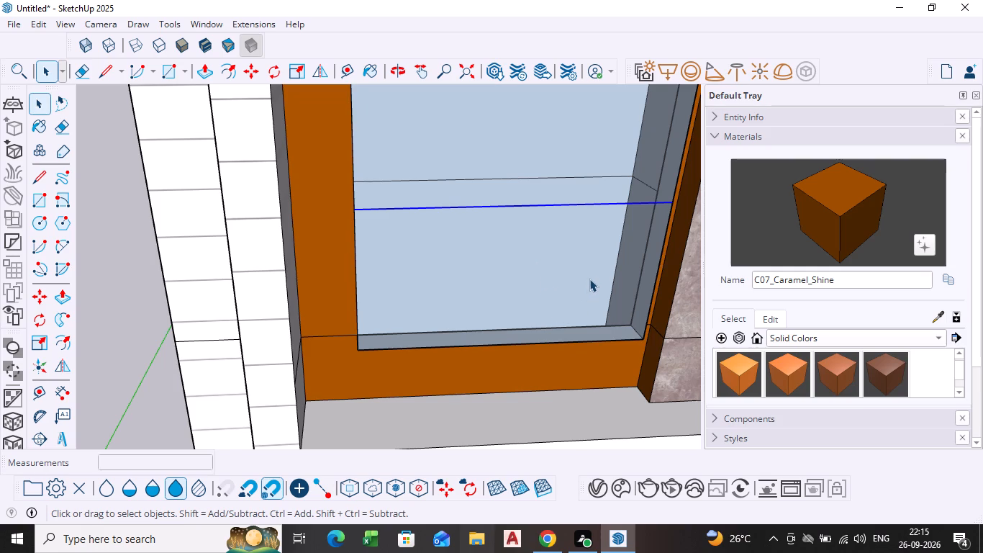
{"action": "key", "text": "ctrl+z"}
Delete the short horizontal joint line across the upper caramel window frame's lower corner beside the white fin.
{"action": "scroll", "coordinate": [585, 272], "scroll_direction": "down", "scroll_amount": 6}
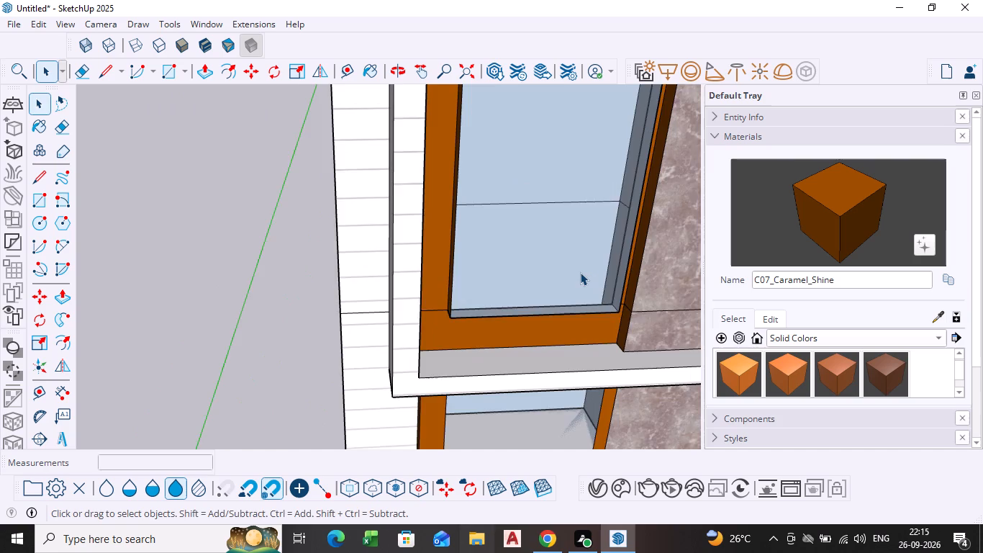
{"action": "scroll", "coordinate": [580, 272], "scroll_direction": "down", "scroll_amount": 3}
{"action": "middle_click_drag", "start_coordinate": [576, 272], "coordinate": [543, 270]}
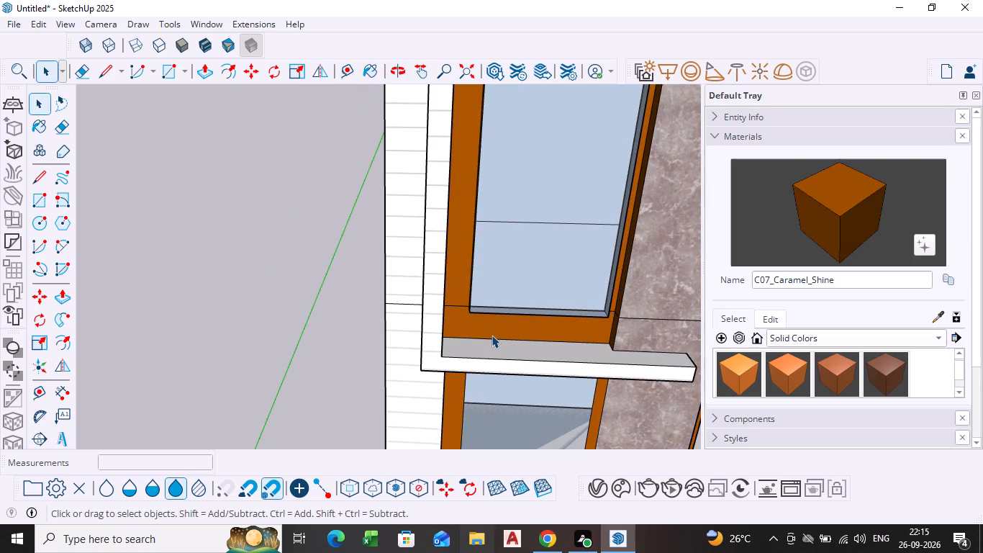
{"action": "scroll", "coordinate": [497, 408], "scroll_direction": "up", "scroll_amount": 4}
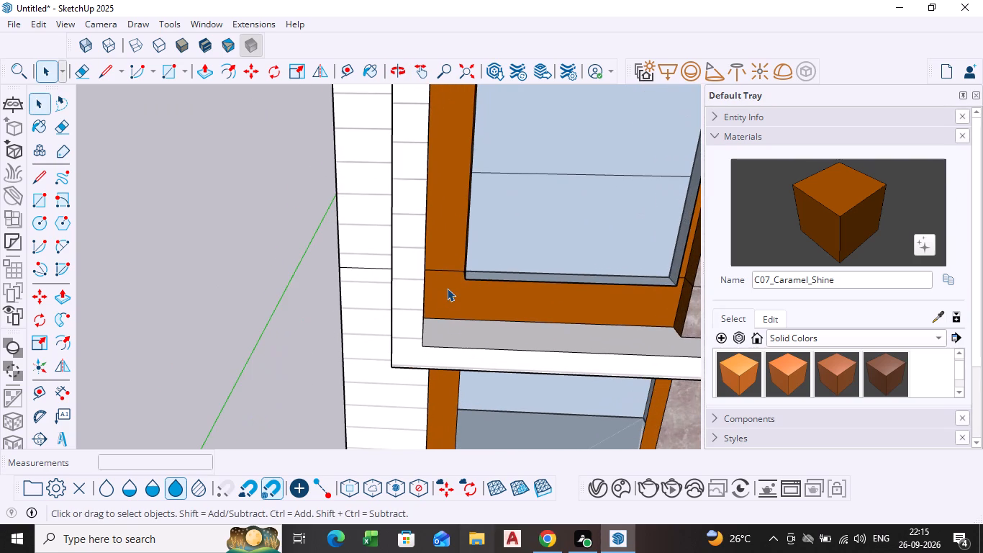
{"action": "left_click", "coordinate": [447, 271]}
{"action": "key", "text": "Delete"}
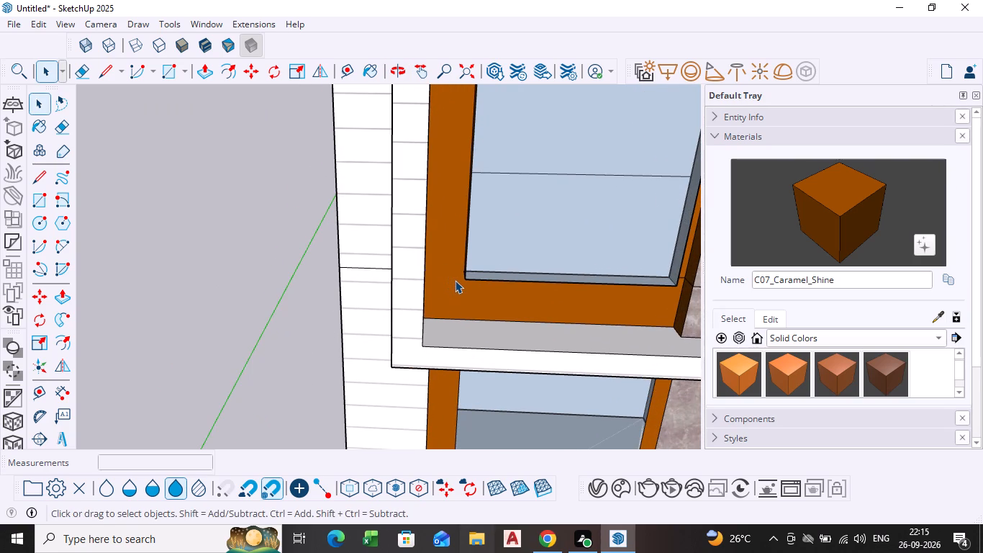
Examine the whole house facade from several angles, including the window frames, ledges, fin and side wall.
{"action": "scroll", "coordinate": [471, 298], "scroll_direction": "down", "scroll_amount": 13}
{"action": "middle_click_drag", "start_coordinate": [541, 371], "coordinate": [533, 347]}
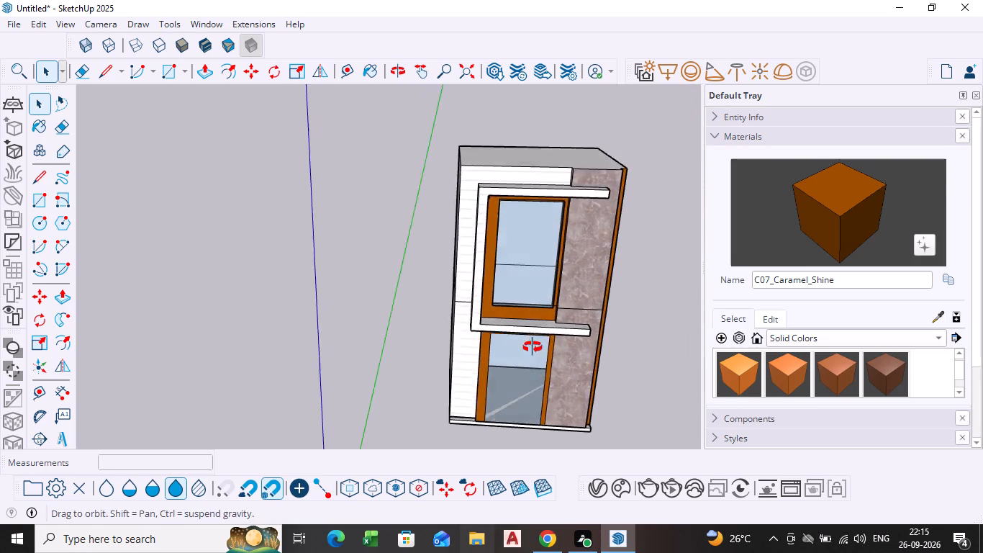
{"action": "middle_click_drag", "start_coordinate": [533, 347], "coordinate": [538, 318]}
{"action": "scroll", "coordinate": [532, 317], "scroll_direction": "down", "scroll_amount": 1}
{"action": "scroll", "coordinate": [593, 351], "scroll_direction": "up", "scroll_amount": 3}
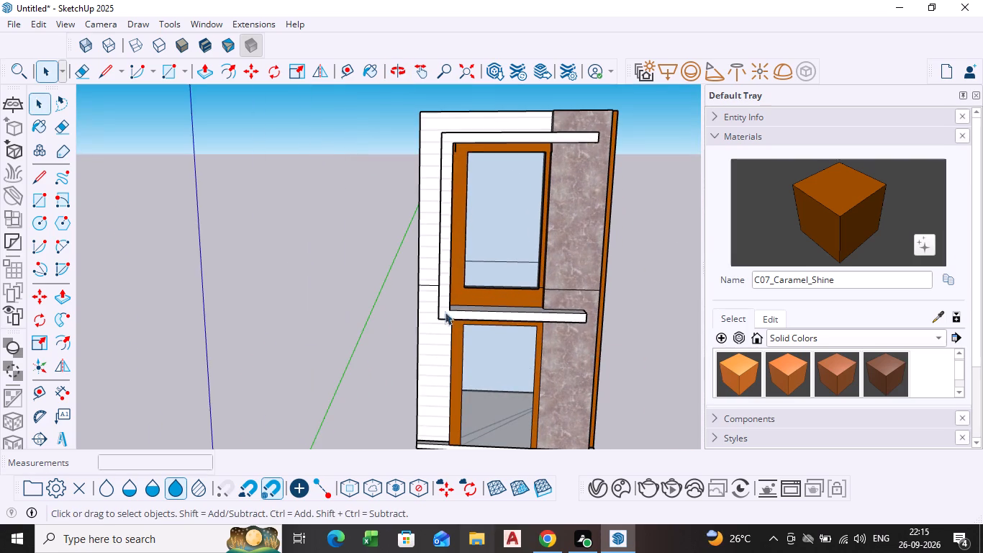
{"action": "scroll", "coordinate": [423, 287], "scroll_direction": "up", "scroll_amount": 3}
{"action": "middle_click_drag", "start_coordinate": [434, 271], "coordinate": [509, 287]}
{"action": "scroll", "coordinate": [426, 305], "scroll_direction": "up", "scroll_amount": 4}
{"action": "scroll", "coordinate": [448, 294], "scroll_direction": "down", "scroll_amount": 10}
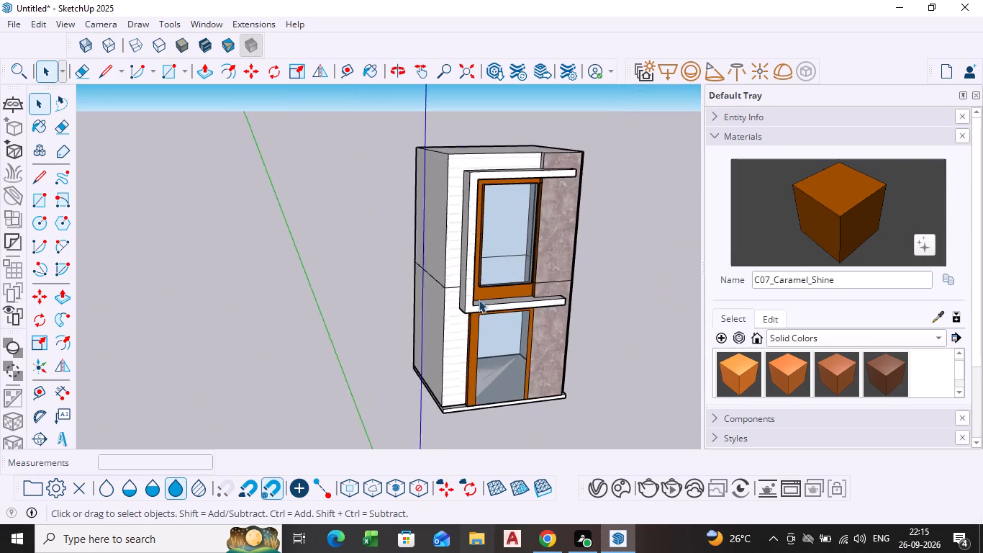
{"action": "scroll", "coordinate": [479, 300], "scroll_direction": "down", "scroll_amount": 2}
{"action": "middle_click_drag", "start_coordinate": [507, 323], "coordinate": [462, 302]}
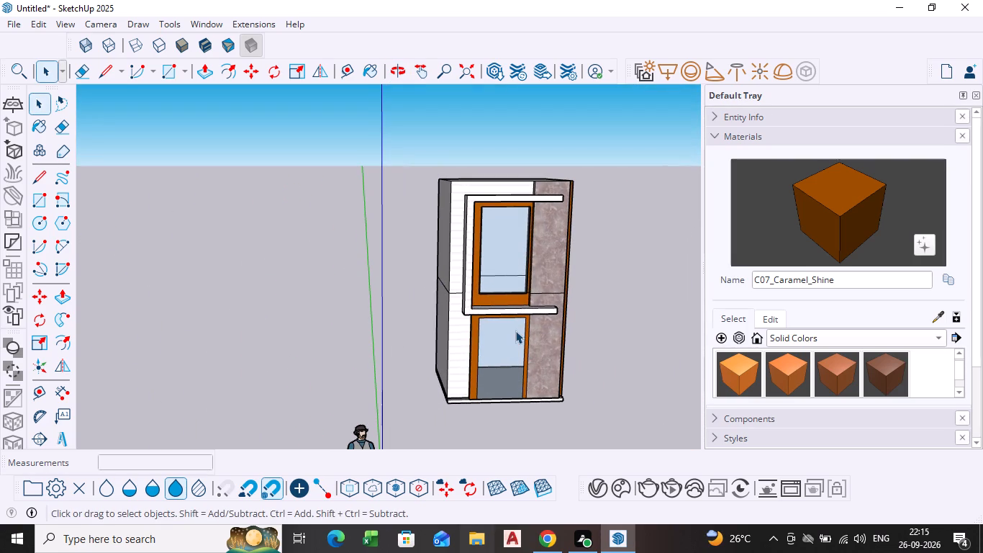
{"action": "middle_click_drag", "start_coordinate": [516, 323], "coordinate": [504, 281]}
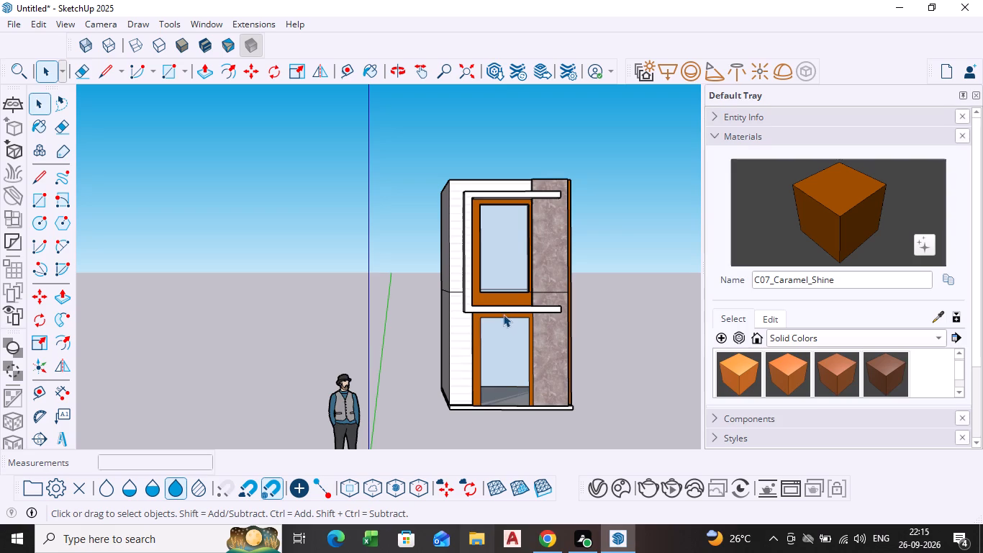
Open the V-Ray Asset Editor.
{"action": "left_click", "coordinate": [601, 487]}
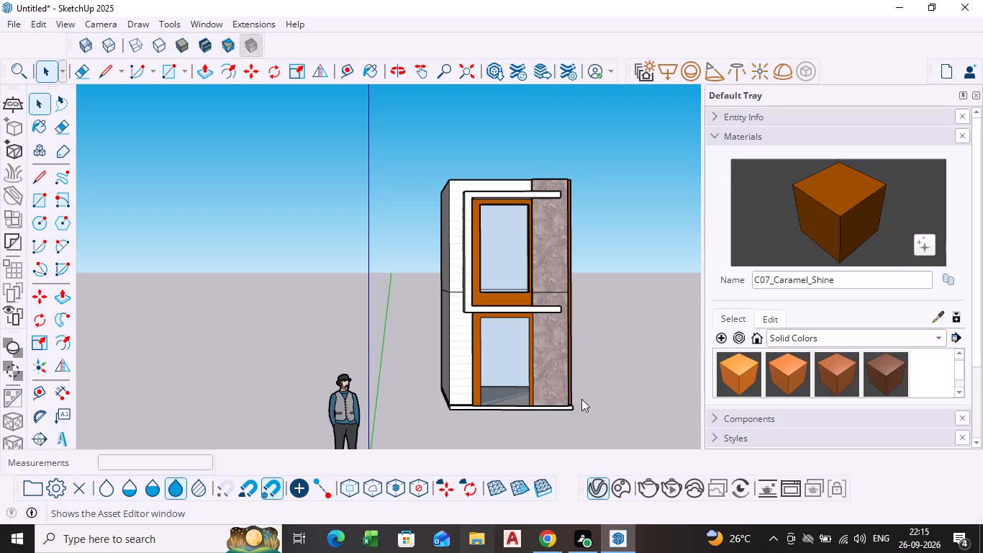
{"action": "middle_click_drag", "start_coordinate": [565, 391], "coordinate": [664, 419]}
{"action": "scroll", "coordinate": [476, 379], "scroll_direction": "down", "scroll_amount": 1}
{"action": "middle_click_drag", "start_coordinate": [476, 379], "coordinate": [562, 417]}
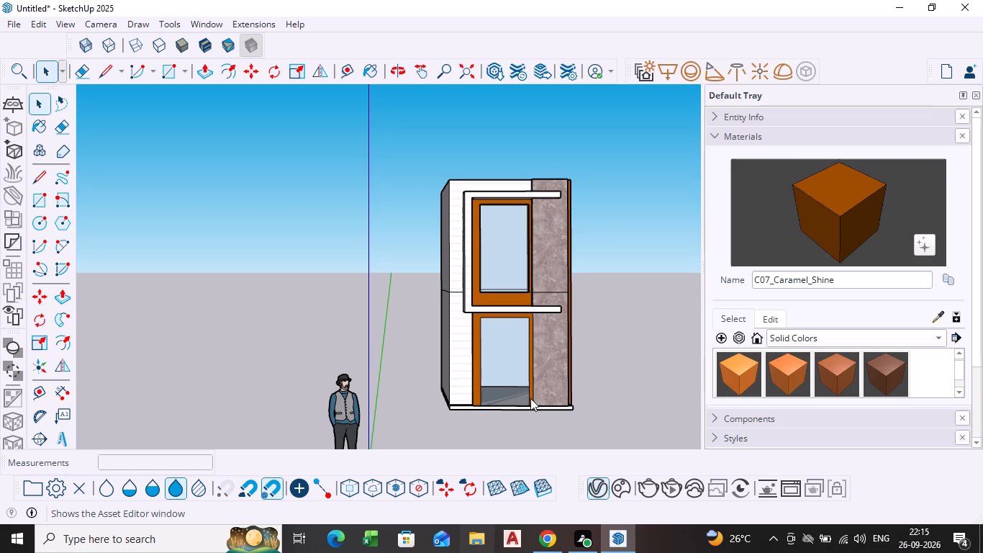
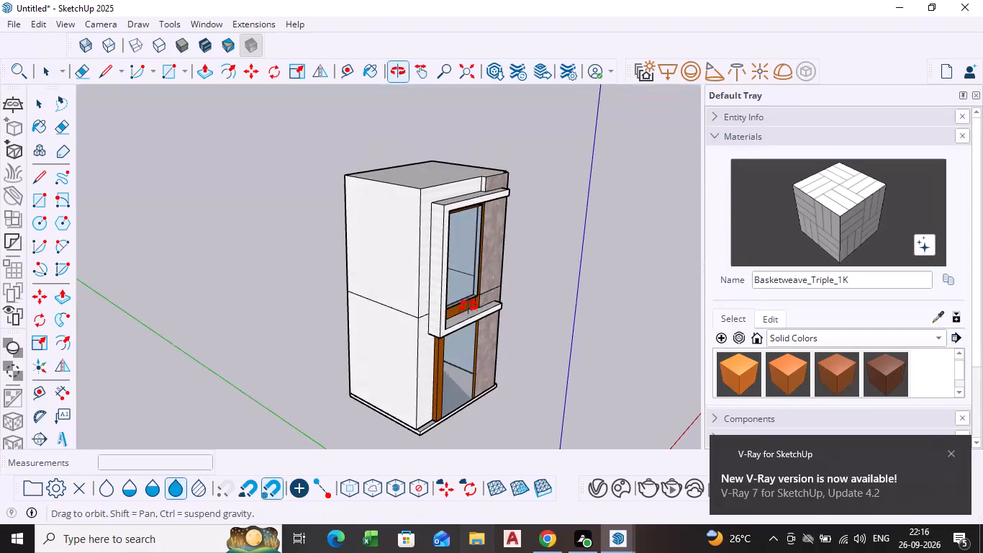
Examine the upper window's caramel frame, ledge and adjoining marble wall up close and from the front.
{"action": "scroll", "coordinate": [486, 277], "scroll_direction": "up", "scroll_amount": 10}
{"action": "middle_click_drag", "start_coordinate": [489, 272], "coordinate": [492, 272]}
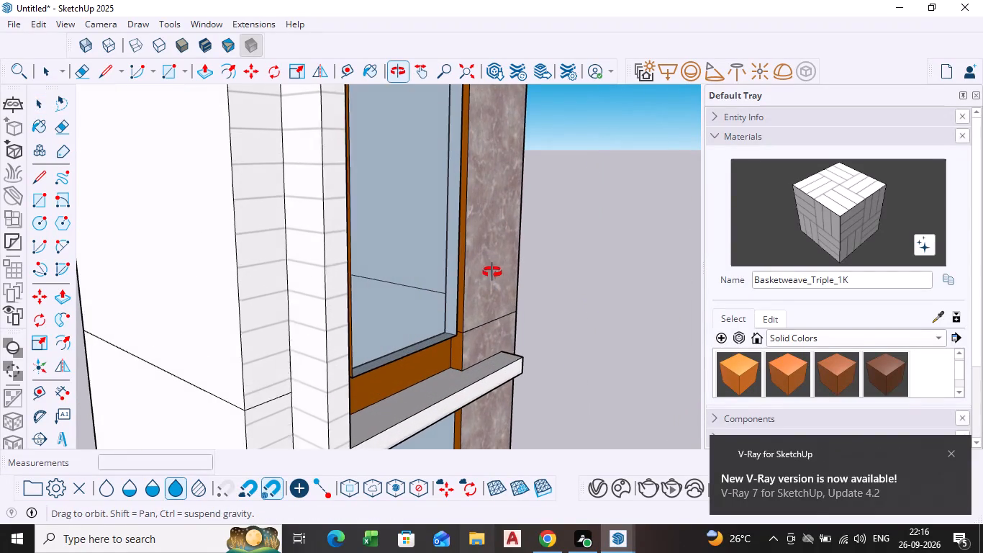
{"action": "middle_click_drag", "start_coordinate": [492, 272], "coordinate": [498, 274]}
{"action": "scroll", "coordinate": [494, 274], "scroll_direction": "up", "scroll_amount": 3}
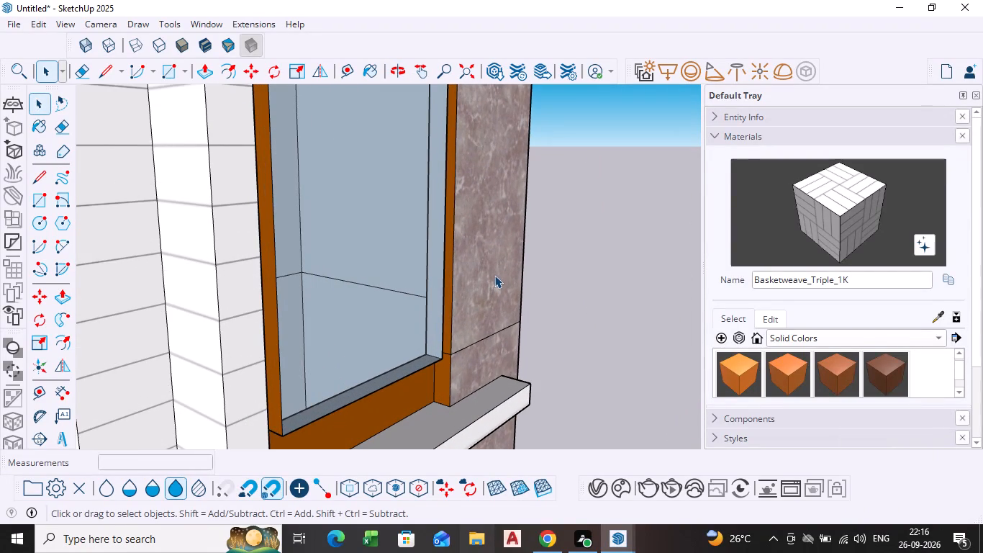
{"action": "middle_click_drag", "start_coordinate": [494, 282], "coordinate": [383, 288]}
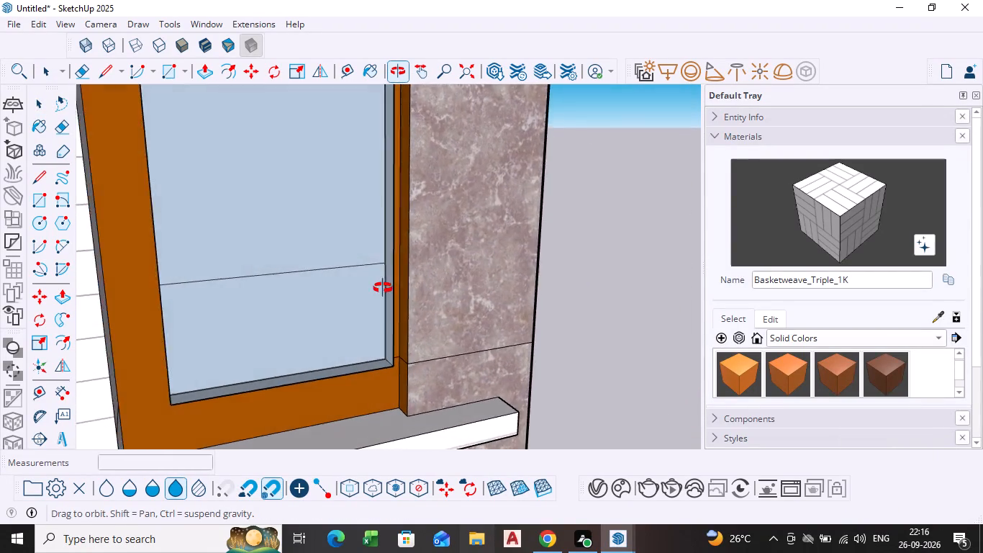
{"action": "middle_click_drag", "start_coordinate": [383, 288], "coordinate": [370, 284]}
{"action": "scroll", "coordinate": [385, 277], "scroll_direction": "down", "scroll_amount": 11}
{"action": "scroll", "coordinate": [377, 274], "scroll_direction": "down", "scroll_amount": 1, "text": "shift"}
{"action": "middle_click_drag", "start_coordinate": [377, 274], "coordinate": [397, 275], "text": "shift"}
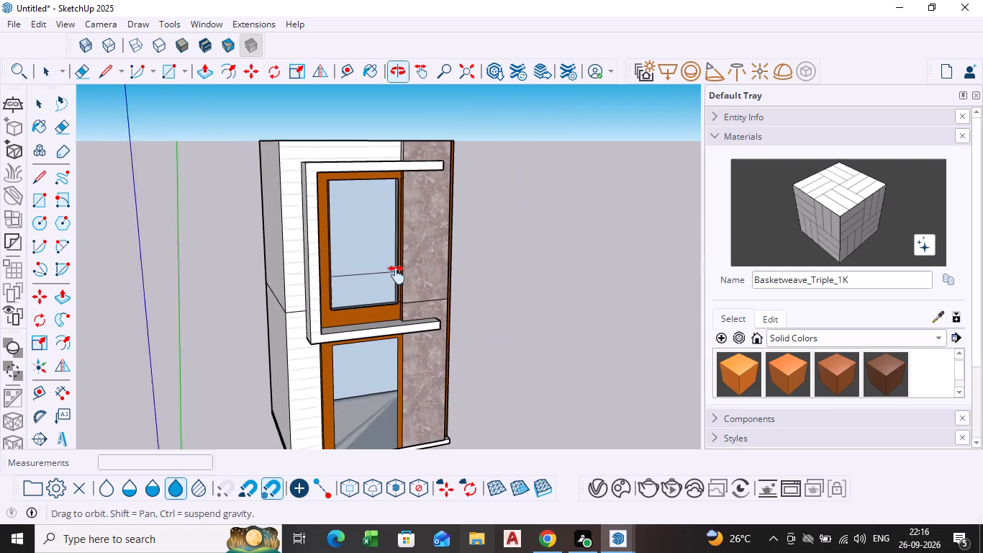
{"action": "middle_click_drag", "start_coordinate": [397, 275], "coordinate": [465, 295], "text": "shift"}
{"action": "middle_click_drag", "start_coordinate": [448, 300], "coordinate": [401, 295]}
{"action": "scroll", "coordinate": [414, 286], "scroll_direction": "up", "scroll_amount": 9}
{"action": "middle_click_drag", "start_coordinate": [402, 296], "coordinate": [410, 300]}
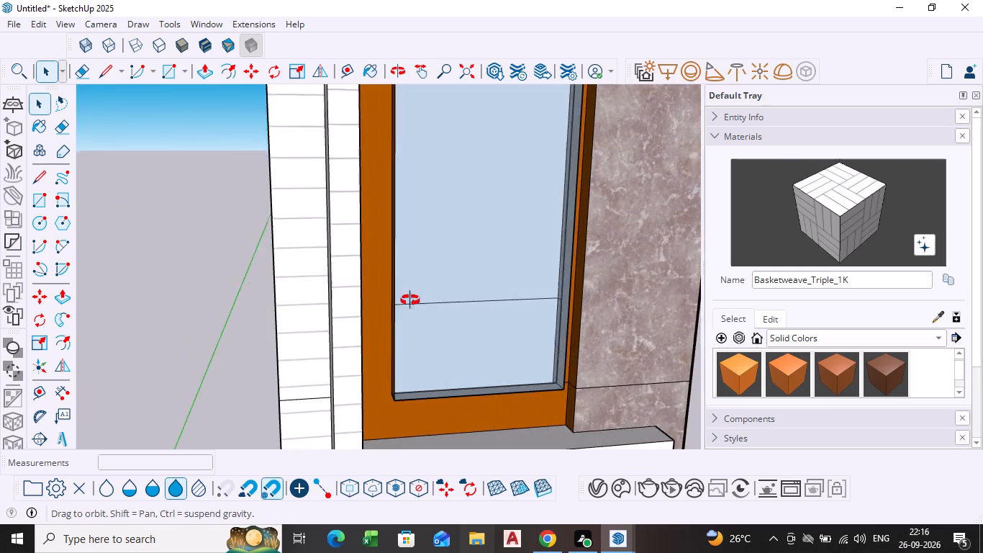
{"action": "middle_click_drag", "start_coordinate": [410, 300], "coordinate": [395, 306]}
{"action": "scroll", "coordinate": [406, 304], "scroll_direction": "down", "scroll_amount": 7}
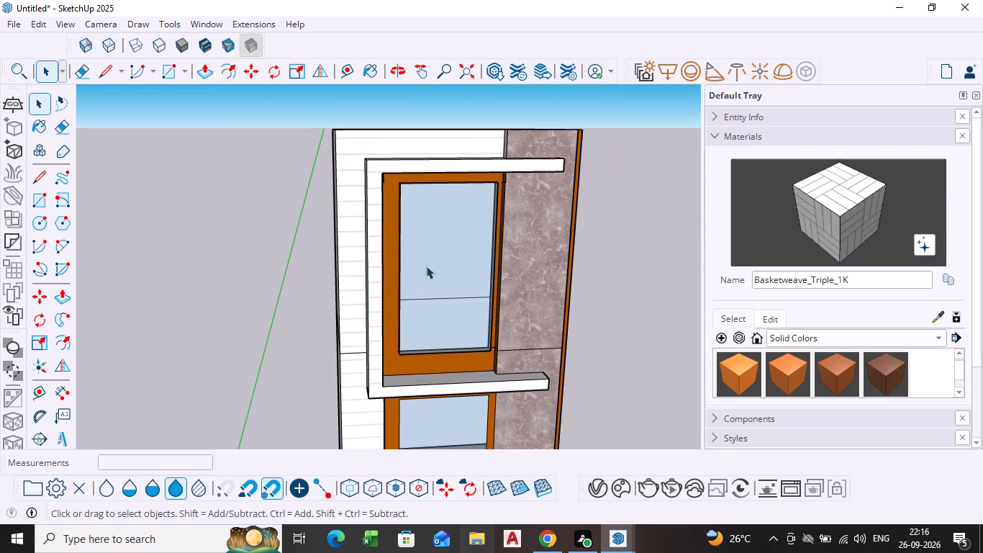
Select the upper window's glass pane and examine it, the frame and the line crossing behind the glass from several angles.
{"action": "left_click", "coordinate": [430, 271]}
{"action": "scroll", "coordinate": [438, 277], "scroll_direction": "down", "scroll_amount": 1}
{"action": "middle_click_drag", "start_coordinate": [438, 277], "coordinate": [539, 283]}
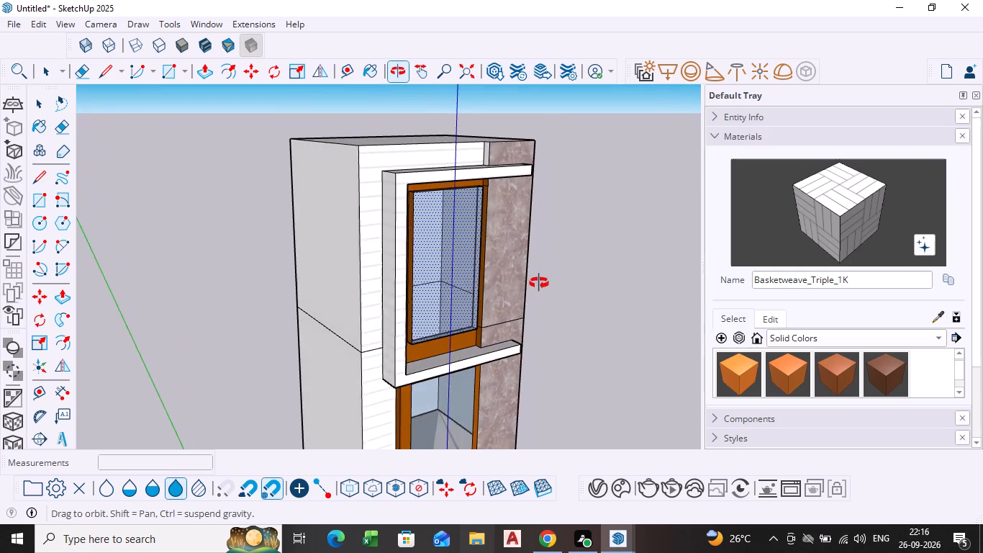
{"action": "middle_click_drag", "start_coordinate": [539, 283], "coordinate": [534, 294]}
{"action": "scroll", "coordinate": [417, 296], "scroll_direction": "up", "scroll_amount": 14}
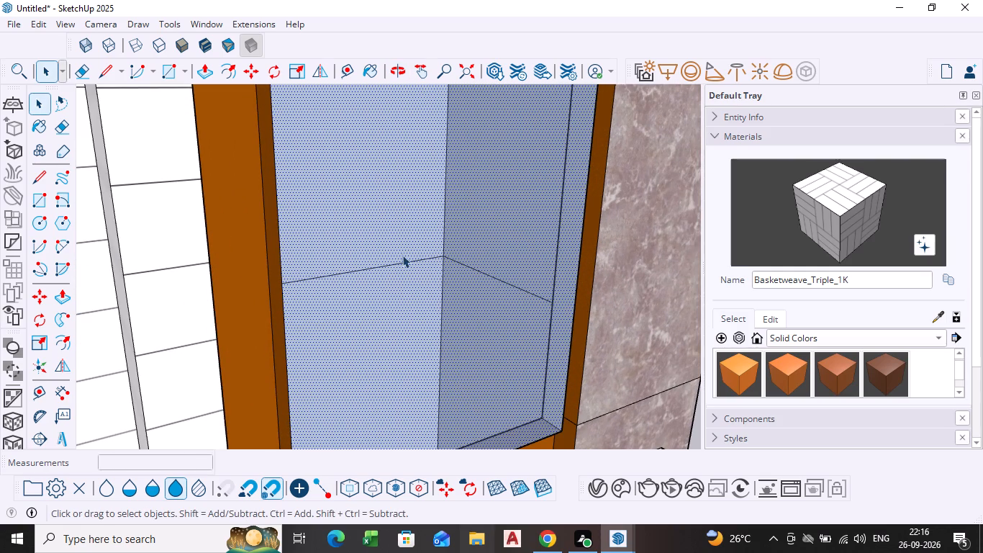
{"action": "left_click", "coordinate": [397, 233]}
{"action": "scroll", "coordinate": [397, 233], "scroll_direction": "down", "scroll_amount": 6}
{"action": "key", "text": "Escape"}
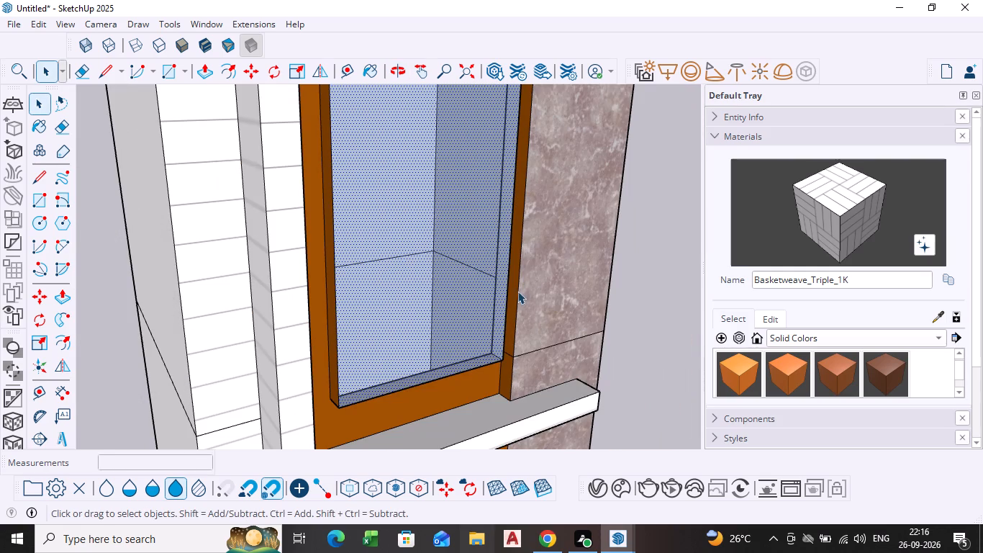
{"action": "key", "text": "c"}
{"action": "key", "text": "space"}
{"action": "scroll", "coordinate": [535, 329], "scroll_direction": "down", "scroll_amount": 2}
{"action": "middle_click_drag", "start_coordinate": [497, 354], "coordinate": [449, 356]}
{"action": "scroll", "coordinate": [433, 341], "scroll_direction": "up", "scroll_amount": 3}
{"action": "middle_click_drag", "start_coordinate": [367, 333], "coordinate": [477, 321]}
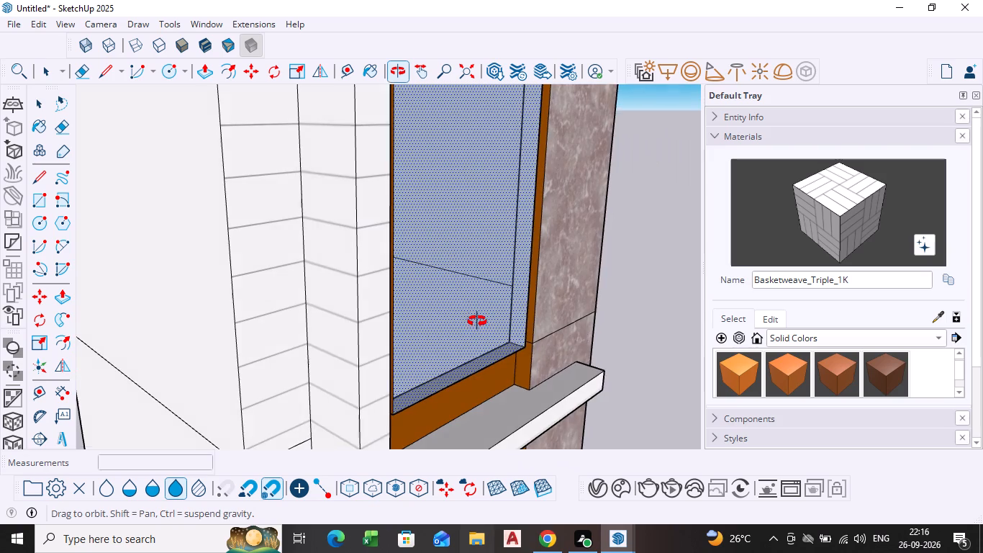
{"action": "middle_click_drag", "start_coordinate": [477, 321], "coordinate": [422, 334]}
{"action": "scroll", "coordinate": [422, 333], "scroll_direction": "down", "scroll_amount": 13}
{"action": "middle_click_drag", "start_coordinate": [434, 328], "coordinate": [517, 312], "text": "shift"}
{"action": "middle_click_drag", "start_coordinate": [495, 333], "coordinate": [432, 327]}
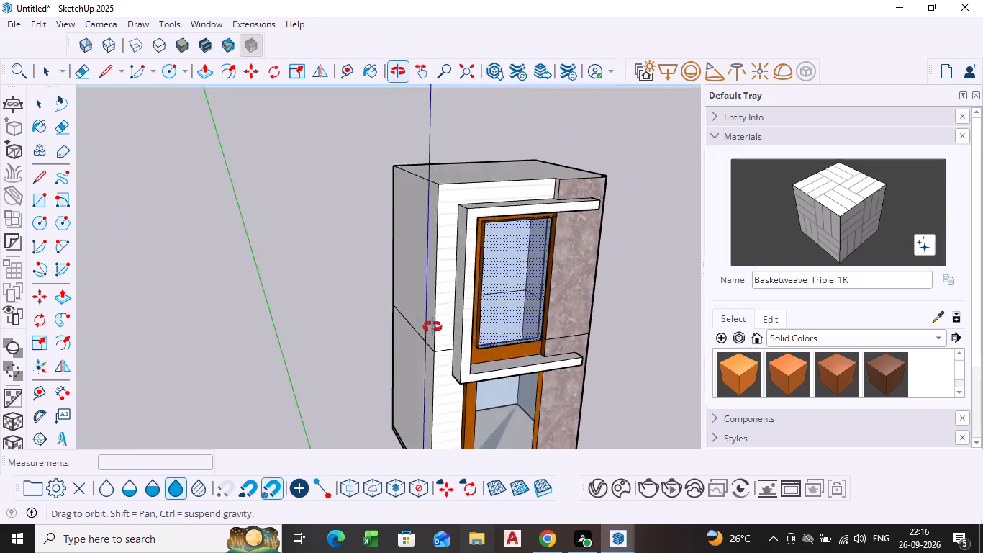
{"action": "middle_click_drag", "start_coordinate": [432, 327], "coordinate": [377, 306]}
{"action": "scroll", "coordinate": [480, 298], "scroll_direction": "up", "scroll_amount": 7}
{"action": "middle_click_drag", "start_coordinate": [440, 305], "coordinate": [459, 303]}
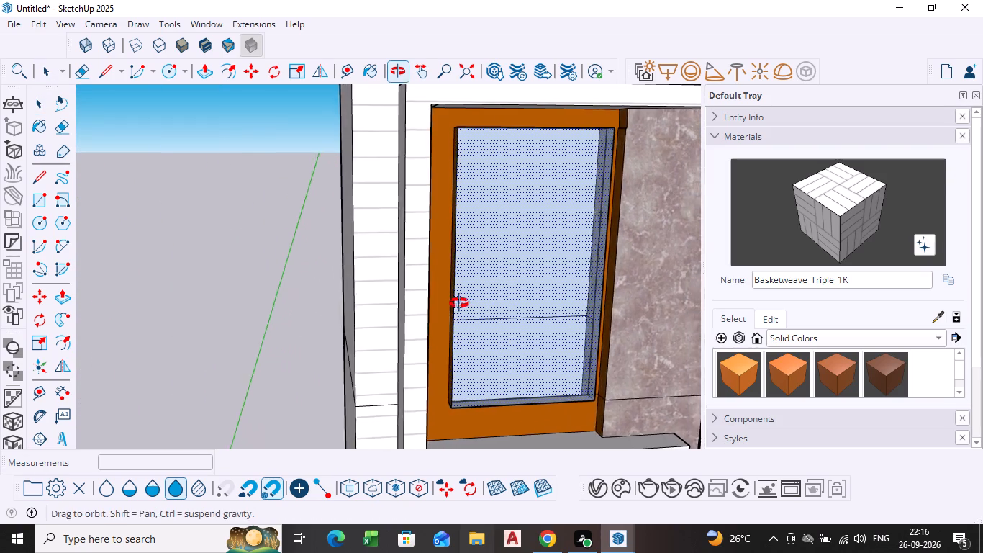
{"action": "middle_click_drag", "start_coordinate": [459, 303], "coordinate": [491, 303]}
{"action": "scroll", "coordinate": [462, 315], "scroll_direction": "up", "scroll_amount": 8}
{"action": "middle_click_drag", "start_coordinate": [437, 315], "coordinate": [366, 323]}
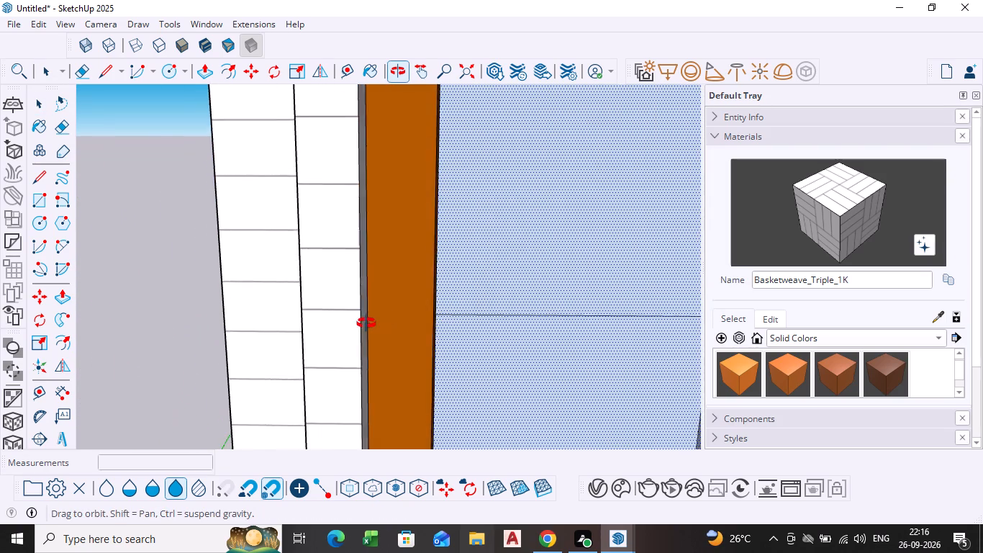
{"action": "middle_click_drag", "start_coordinate": [366, 323], "coordinate": [481, 310]}
{"action": "scroll", "coordinate": [481, 308], "scroll_direction": "down", "scroll_amount": 11}
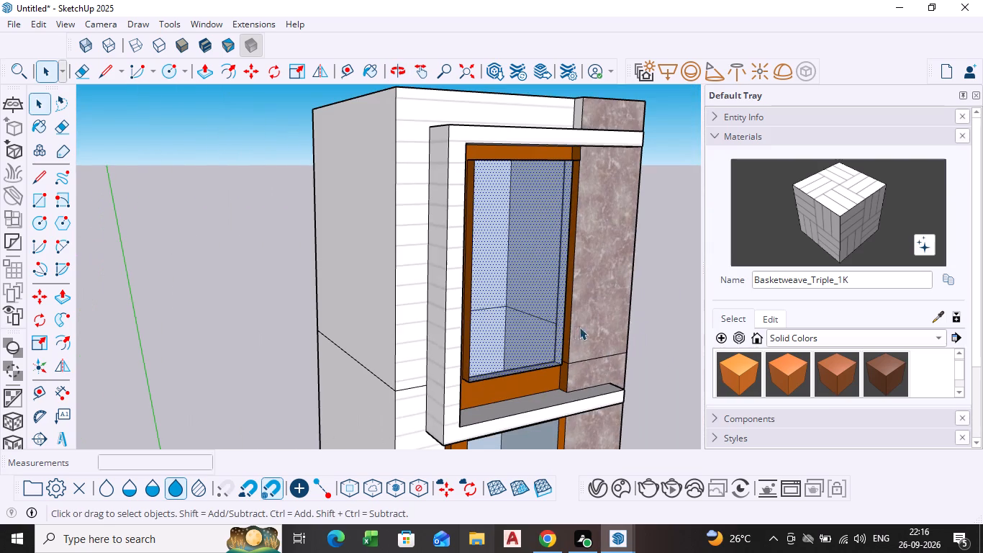
{"action": "left_click", "coordinate": [676, 310]}
{"action": "key", "text": "space"}
{"action": "middle_click_drag", "start_coordinate": [567, 332], "coordinate": [534, 350]}
{"action": "scroll", "coordinate": [564, 334], "scroll_direction": "down", "scroll_amount": 1}
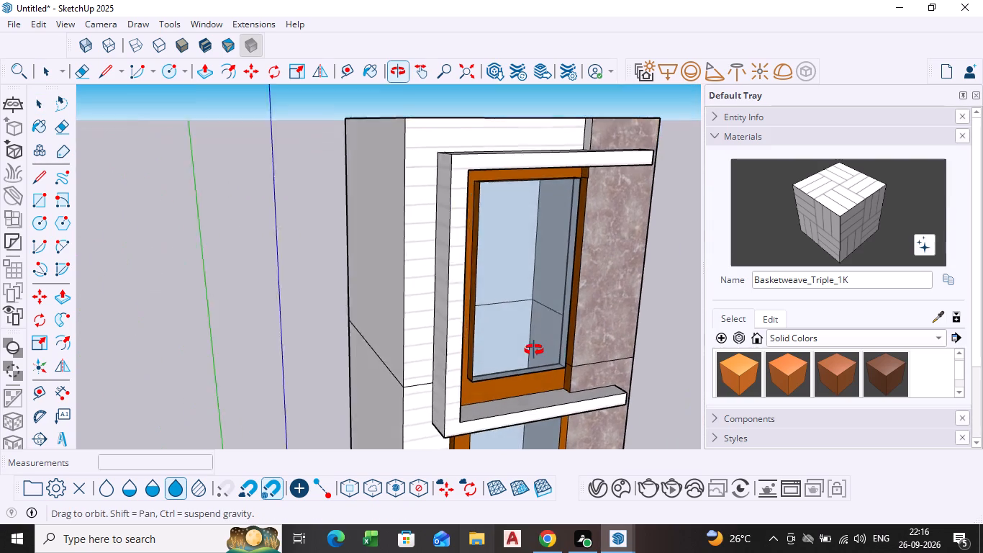
{"action": "middle_click_drag", "start_coordinate": [534, 350], "coordinate": [481, 352]}
{"action": "scroll", "coordinate": [481, 343], "scroll_direction": "up", "scroll_amount": 4}
{"action": "scroll", "coordinate": [481, 338], "scroll_direction": "down", "scroll_amount": 4}
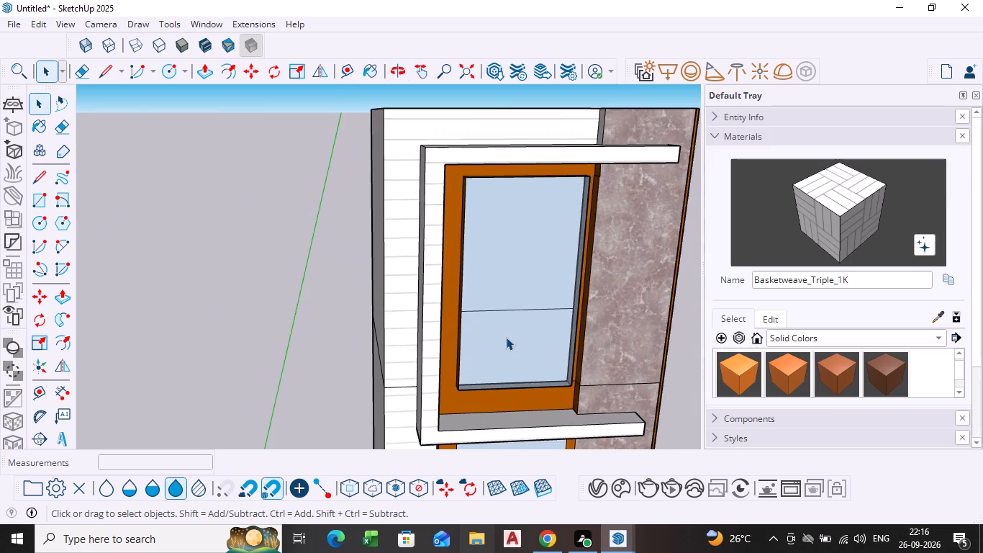
{"action": "scroll", "coordinate": [506, 337], "scroll_direction": "down", "scroll_amount": 9}
{"action": "middle_click_drag", "start_coordinate": [509, 362], "coordinate": [460, 355]}
{"action": "scroll", "coordinate": [503, 357], "scroll_direction": "down", "scroll_amount": 4}
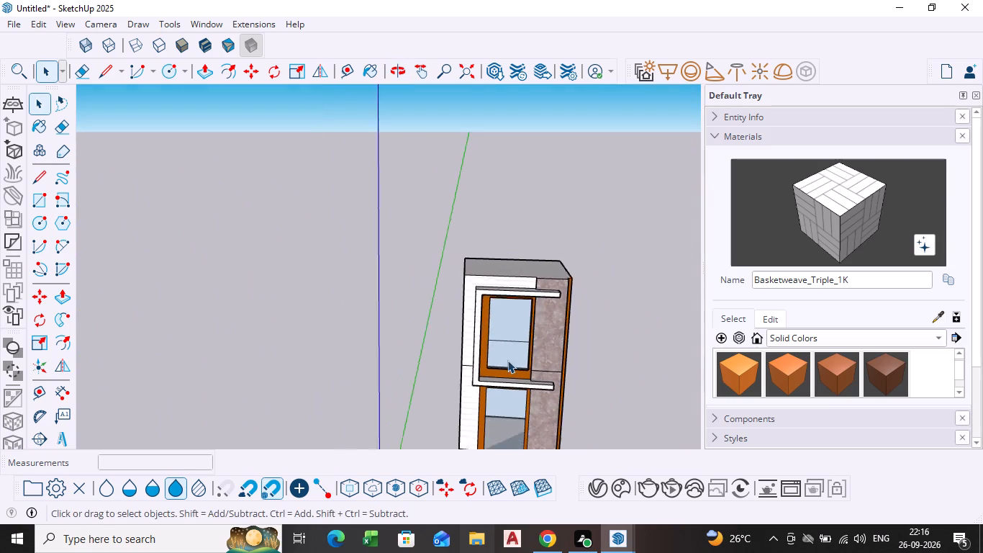
{"action": "scroll", "coordinate": [507, 360], "scroll_direction": "down", "scroll_amount": 2}
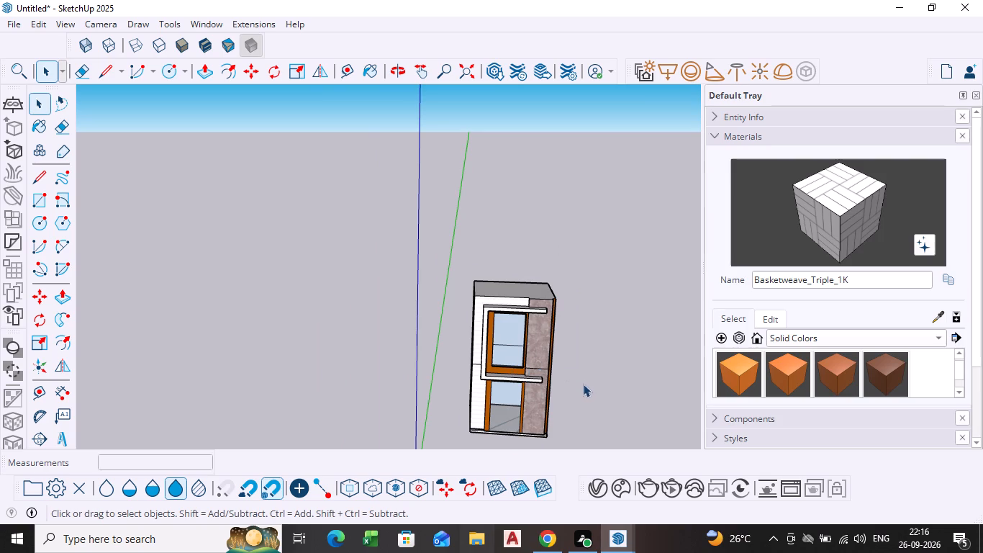
Push/Pull the upper storey's white side wall outward about 3 13/16" beside the caramel corner strip.
{"action": "scroll", "coordinate": [583, 384], "scroll_direction": "up", "scroll_amount": 13}
{"action": "middle_click_drag", "start_coordinate": [540, 320], "coordinate": [389, 311]}
{"action": "left_click", "coordinate": [556, 318]}
{"action": "key", "text": "p"}
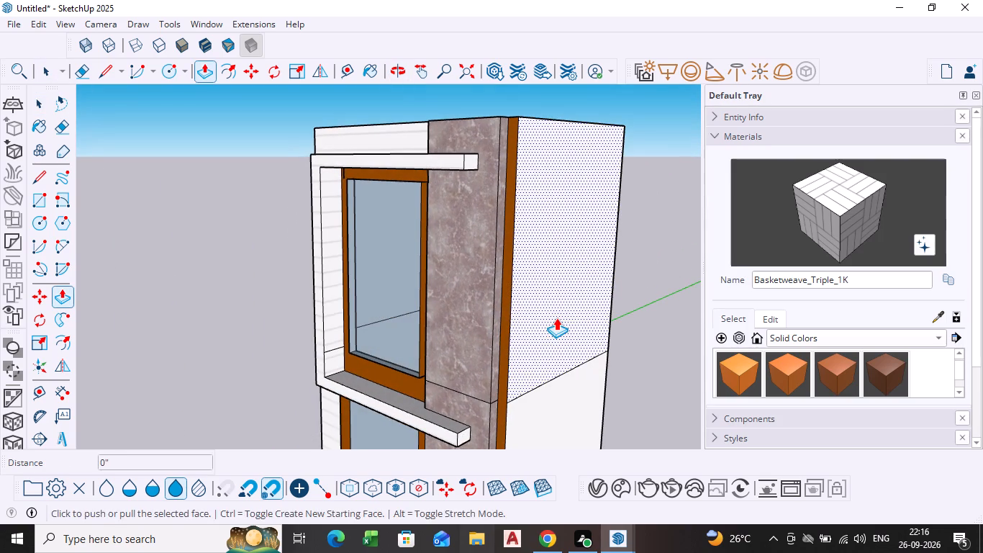
{"action": "left_click", "coordinate": [556, 318]}
{"action": "left_click", "coordinate": [563, 320]}
Push/Pull the lower storey's white side wall outward about 3 13/16", flush with the upper side wall.
{"action": "scroll", "coordinate": [573, 354], "scroll_direction": "down", "scroll_amount": 3}
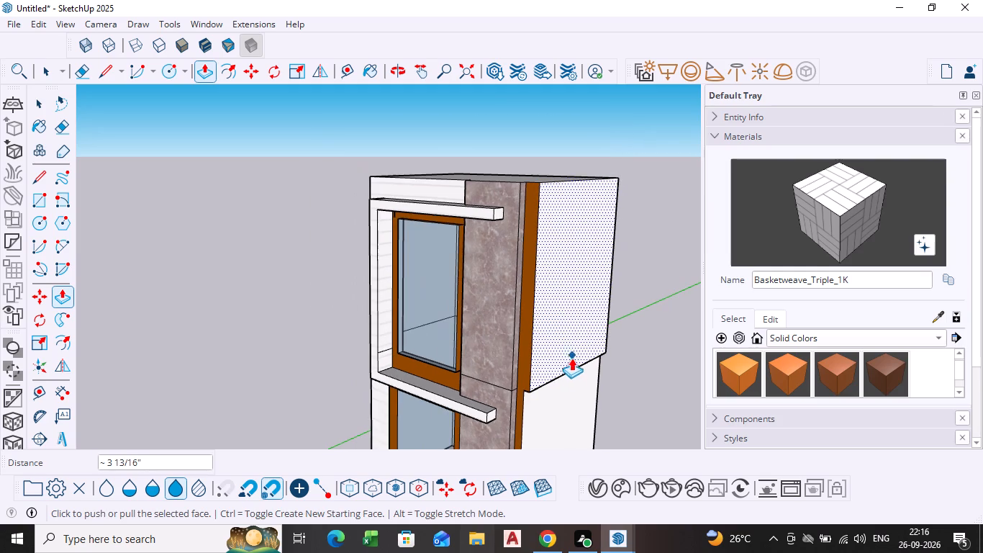
{"action": "middle_click_drag", "start_coordinate": [561, 382], "coordinate": [527, 252], "text": "shift"}
{"action": "left_click", "coordinate": [524, 328]}
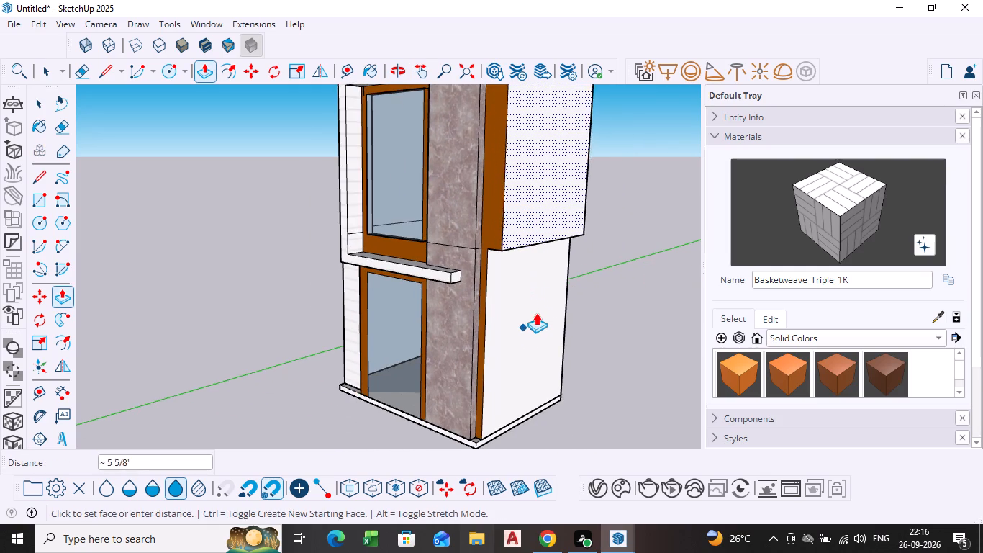
{"action": "key", "text": "Escape"}
{"action": "left_click", "coordinate": [519, 307]}
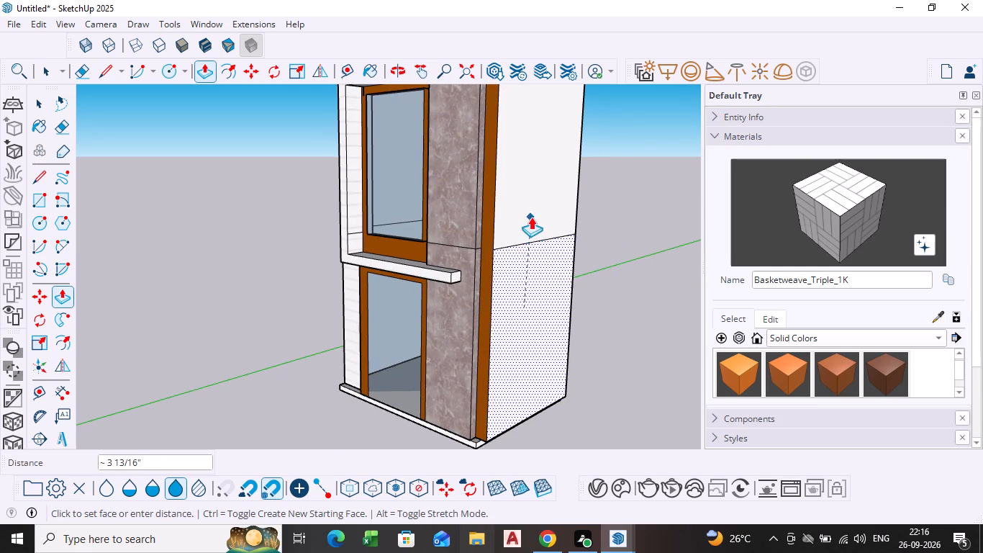
{"action": "left_click", "coordinate": [531, 217]}
{"action": "scroll", "coordinate": [476, 318], "scroll_direction": "down", "scroll_amount": 2}
{"action": "middle_click_drag", "start_coordinate": [488, 333], "coordinate": [598, 307]}
{"action": "key", "text": "Escape"}
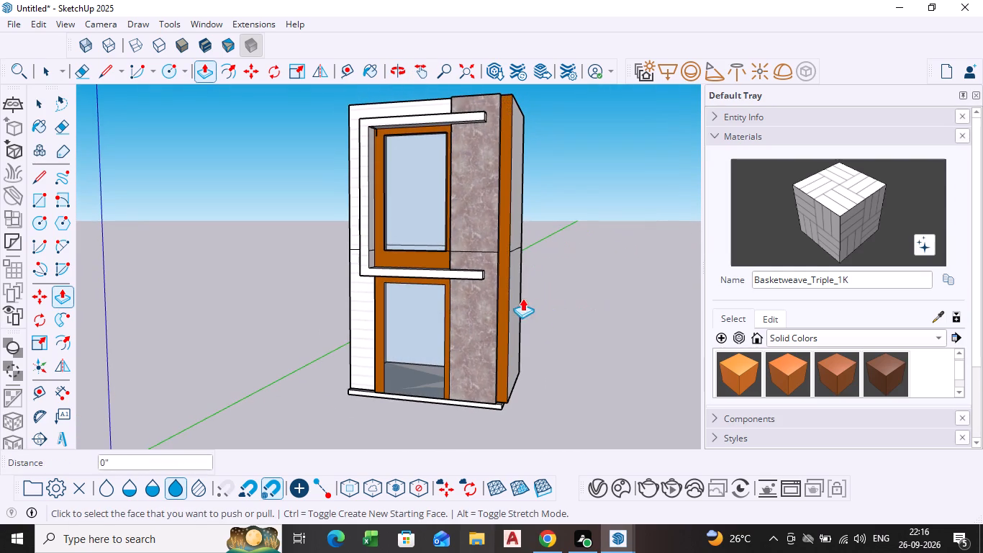
{"action": "key", "text": "space"}
{"action": "middle_click_drag", "start_coordinate": [494, 309], "coordinate": [571, 318]}
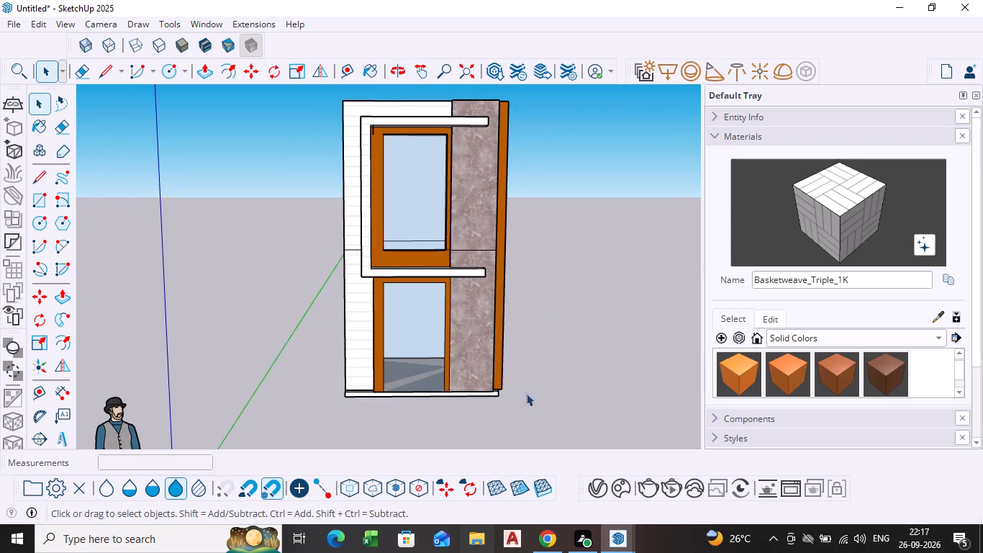
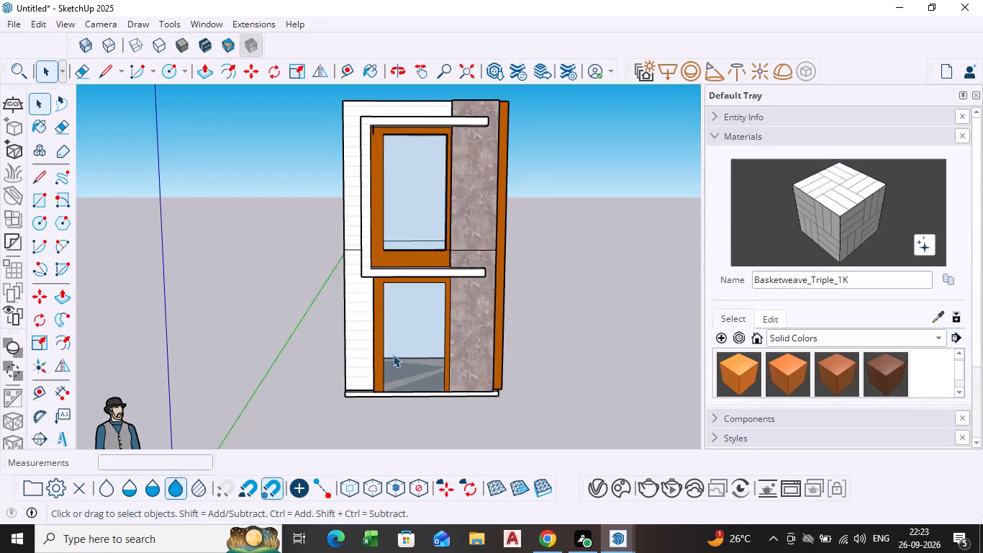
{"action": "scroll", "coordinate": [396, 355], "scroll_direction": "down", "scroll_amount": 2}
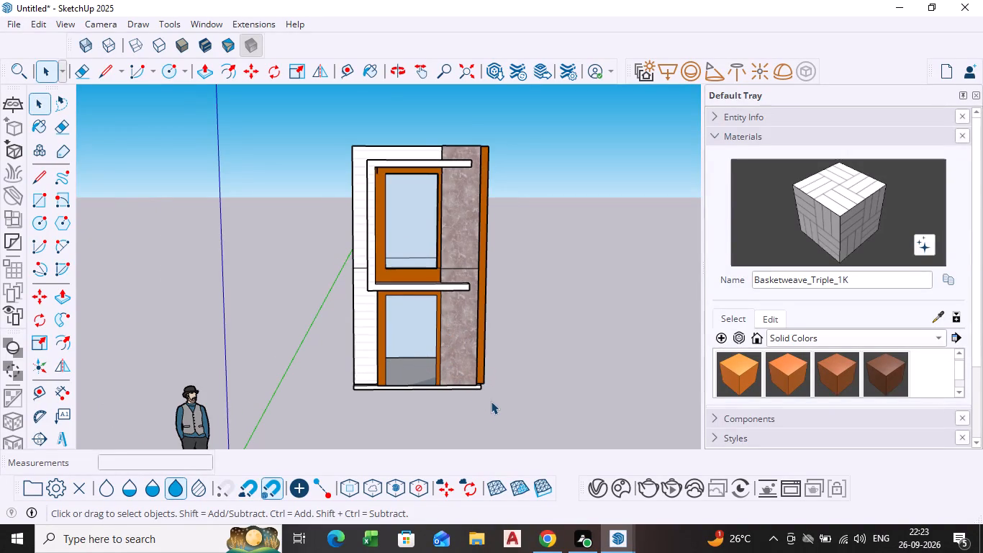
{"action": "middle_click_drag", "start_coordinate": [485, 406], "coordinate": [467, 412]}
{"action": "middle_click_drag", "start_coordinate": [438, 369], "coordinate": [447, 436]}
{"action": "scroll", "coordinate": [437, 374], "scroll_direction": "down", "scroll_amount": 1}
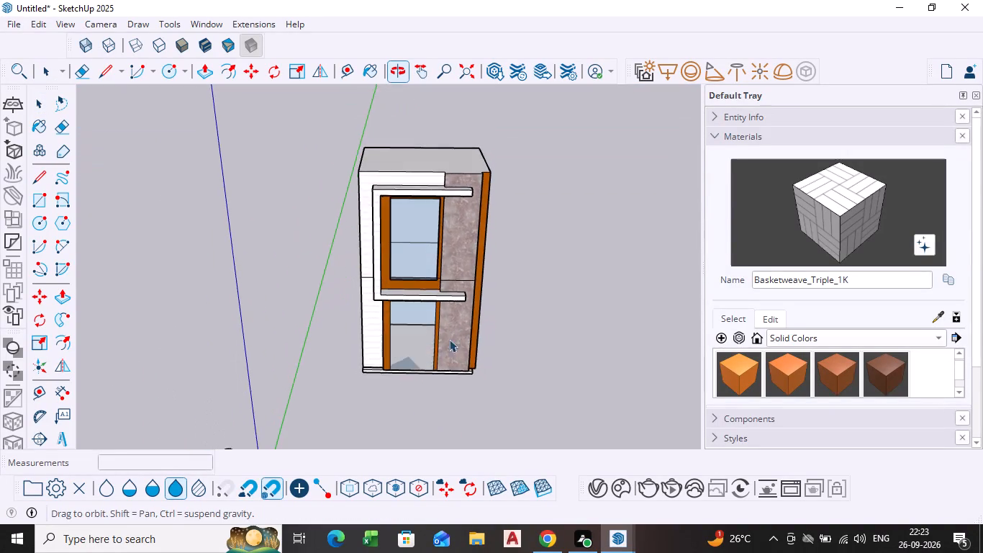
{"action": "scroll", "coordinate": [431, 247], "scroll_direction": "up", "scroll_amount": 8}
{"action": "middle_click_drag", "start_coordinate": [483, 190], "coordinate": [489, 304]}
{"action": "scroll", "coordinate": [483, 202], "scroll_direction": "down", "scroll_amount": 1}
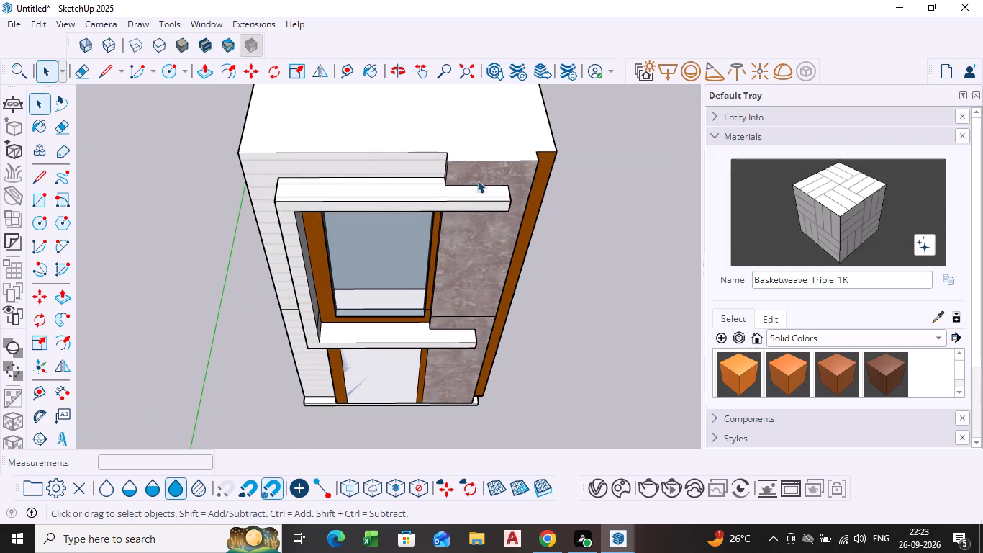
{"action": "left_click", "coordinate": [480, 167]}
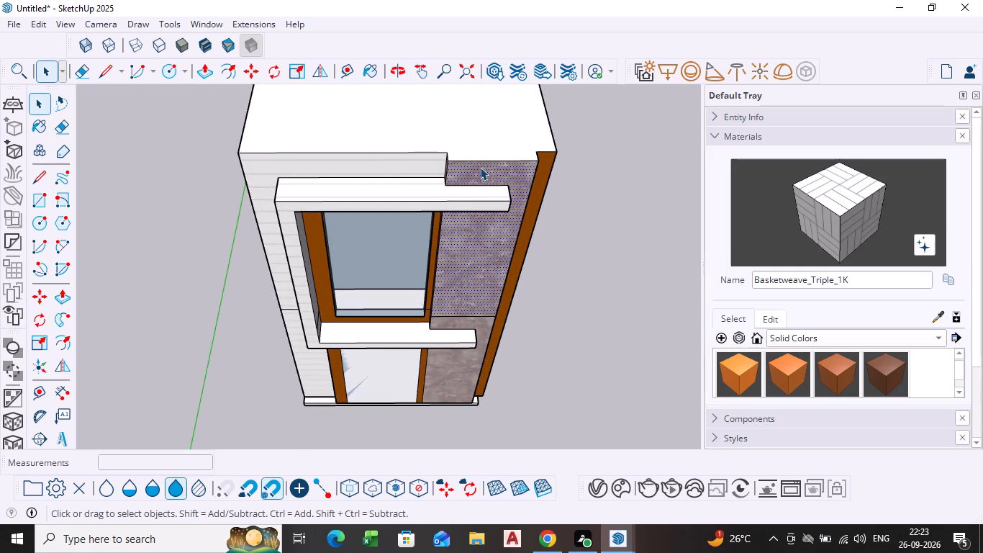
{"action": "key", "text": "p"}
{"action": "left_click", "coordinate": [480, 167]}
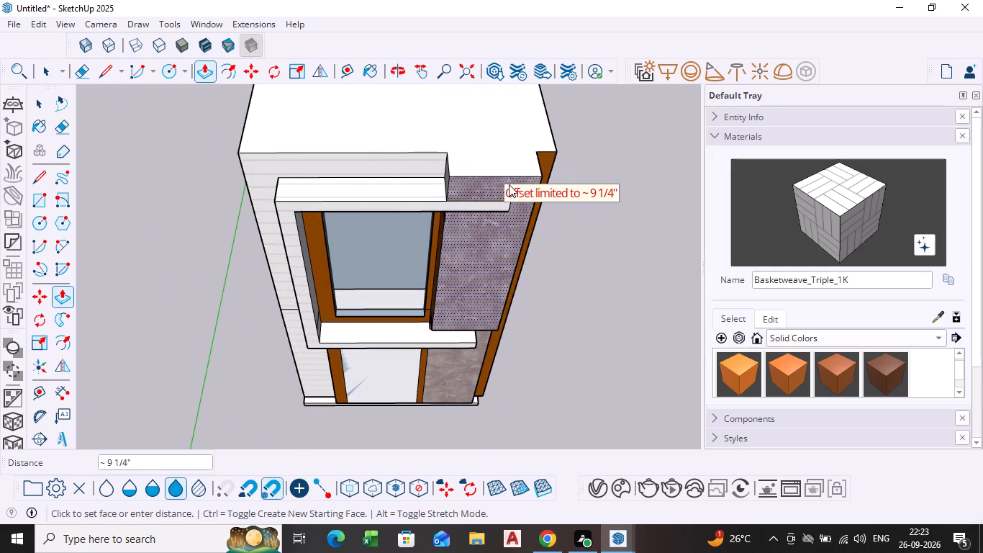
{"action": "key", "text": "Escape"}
Draw a line about 3' 1 9/16" long on the roof, separating the strip above the projecting marble wall.
{"action": "middle_click_drag", "start_coordinate": [480, 186], "coordinate": [473, 320]}
{"action": "scroll", "coordinate": [476, 274], "scroll_direction": "down", "scroll_amount": 1}
{"action": "scroll", "coordinate": [455, 290], "scroll_direction": "up", "scroll_amount": 4}
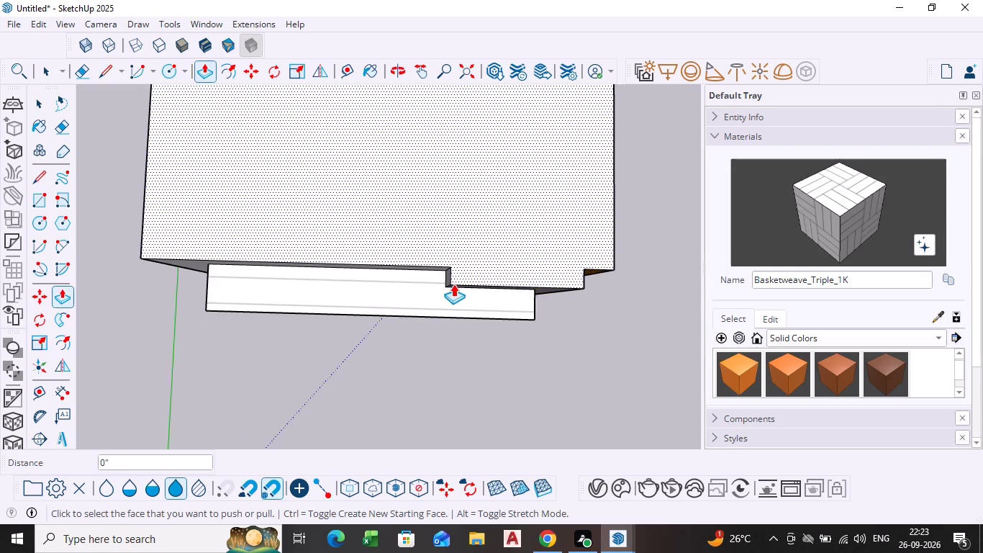
{"action": "key", "text": "space"}
{"action": "key", "text": "l"}
{"action": "key", "text": "Return"}
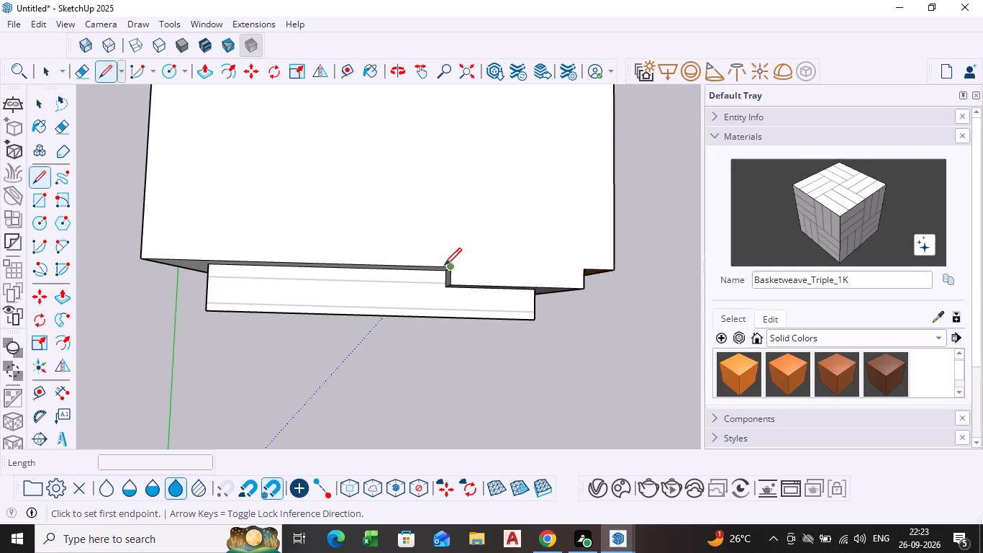
{"action": "left_click", "coordinate": [450, 270]}
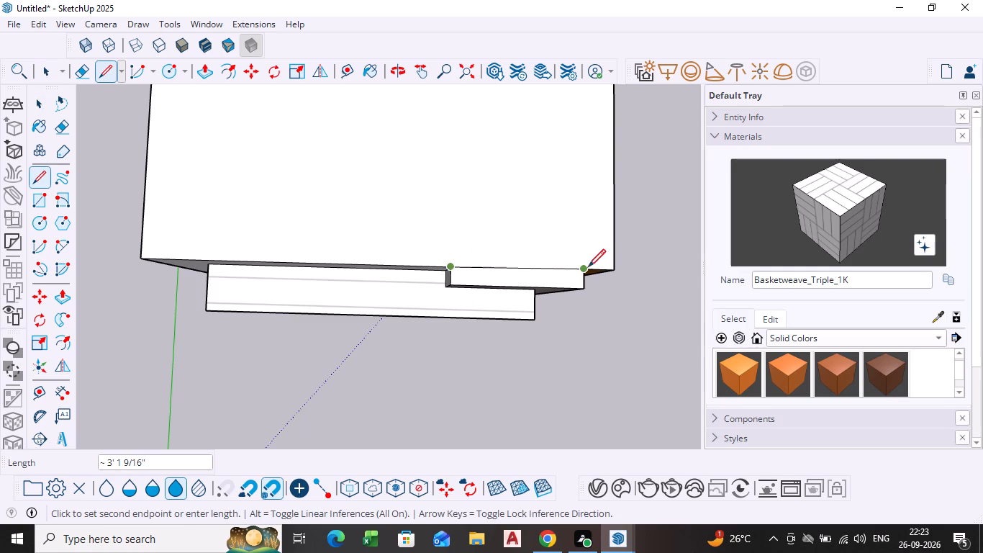
{"action": "scroll", "coordinate": [583, 276], "scroll_direction": "up", "scroll_amount": 4}
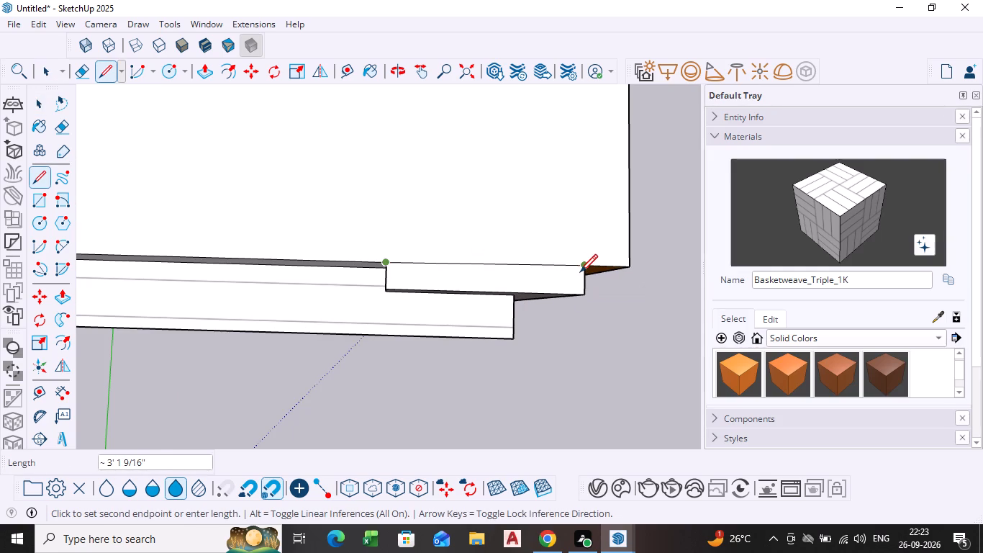
{"action": "scroll", "coordinate": [581, 273], "scroll_direction": "up", "scroll_amount": 4}
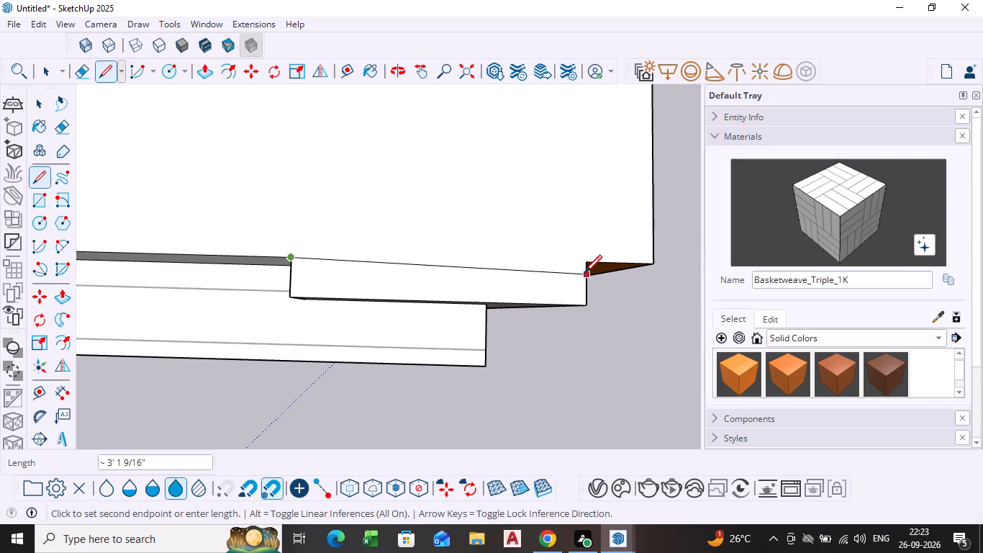
{"action": "left_click", "coordinate": [584, 271]}
{"action": "key", "text": "space"}
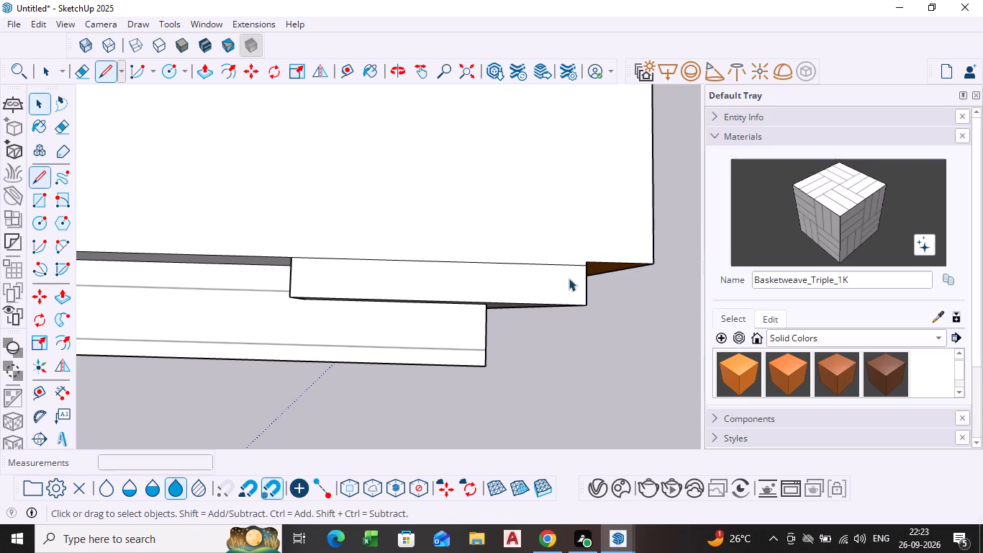
Push/Pull the roof strip above the marble wall upward about 3' 2 9/16", extending the marble wall above the roof.
{"action": "left_click", "coordinate": [539, 284]}
{"action": "key", "text": "p"}
{"action": "left_click", "coordinate": [539, 284]}
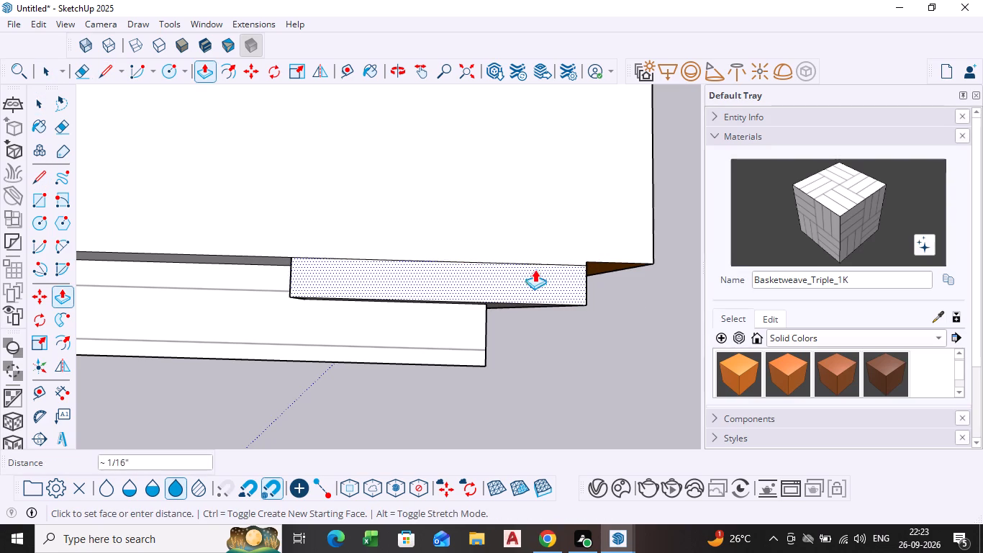
{"action": "scroll", "coordinate": [538, 235], "scroll_direction": "down", "scroll_amount": 10}
{"action": "middle_click_drag", "start_coordinate": [535, 241], "coordinate": [515, 150]}
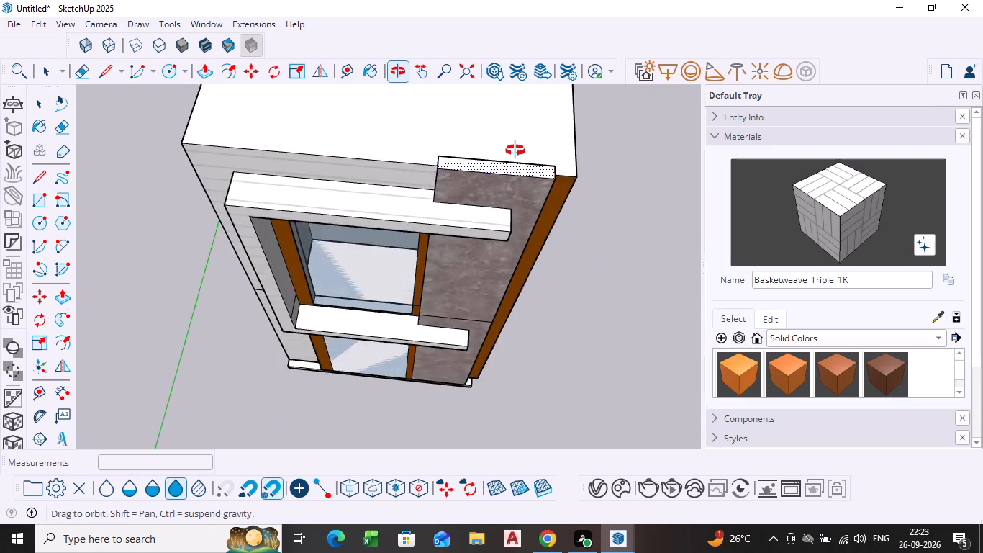
{"action": "middle_click_drag", "start_coordinate": [515, 150], "coordinate": [515, 100]}
{"action": "scroll", "coordinate": [515, 102], "scroll_direction": "up", "scroll_amount": 1}
{"action": "scroll", "coordinate": [327, 248], "scroll_direction": "down", "scroll_amount": 2}
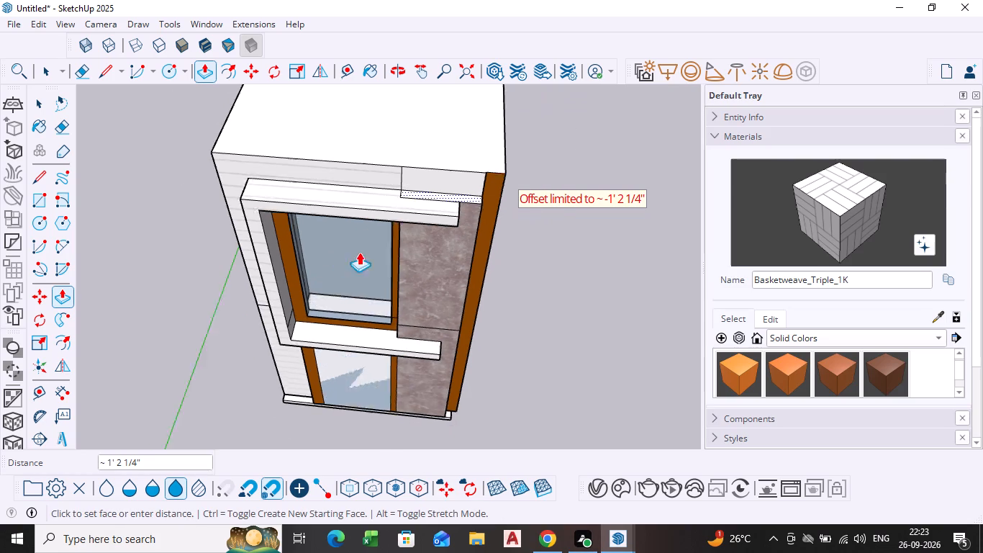
{"action": "scroll", "coordinate": [359, 252], "scroll_direction": "down", "scroll_amount": 5}
{"action": "middle_click_drag", "start_coordinate": [389, 258], "coordinate": [449, 353], "text": "shift"}
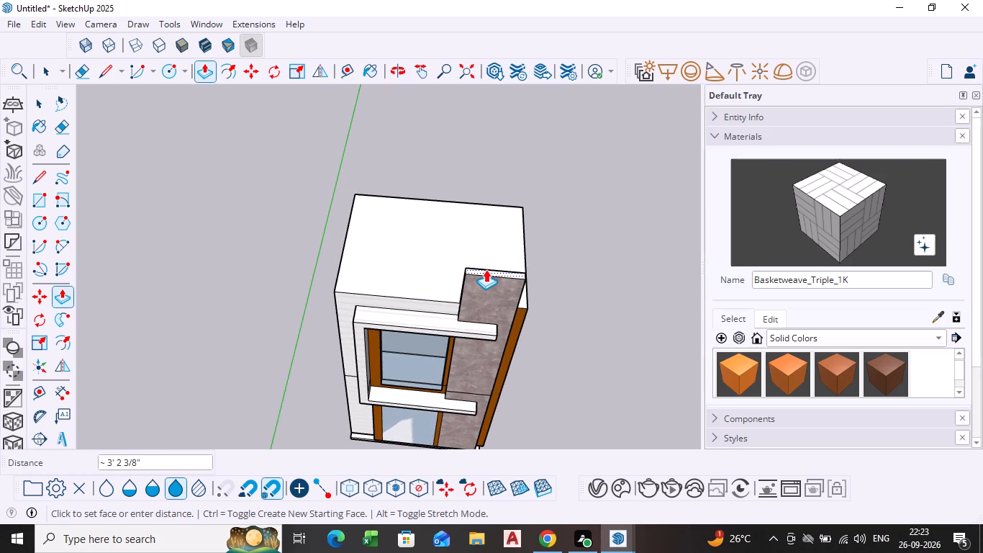
{"action": "middle_click_drag", "start_coordinate": [481, 279], "coordinate": [477, 273]}
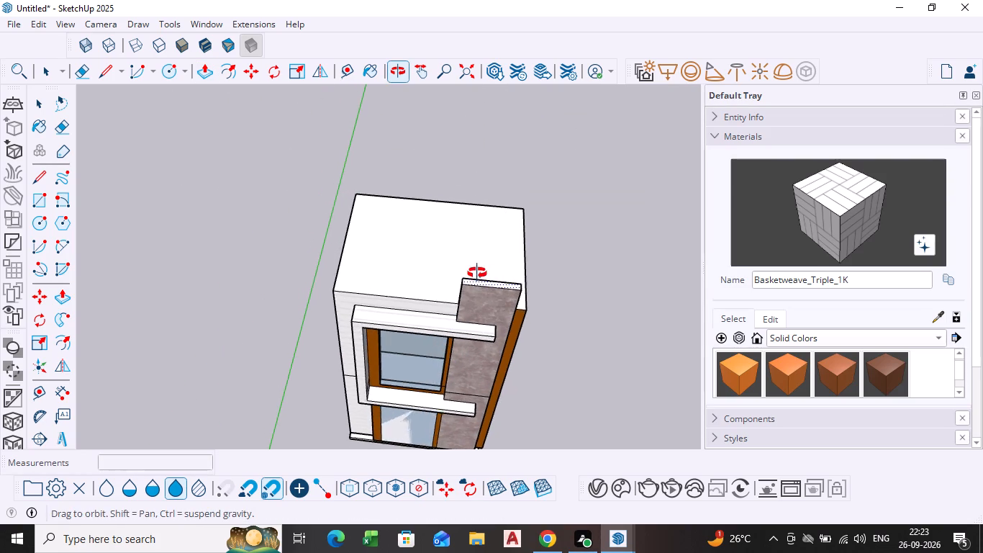
{"action": "middle_click_drag", "start_coordinate": [477, 273], "coordinate": [491, 198]}
{"action": "middle_click_drag", "start_coordinate": [482, 240], "coordinate": [479, 202]}
{"action": "scroll", "coordinate": [477, 211], "scroll_direction": "down", "scroll_amount": 1}
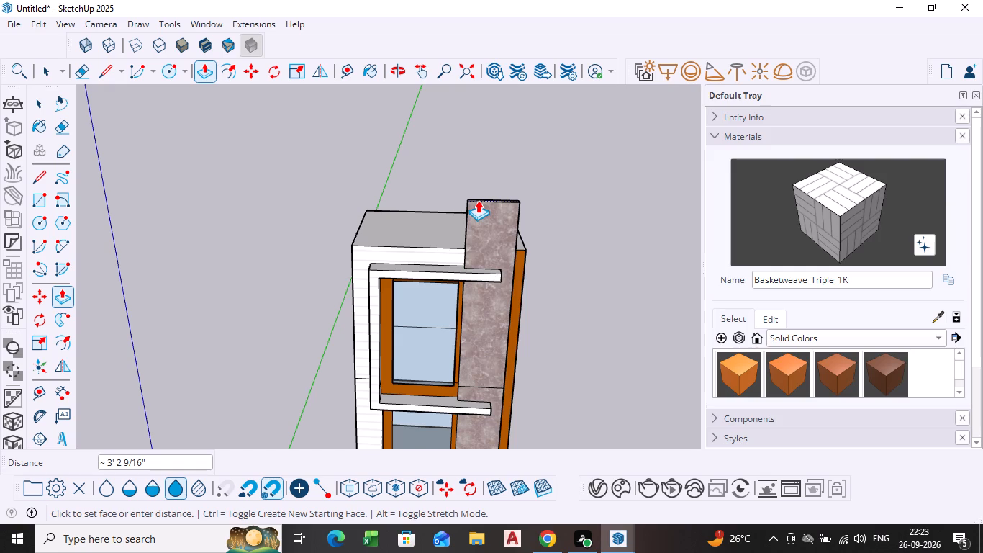
{"action": "left_click", "coordinate": [478, 200]}
{"action": "key", "text": "v"}
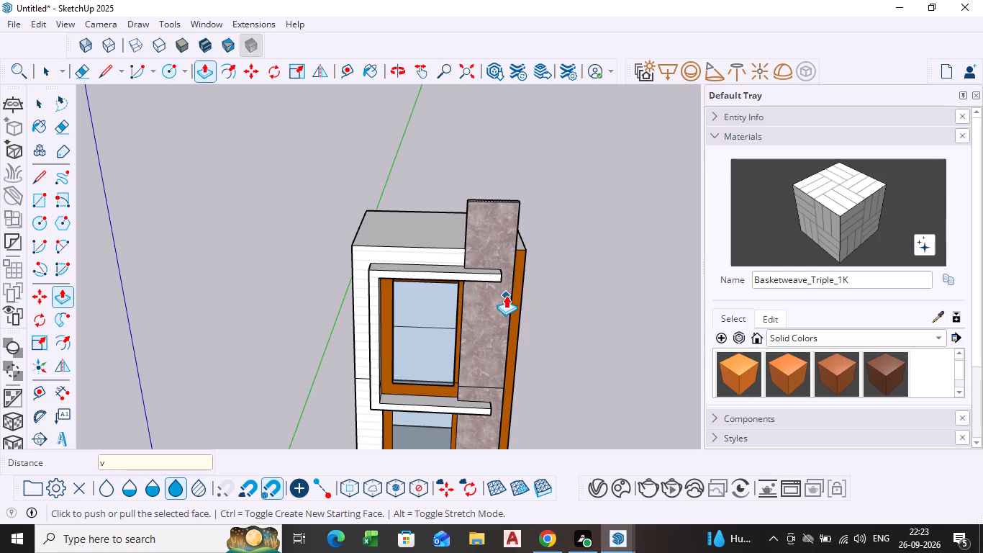
{"action": "middle_click_drag", "start_coordinate": [498, 297], "coordinate": [483, 240]}
{"action": "scroll", "coordinate": [494, 231], "scroll_direction": "up", "scroll_amount": 3}
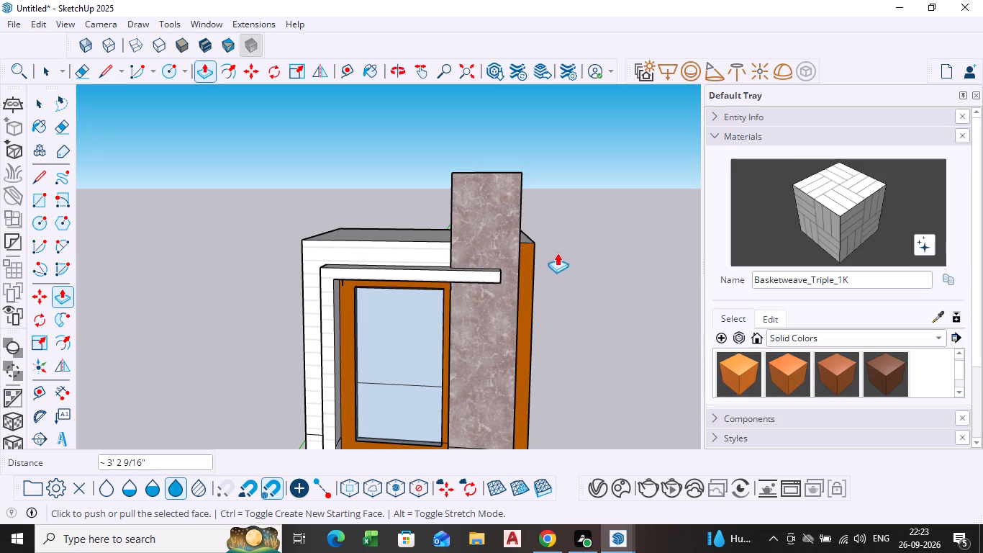
{"action": "middle_click_drag", "start_coordinate": [545, 249], "coordinate": [421, 390]}
{"action": "middle_click_drag", "start_coordinate": [504, 368], "coordinate": [322, 489]}
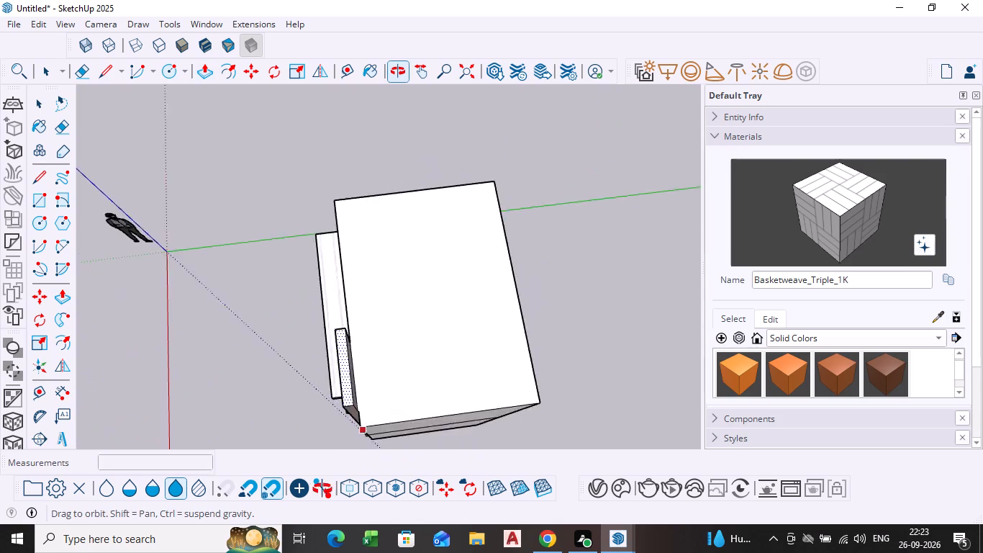
{"action": "middle_click_drag", "start_coordinate": [322, 489], "coordinate": [307, 481]}
{"action": "scroll", "coordinate": [311, 429], "scroll_direction": "up", "scroll_amount": 2}
{"action": "key", "text": "space"}
Push/Pull the main roof face upward about 1' 10 5/8", keeping it lower than the marble wall's top.
{"action": "scroll", "coordinate": [343, 380], "scroll_direction": "down", "scroll_amount": 3}
{"action": "middle_click_drag", "start_coordinate": [344, 379], "coordinate": [689, 282]}
{"action": "scroll", "coordinate": [356, 373], "scroll_direction": "down", "scroll_amount": 1}
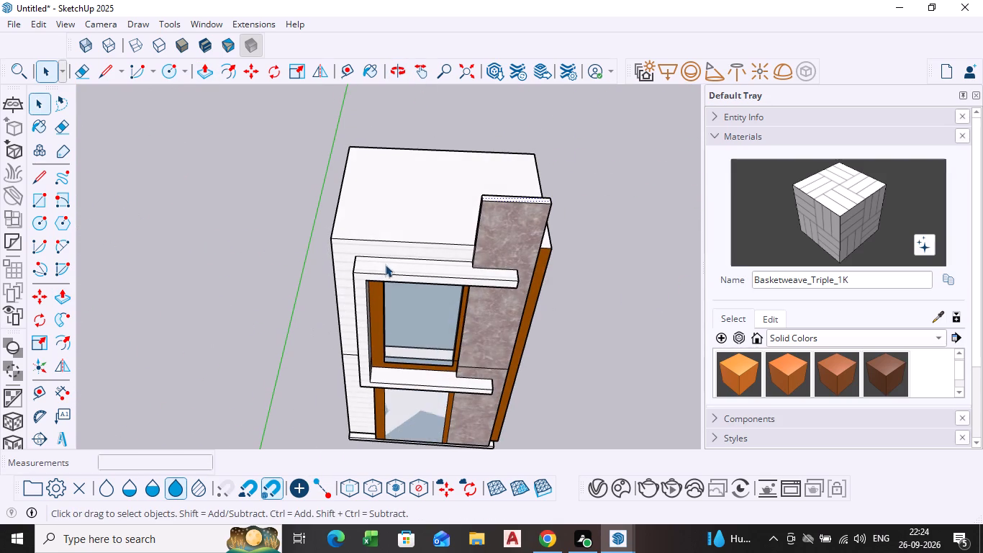
{"action": "middle_click_drag", "start_coordinate": [387, 263], "coordinate": [399, 320]}
{"action": "left_click", "coordinate": [435, 230]}
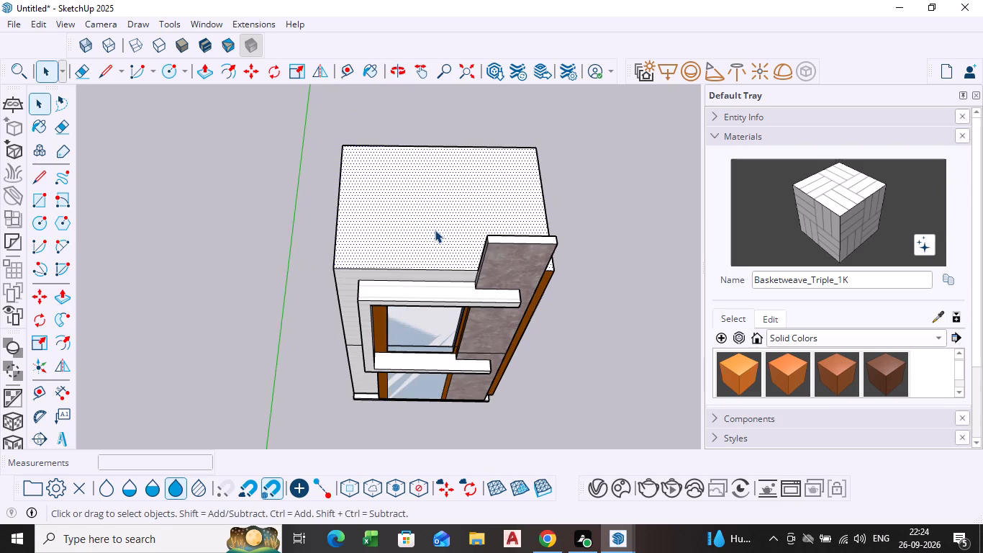
{"action": "type", "text": "p\\"}
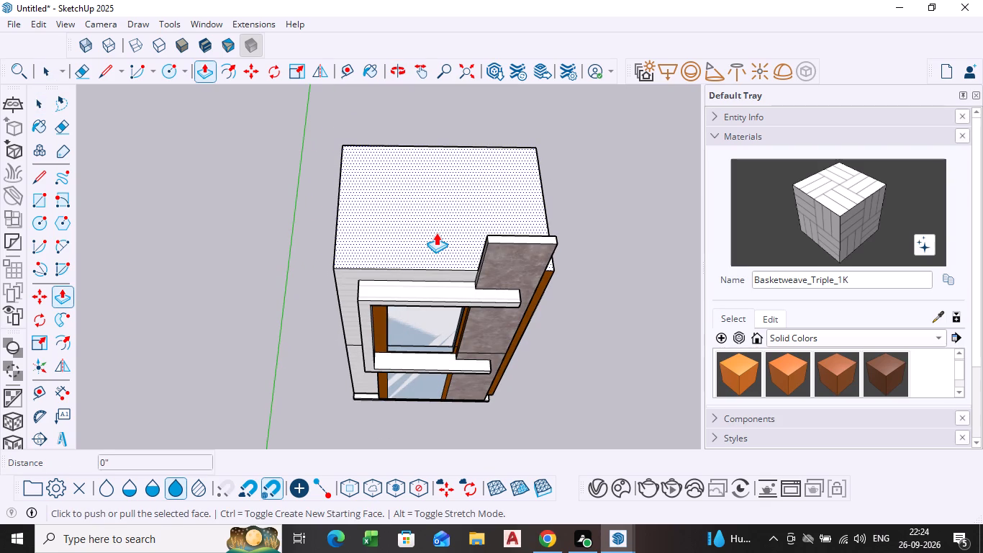
{"action": "left_click", "coordinate": [436, 233]}
{"action": "scroll", "coordinate": [443, 215], "scroll_direction": "down", "scroll_amount": 1}
{"action": "middle_click_drag", "start_coordinate": [443, 215], "coordinate": [430, 128]}
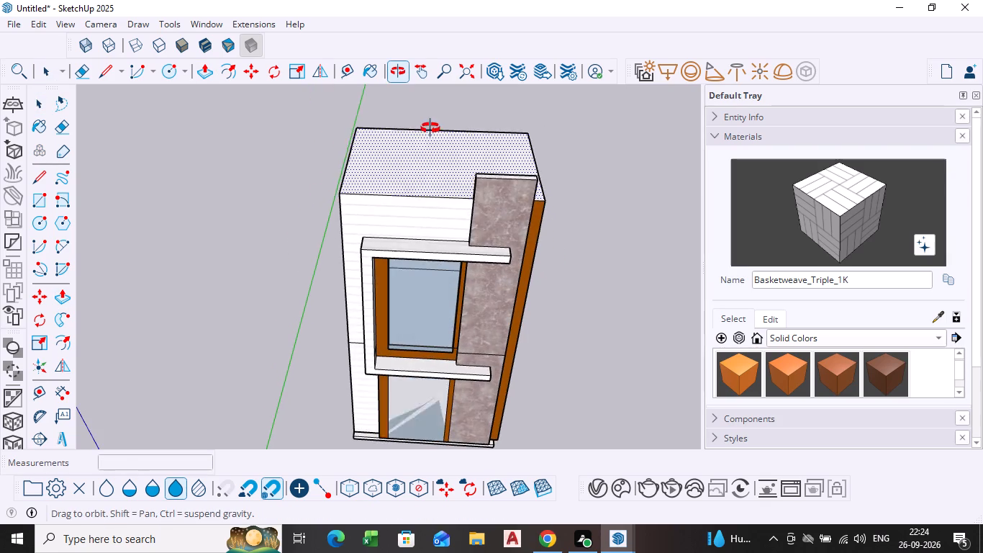
{"action": "middle_click_drag", "start_coordinate": [430, 128], "coordinate": [430, 127]}
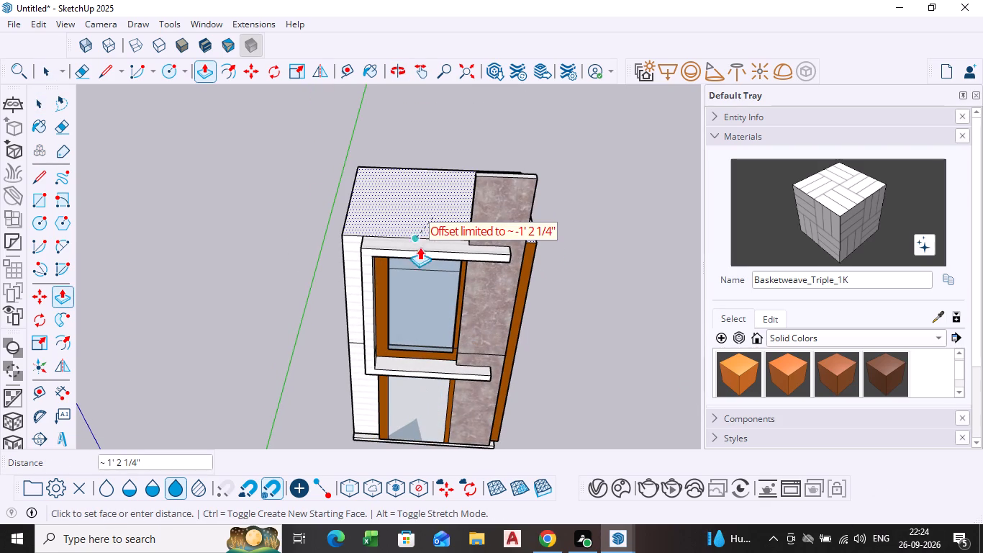
{"action": "middle_click_drag", "start_coordinate": [390, 334], "coordinate": [399, 223]}
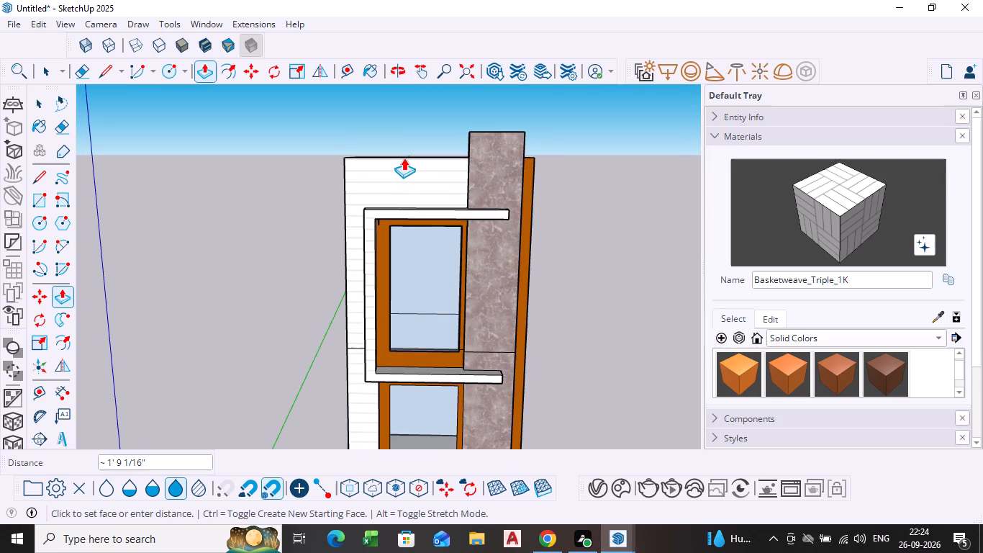
{"action": "left_click", "coordinate": [404, 156]}
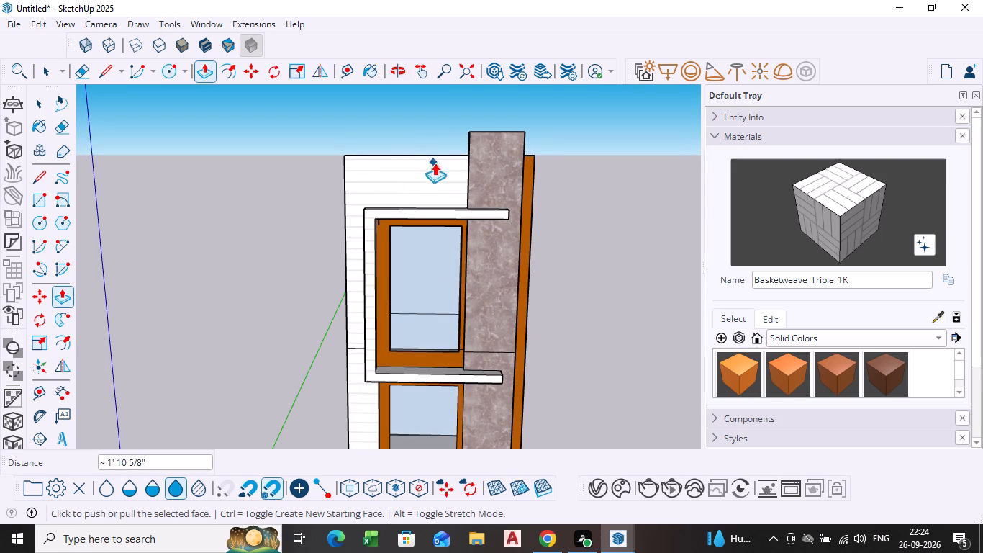
{"action": "key", "text": "space"}
Push/Pull the end face of the white ledge above the upper window outward, past the marble wall's outer edge.
{"action": "scroll", "coordinate": [570, 207], "scroll_direction": "down", "scroll_amount": 1}
{"action": "middle_click_drag", "start_coordinate": [570, 208], "coordinate": [563, 222]}
{"action": "scroll", "coordinate": [532, 202], "scroll_direction": "up", "scroll_amount": 5}
{"action": "scroll", "coordinate": [529, 202], "scroll_direction": "down", "scroll_amount": 2}
{"action": "middle_click_drag", "start_coordinate": [526, 210], "coordinate": [515, 224]}
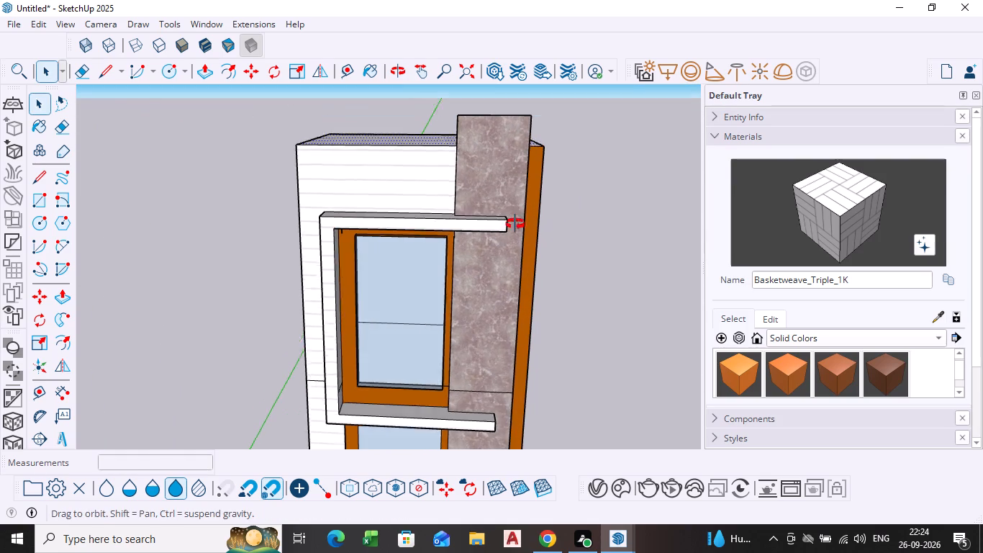
{"action": "middle_click_drag", "start_coordinate": [515, 224], "coordinate": [428, 253]}
{"action": "middle_click_drag", "start_coordinate": [472, 264], "coordinate": [432, 279]}
{"action": "scroll", "coordinate": [469, 268], "scroll_direction": "up", "scroll_amount": 4}
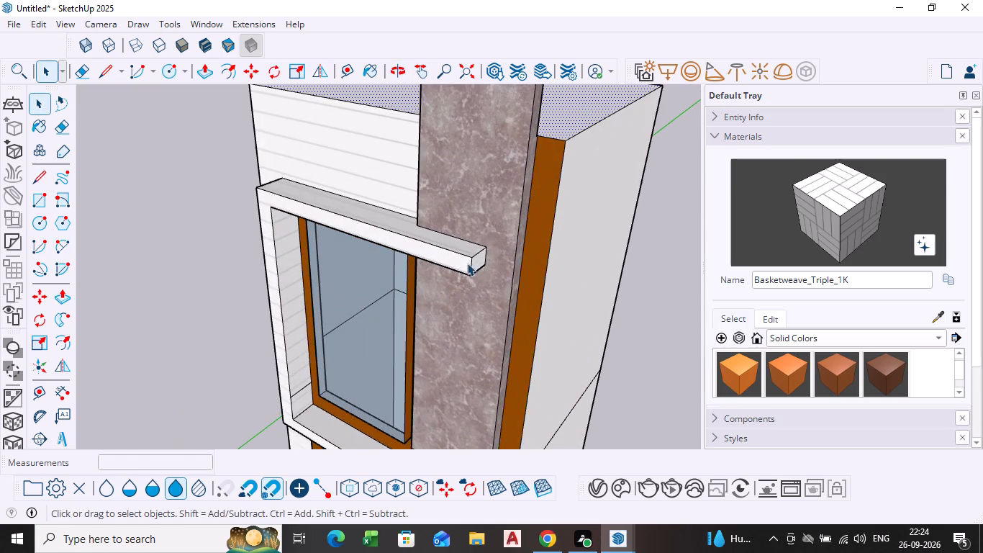
{"action": "left_click", "coordinate": [478, 264]}
{"action": "key", "text": "p"}
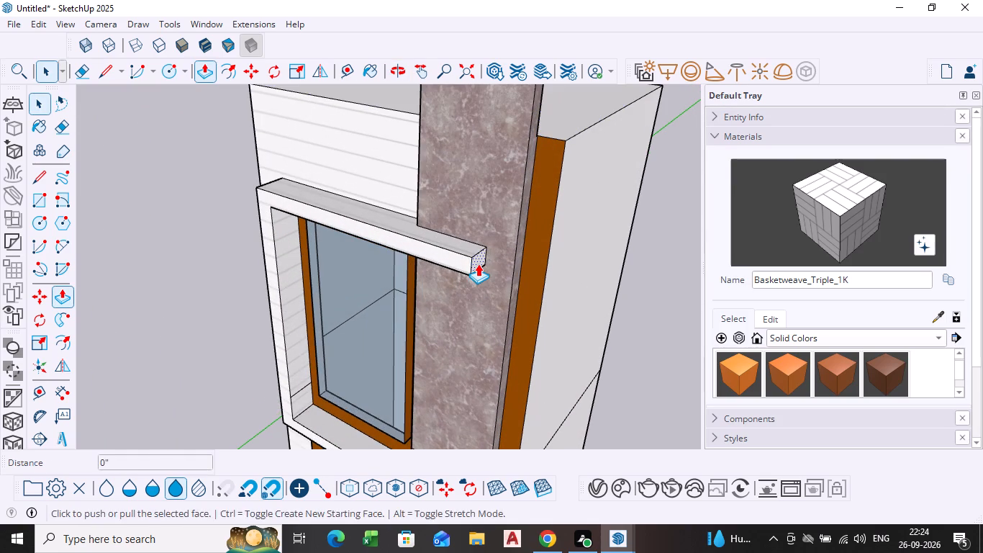
{"action": "left_click", "coordinate": [478, 264]}
{"action": "middle_click_drag", "start_coordinate": [499, 264], "coordinate": [456, 279]}
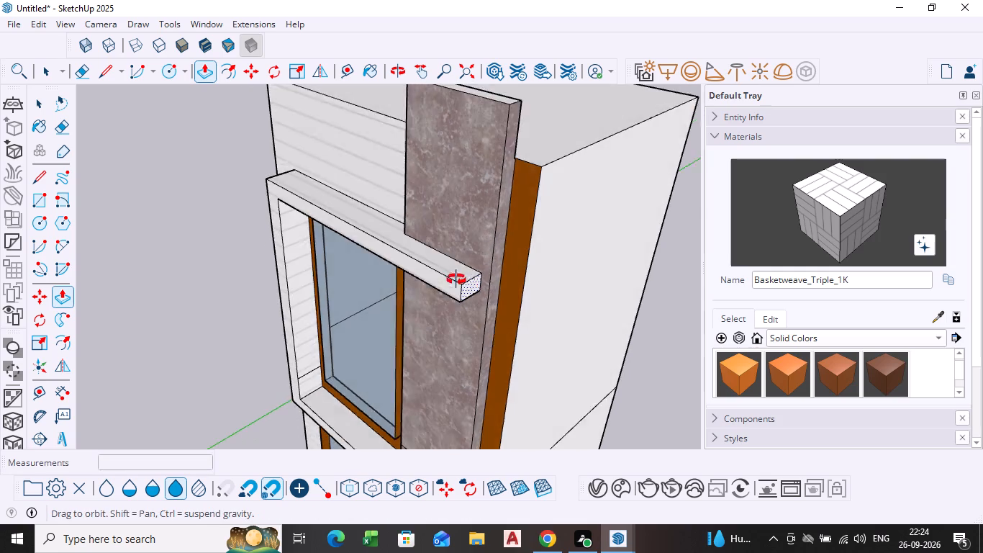
{"action": "middle_click_drag", "start_coordinate": [456, 279], "coordinate": [435, 278]}
{"action": "scroll", "coordinate": [481, 307], "scroll_direction": "up", "scroll_amount": 3}
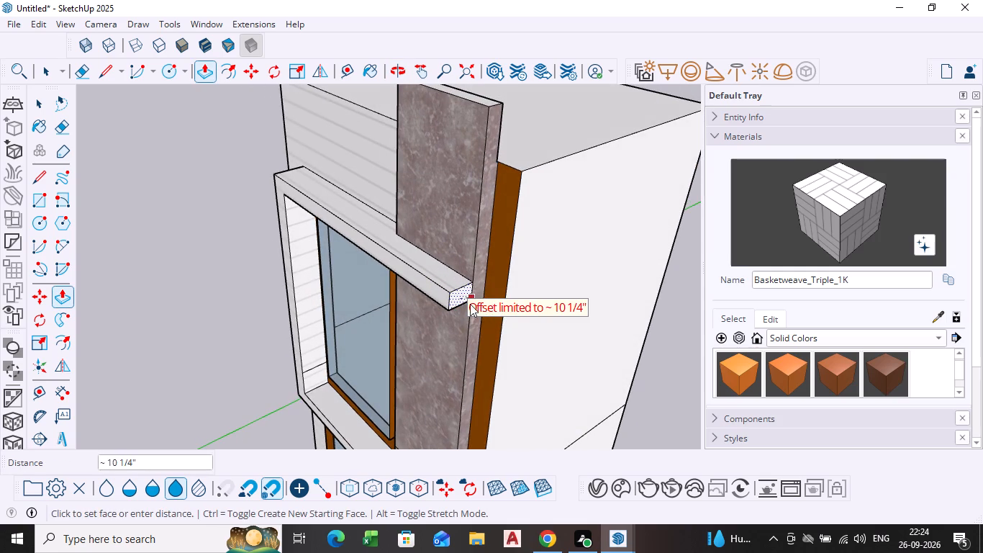
{"action": "middle_click_drag", "start_coordinate": [454, 304], "coordinate": [409, 299]}
{"action": "scroll", "coordinate": [412, 295], "scroll_direction": "up", "scroll_amount": 3}
{"action": "left_click_drag", "start_coordinate": [414, 288], "coordinate": [461, 336]}
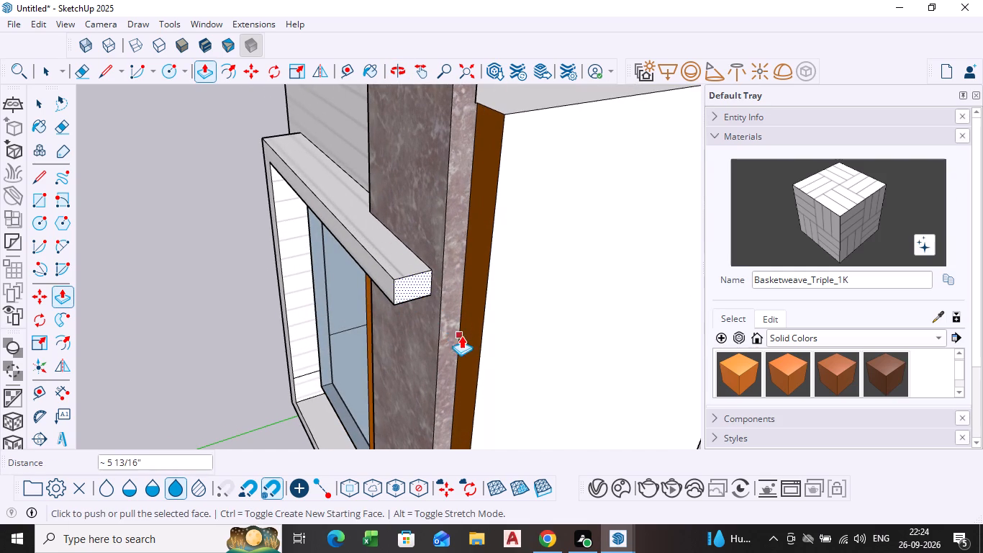
{"action": "left_click_drag", "start_coordinate": [461, 336], "coordinate": [463, 338]}
{"action": "left_click", "coordinate": [415, 276]}
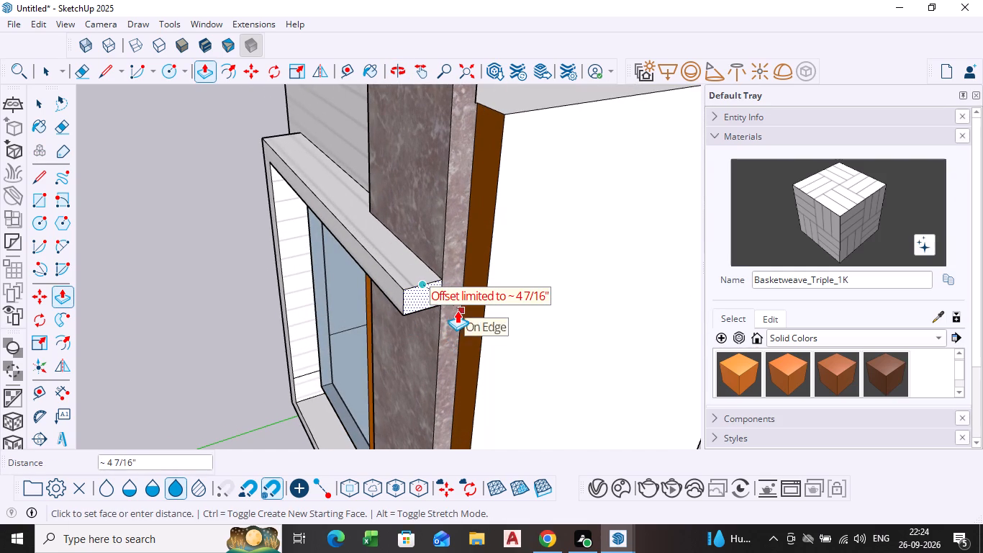
{"action": "left_click", "coordinate": [458, 311]}
{"action": "scroll", "coordinate": [417, 301], "scroll_direction": "up", "scroll_amount": 4}
{"action": "left_click_drag", "start_coordinate": [419, 295], "coordinate": [481, 343]}
{"action": "scroll", "coordinate": [483, 342], "scroll_direction": "down", "scroll_amount": 2}
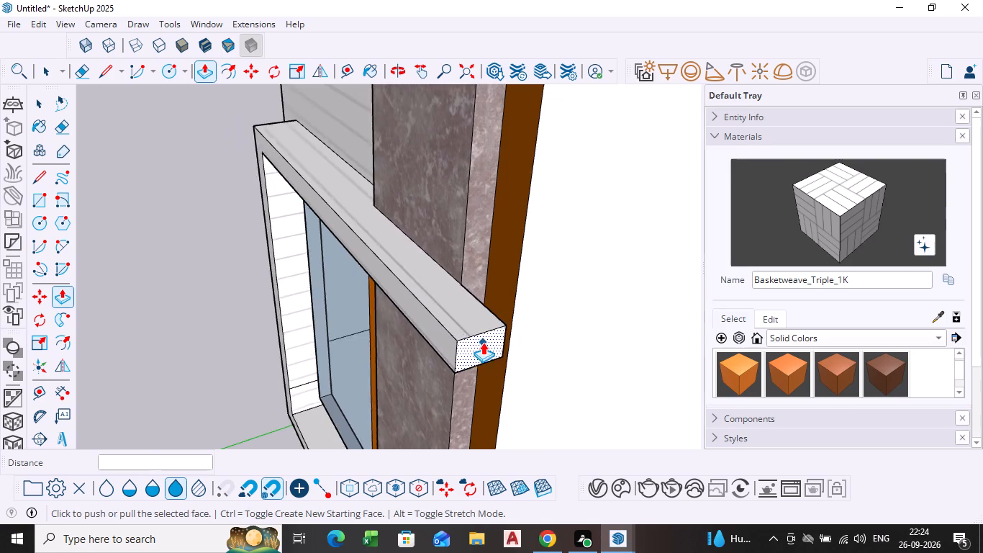
Push/Pull the end face of the white ledge above the upper window outward about 1' 3/8", past the brown side strip.
{"action": "scroll", "coordinate": [483, 342], "scroll_direction": "down", "scroll_amount": 4}
{"action": "middle_click_drag", "start_coordinate": [483, 342], "coordinate": [552, 307]}
{"action": "scroll", "coordinate": [552, 307], "scroll_direction": "down", "scroll_amount": 1}
{"action": "scroll", "coordinate": [552, 306], "scroll_direction": "up", "scroll_amount": 1}
{"action": "left_click_drag", "start_coordinate": [530, 300], "coordinate": [589, 312]}
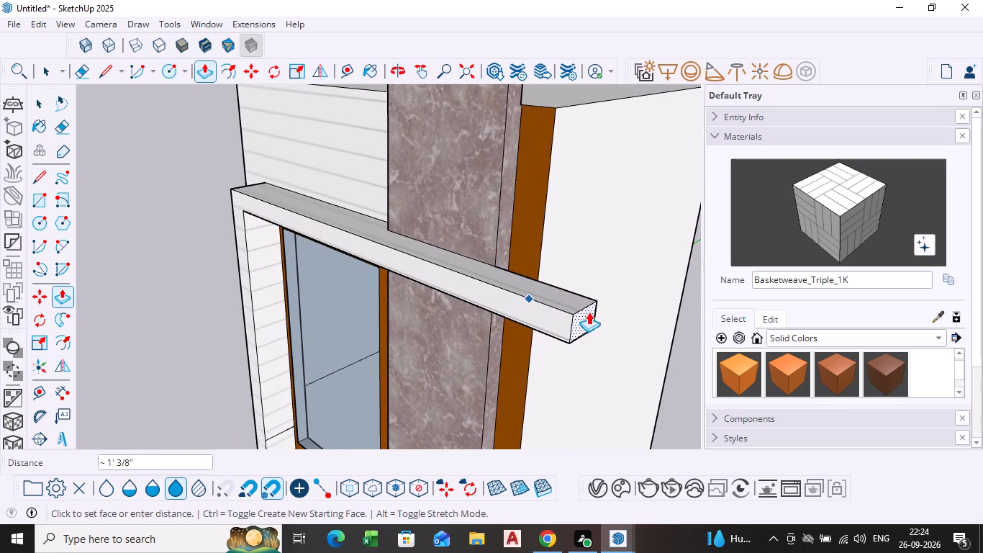
{"action": "left_click_drag", "start_coordinate": [589, 312], "coordinate": [590, 313]}
{"action": "scroll", "coordinate": [590, 313], "scroll_direction": "down", "scroll_amount": 5}
{"action": "key", "text": "Escape"}
{"action": "key", "text": "space"}
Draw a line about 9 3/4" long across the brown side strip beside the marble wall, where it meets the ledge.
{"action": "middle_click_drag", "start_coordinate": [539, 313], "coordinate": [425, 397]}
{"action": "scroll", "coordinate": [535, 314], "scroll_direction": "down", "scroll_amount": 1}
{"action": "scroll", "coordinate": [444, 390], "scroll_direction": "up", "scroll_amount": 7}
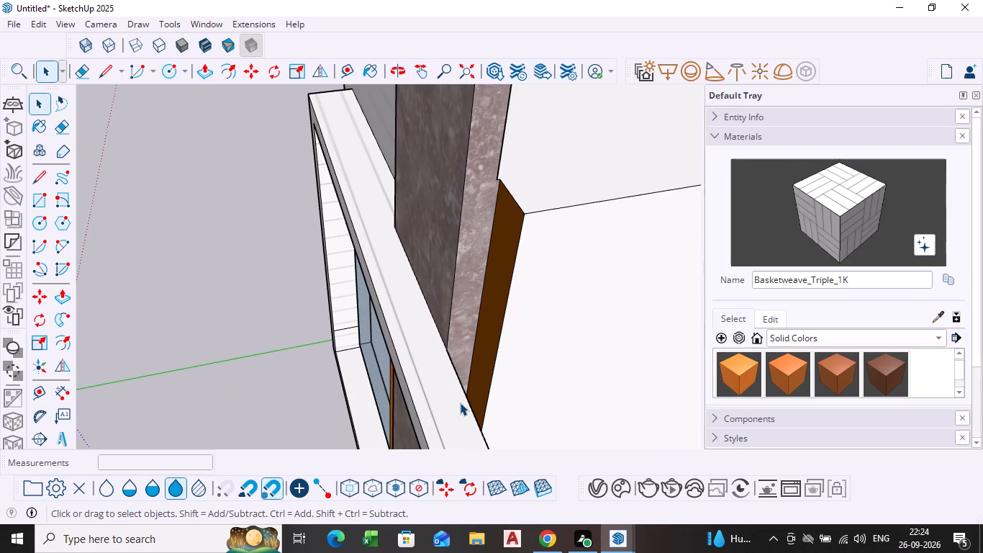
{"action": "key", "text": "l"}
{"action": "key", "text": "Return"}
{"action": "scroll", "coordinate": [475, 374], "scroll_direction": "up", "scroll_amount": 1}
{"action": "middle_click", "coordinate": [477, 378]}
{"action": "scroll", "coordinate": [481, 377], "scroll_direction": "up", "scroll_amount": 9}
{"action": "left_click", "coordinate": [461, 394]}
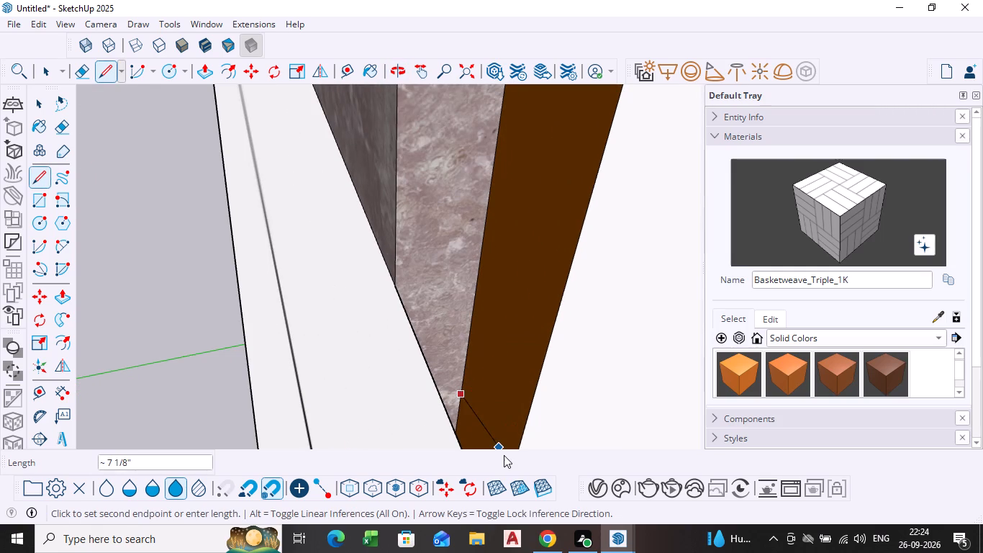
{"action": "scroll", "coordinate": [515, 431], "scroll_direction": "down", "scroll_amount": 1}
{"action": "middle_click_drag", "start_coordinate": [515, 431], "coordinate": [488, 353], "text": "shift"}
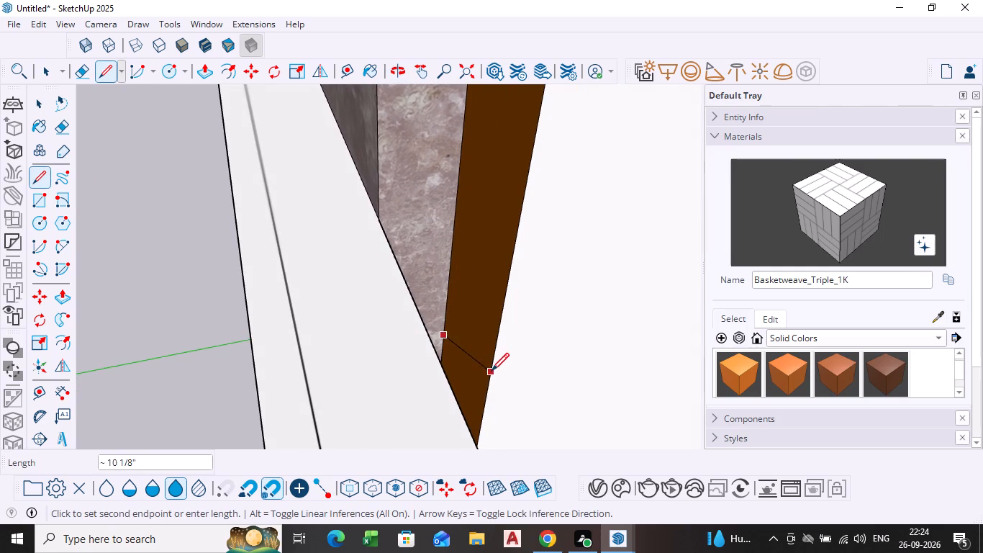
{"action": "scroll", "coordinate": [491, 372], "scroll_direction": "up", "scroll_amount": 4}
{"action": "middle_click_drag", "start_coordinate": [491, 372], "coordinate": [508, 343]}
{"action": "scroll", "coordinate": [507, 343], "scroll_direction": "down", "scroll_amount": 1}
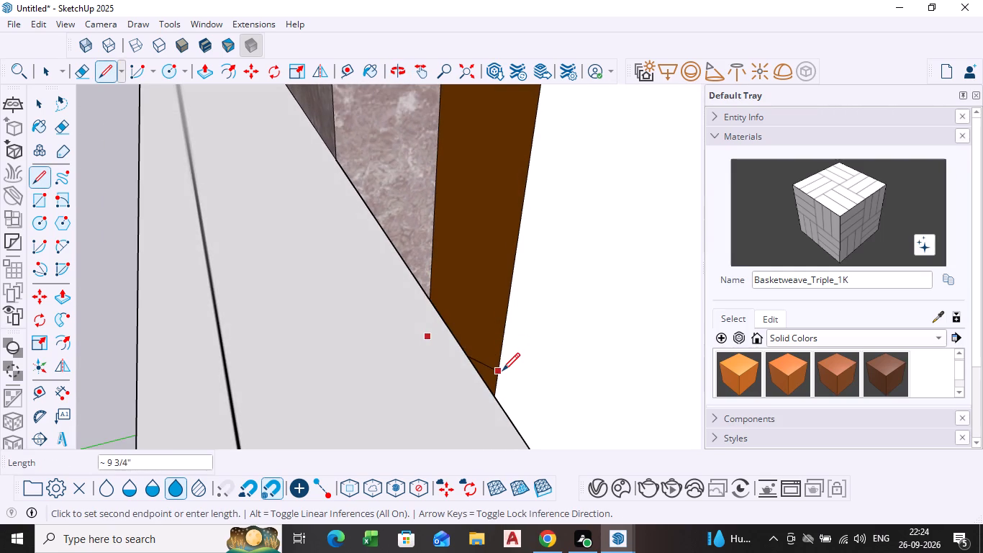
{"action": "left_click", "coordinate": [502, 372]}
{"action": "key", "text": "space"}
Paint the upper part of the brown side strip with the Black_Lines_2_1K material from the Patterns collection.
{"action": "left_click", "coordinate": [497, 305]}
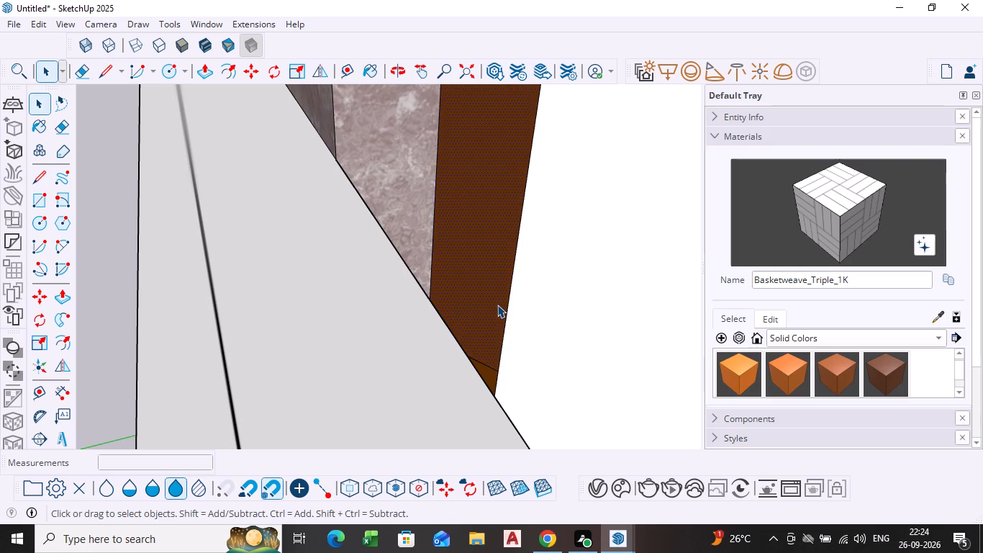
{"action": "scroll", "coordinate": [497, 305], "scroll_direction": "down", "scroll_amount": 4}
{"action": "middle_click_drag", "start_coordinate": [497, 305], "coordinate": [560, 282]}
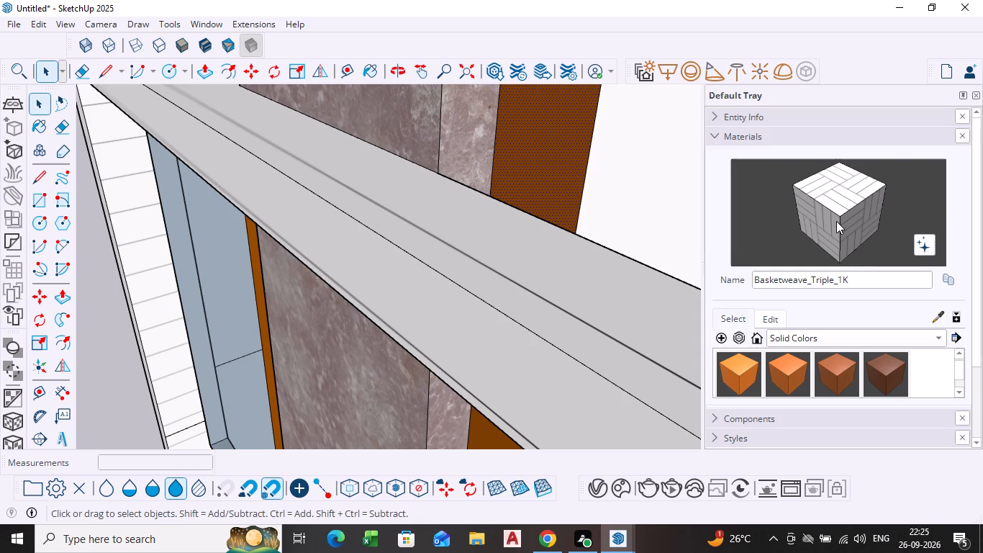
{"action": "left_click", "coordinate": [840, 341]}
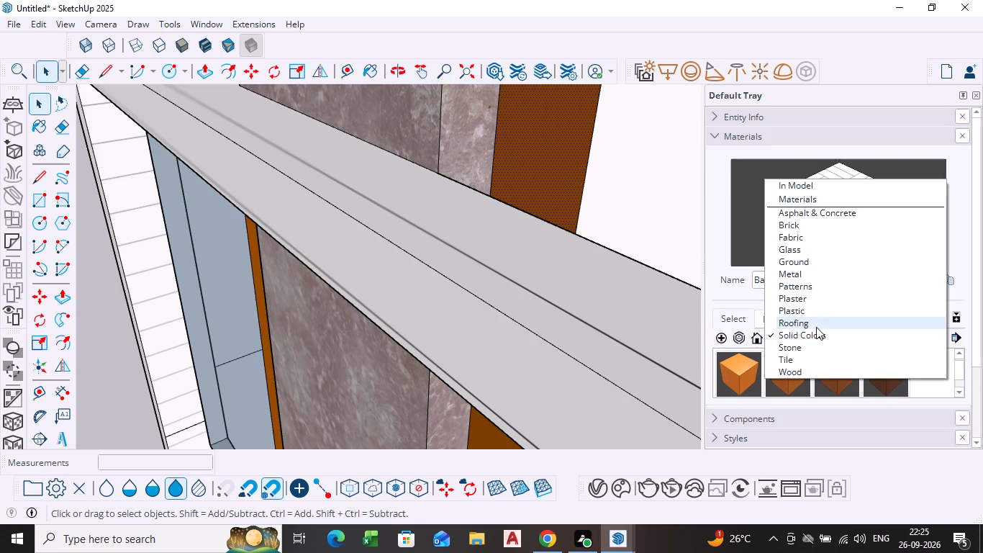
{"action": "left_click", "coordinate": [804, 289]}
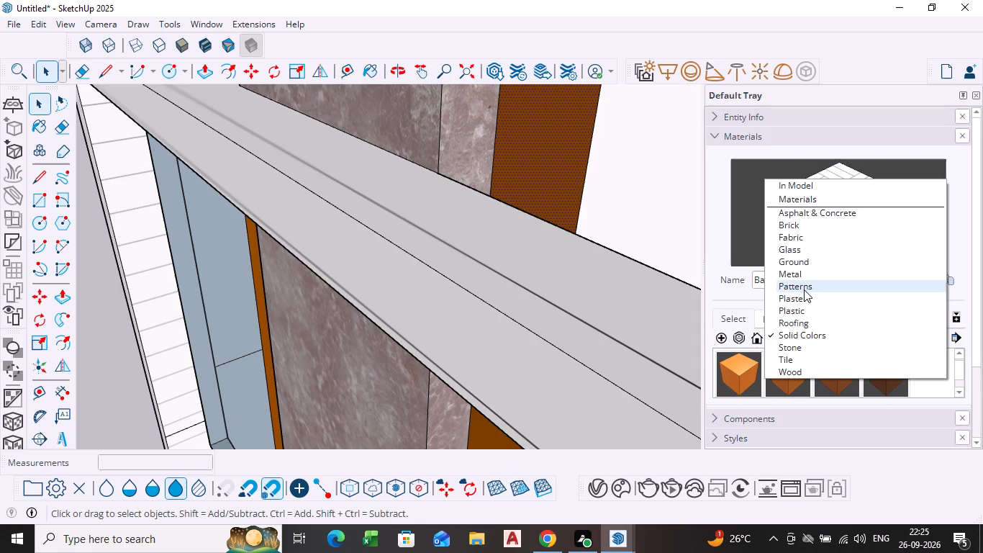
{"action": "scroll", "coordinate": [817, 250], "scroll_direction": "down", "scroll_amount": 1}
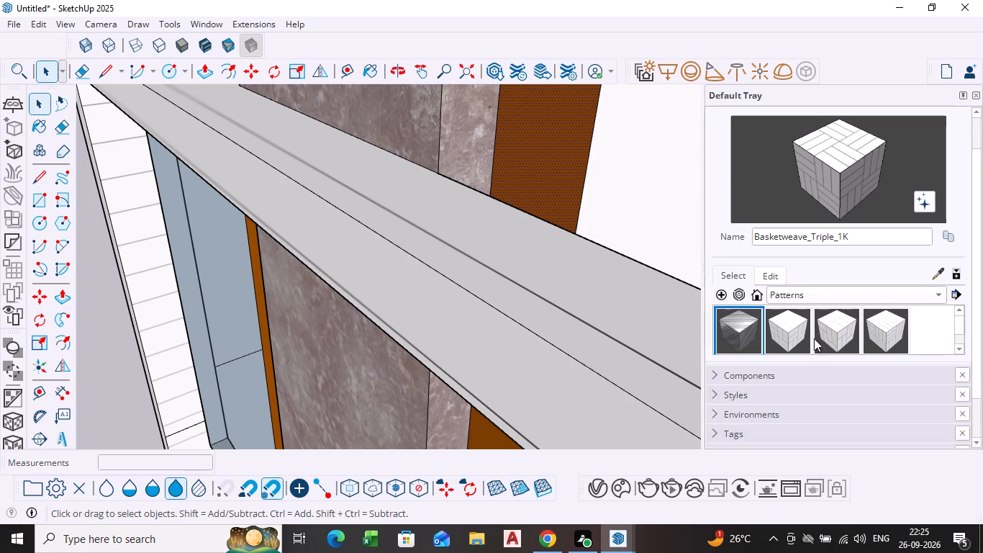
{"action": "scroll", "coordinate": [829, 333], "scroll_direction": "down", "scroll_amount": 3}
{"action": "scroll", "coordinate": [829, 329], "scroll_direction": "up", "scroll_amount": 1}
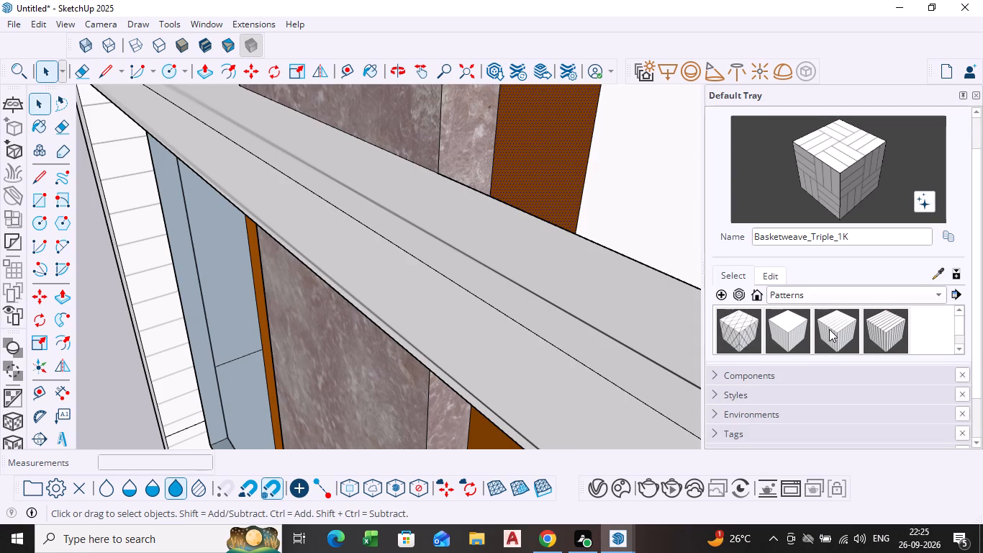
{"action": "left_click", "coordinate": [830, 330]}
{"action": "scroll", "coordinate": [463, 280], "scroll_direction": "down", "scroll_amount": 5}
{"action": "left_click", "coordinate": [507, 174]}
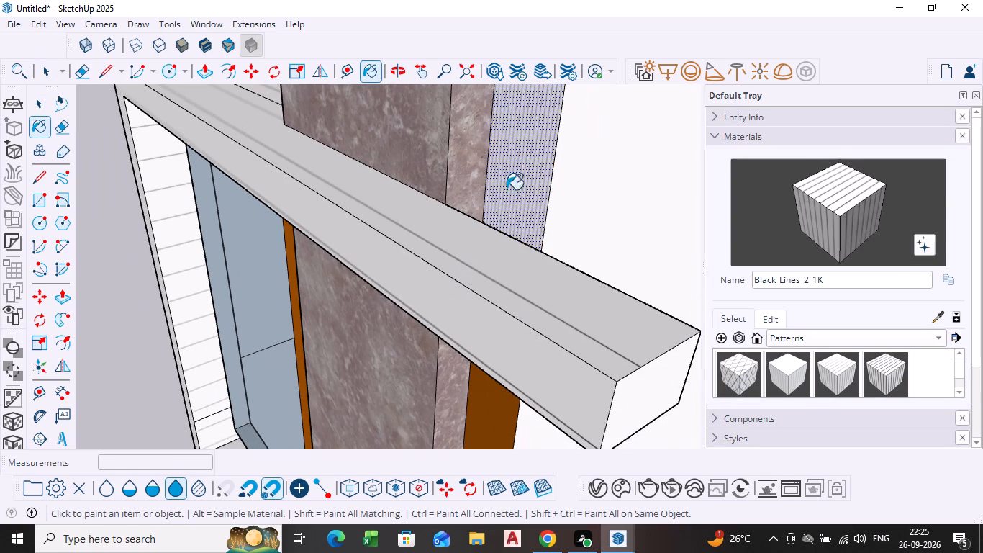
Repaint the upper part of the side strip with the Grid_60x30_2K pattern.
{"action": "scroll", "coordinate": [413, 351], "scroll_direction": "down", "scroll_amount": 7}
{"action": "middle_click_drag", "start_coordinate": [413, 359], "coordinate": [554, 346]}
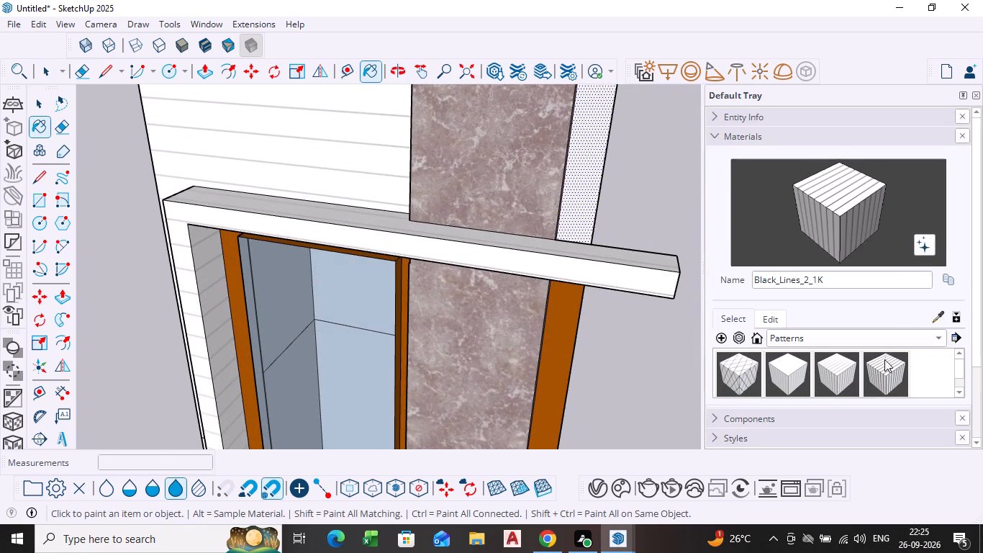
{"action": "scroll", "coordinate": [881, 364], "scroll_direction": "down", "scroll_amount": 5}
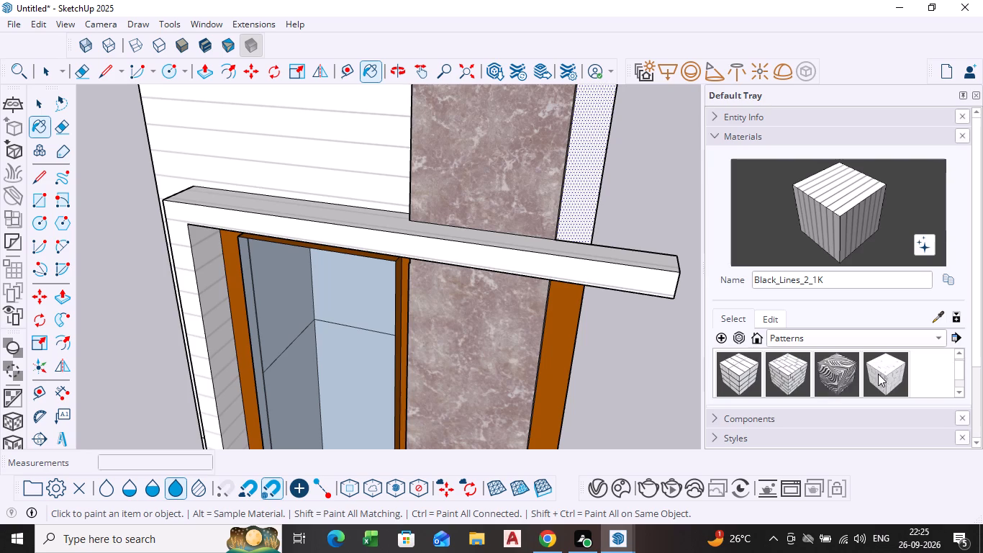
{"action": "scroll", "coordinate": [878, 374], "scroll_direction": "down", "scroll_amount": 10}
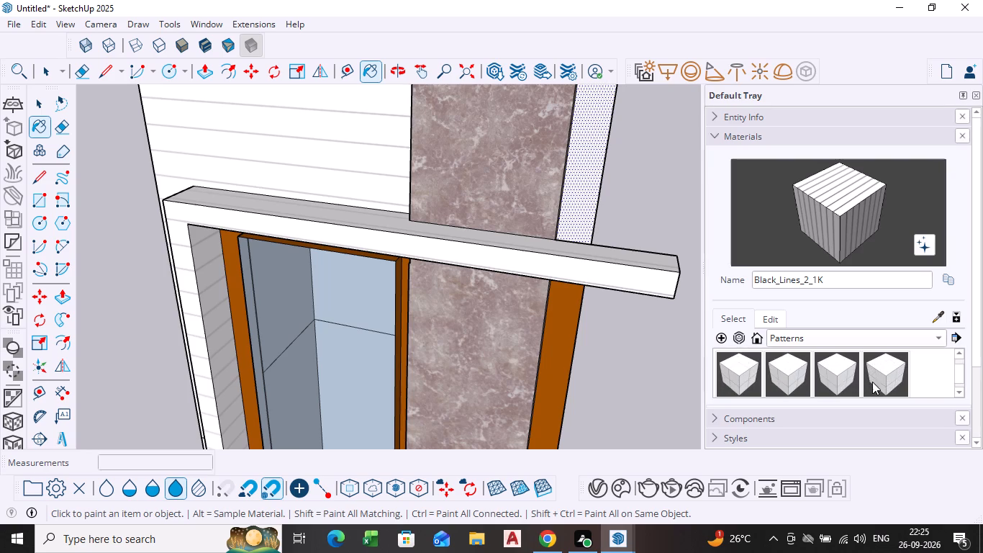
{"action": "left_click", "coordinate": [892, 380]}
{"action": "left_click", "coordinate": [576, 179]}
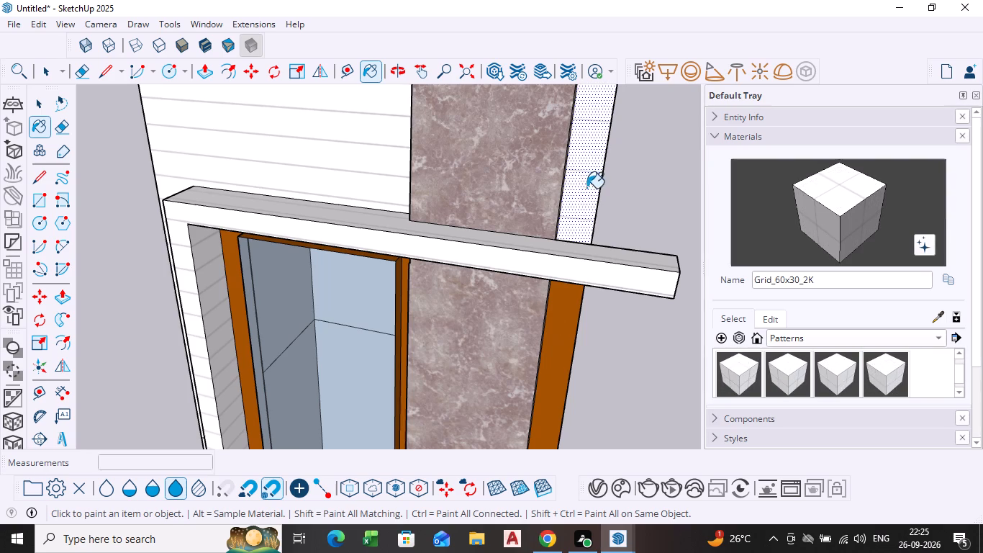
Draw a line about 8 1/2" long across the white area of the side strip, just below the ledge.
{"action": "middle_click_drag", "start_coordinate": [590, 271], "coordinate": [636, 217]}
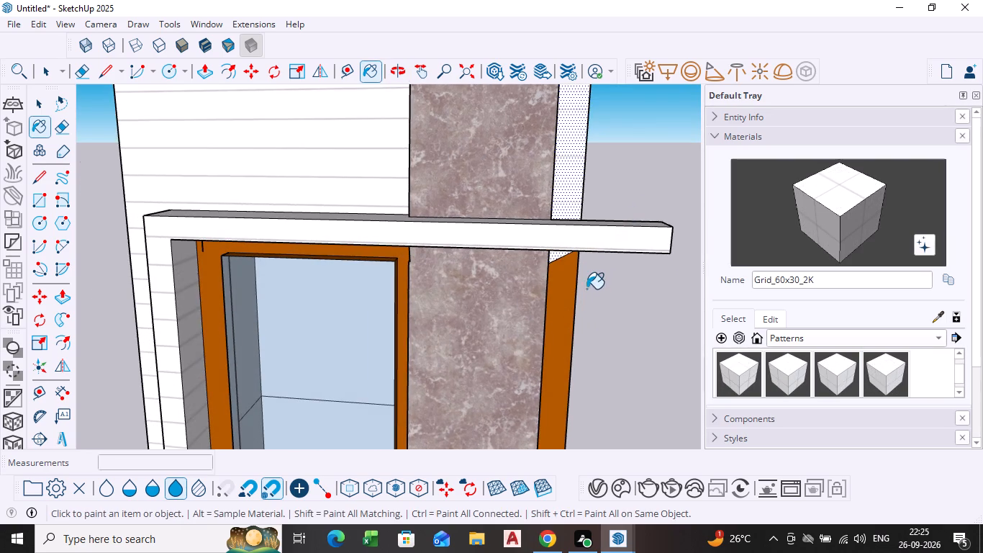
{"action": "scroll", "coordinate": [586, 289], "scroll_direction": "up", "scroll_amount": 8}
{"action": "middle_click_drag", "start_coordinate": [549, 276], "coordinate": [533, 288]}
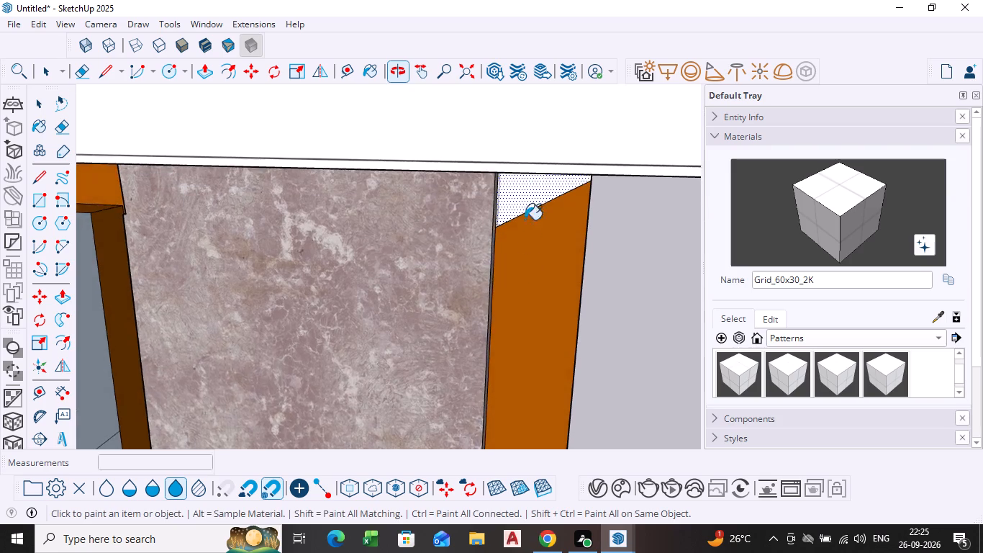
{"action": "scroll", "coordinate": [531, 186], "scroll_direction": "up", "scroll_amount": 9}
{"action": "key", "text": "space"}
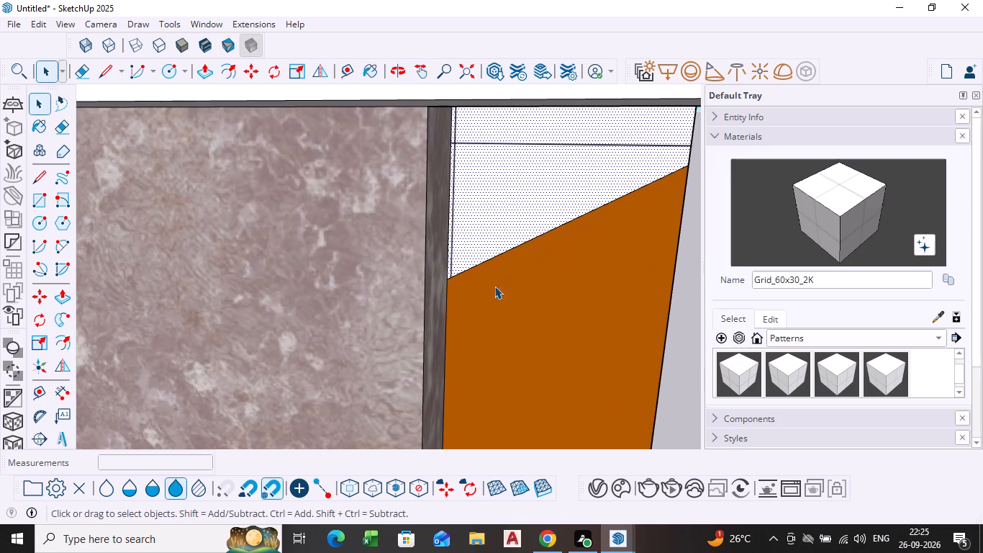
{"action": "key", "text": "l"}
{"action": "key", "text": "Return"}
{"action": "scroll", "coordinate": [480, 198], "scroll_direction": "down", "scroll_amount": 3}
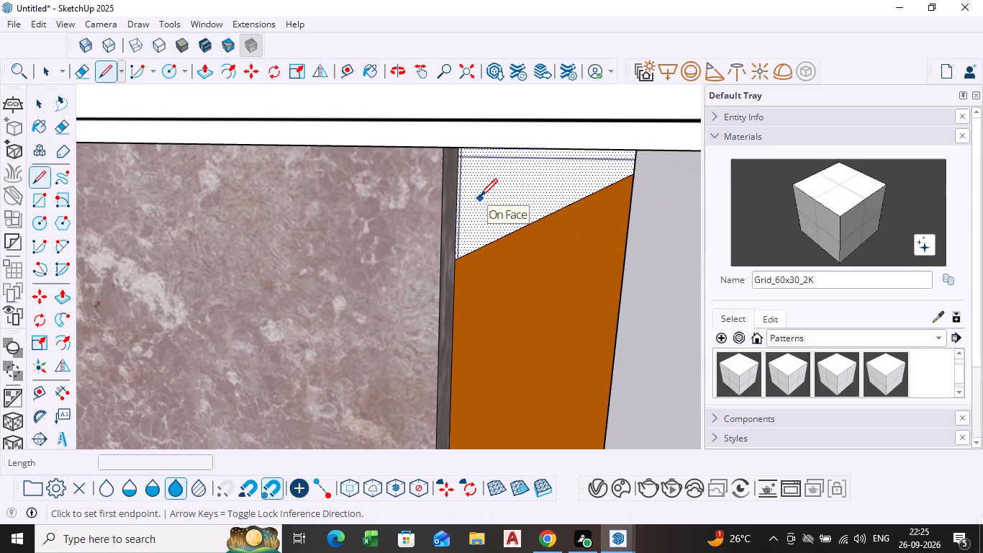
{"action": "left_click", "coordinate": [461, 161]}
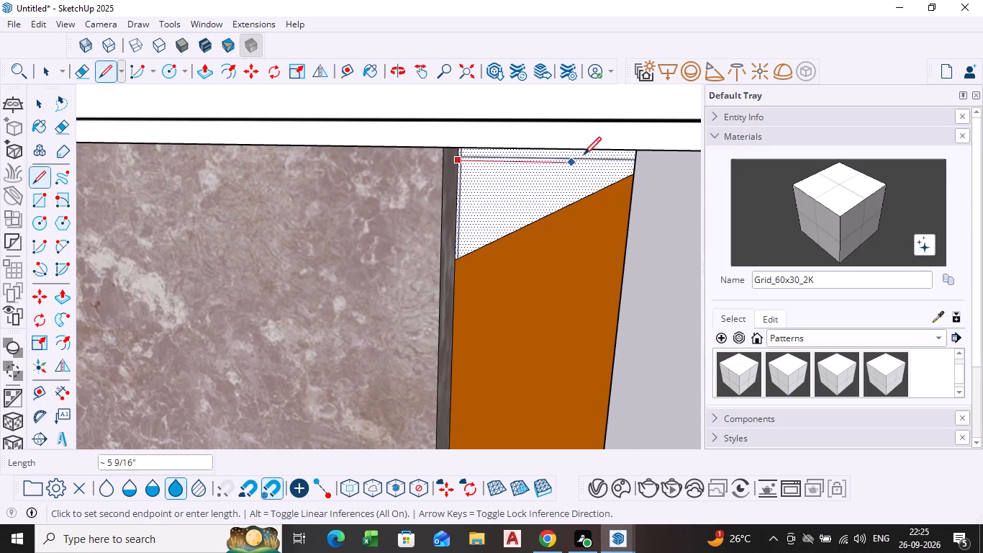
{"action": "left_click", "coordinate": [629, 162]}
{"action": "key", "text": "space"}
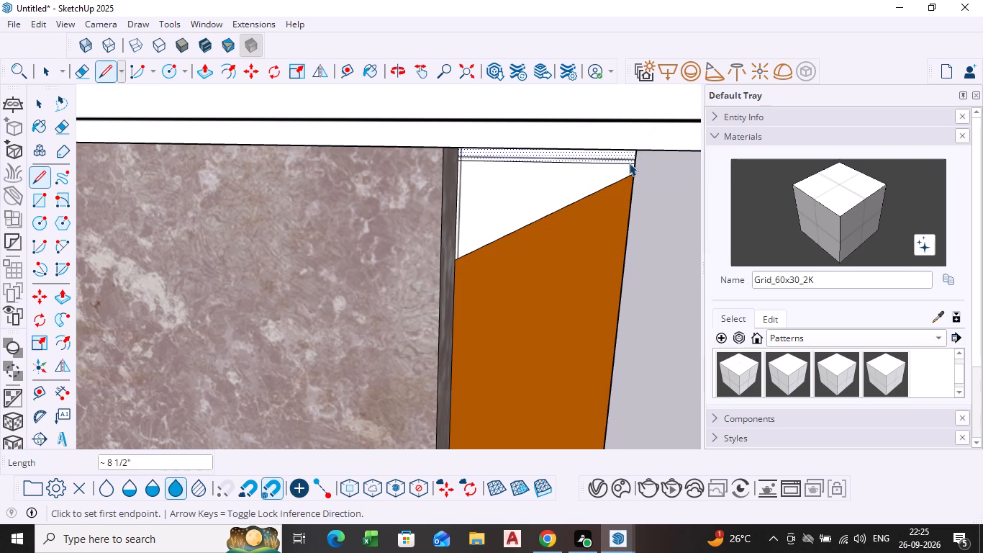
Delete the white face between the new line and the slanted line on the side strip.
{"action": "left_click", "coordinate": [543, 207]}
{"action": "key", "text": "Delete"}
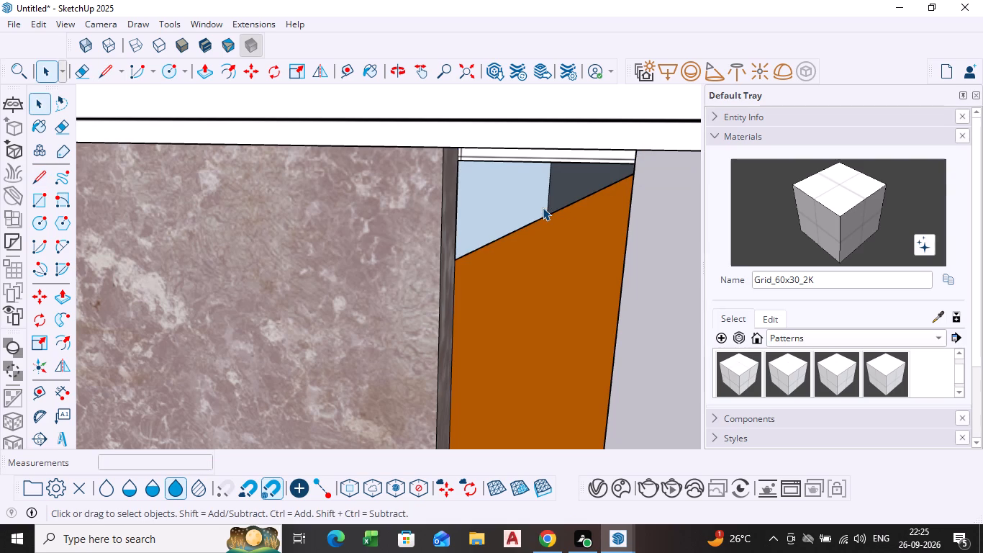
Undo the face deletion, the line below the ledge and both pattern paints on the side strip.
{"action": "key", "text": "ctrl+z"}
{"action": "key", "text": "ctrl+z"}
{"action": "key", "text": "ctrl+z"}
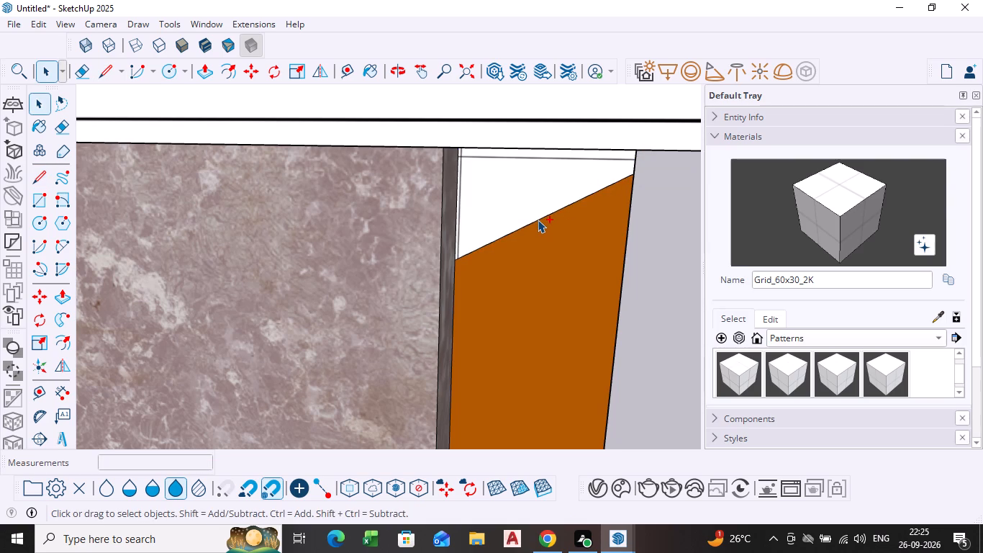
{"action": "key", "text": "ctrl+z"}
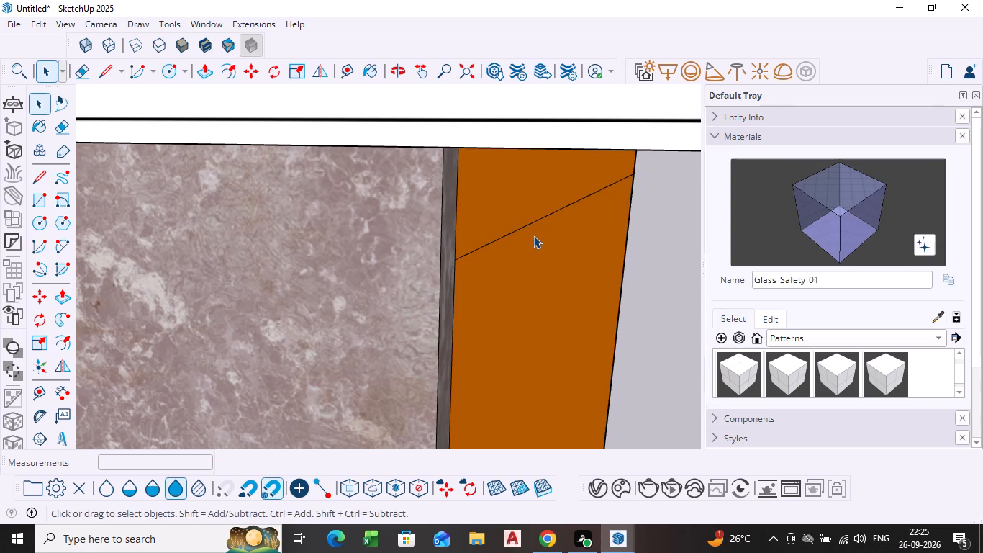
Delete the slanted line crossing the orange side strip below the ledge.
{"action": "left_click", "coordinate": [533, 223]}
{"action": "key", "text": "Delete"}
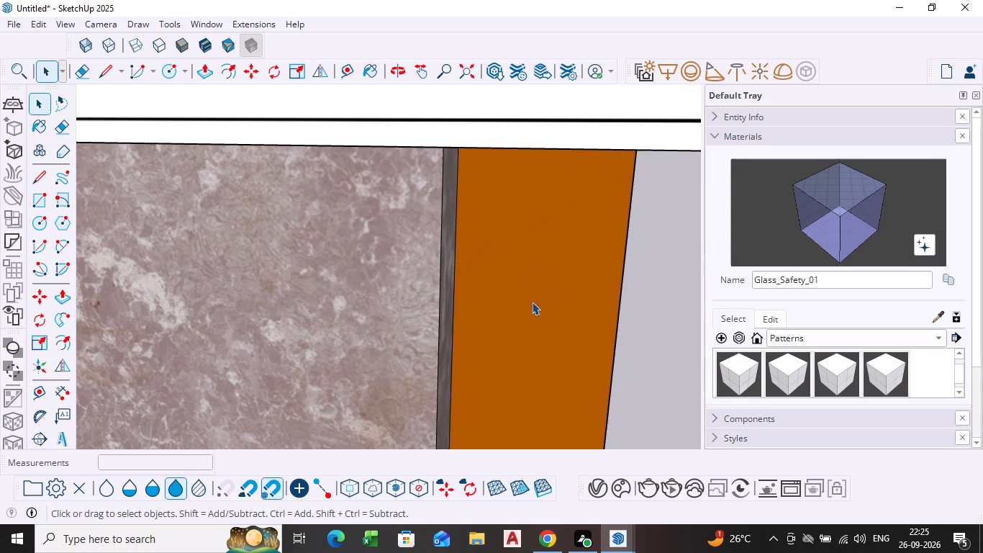
Draw a level line about 8 1/2" long across the orange side strip just below the ledge, splitting off its upper part.
{"action": "middle_click_drag", "start_coordinate": [461, 350], "coordinate": [458, 387], "text": "shift"}
{"action": "scroll", "coordinate": [460, 358], "scroll_direction": "up", "scroll_amount": 8}
{"action": "key", "text": "l"}
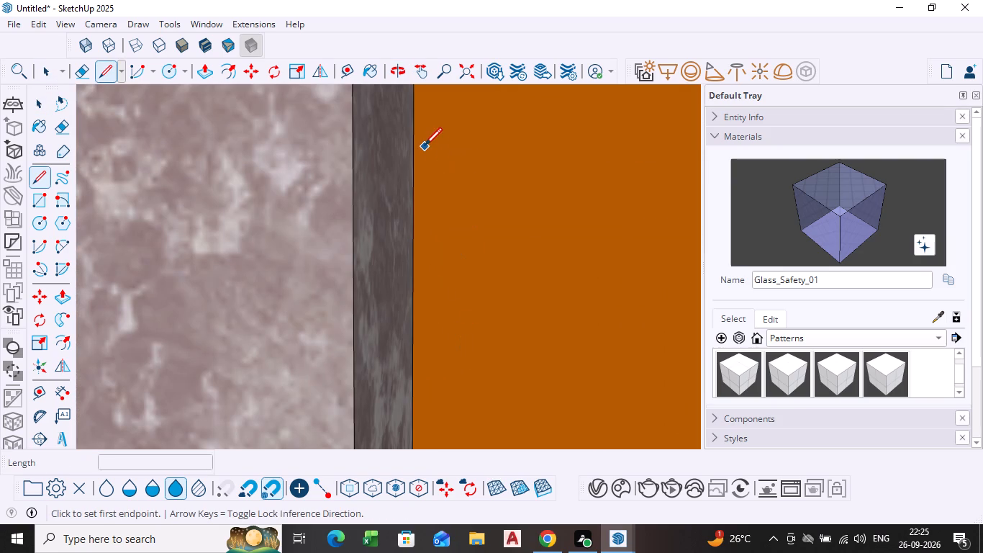
{"action": "middle_click_drag", "start_coordinate": [425, 147], "coordinate": [392, 244], "text": "shift"}
{"action": "scroll", "coordinate": [393, 240], "scroll_direction": "down", "scroll_amount": 1, "text": "shift"}
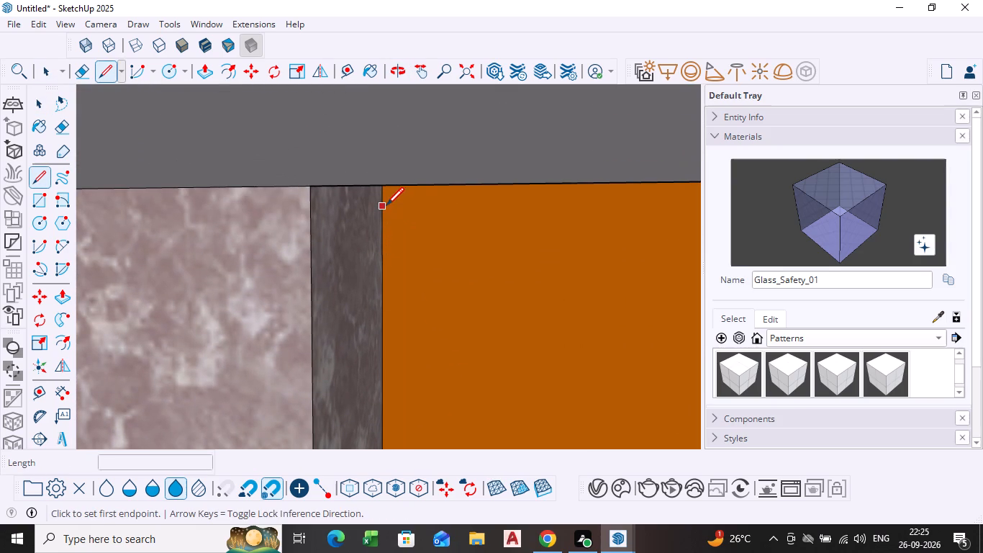
{"action": "left_click", "coordinate": [386, 207]}
{"action": "scroll", "coordinate": [512, 240], "scroll_direction": "down", "scroll_amount": 4}
{"action": "middle_click_drag", "start_coordinate": [517, 237], "coordinate": [422, 201]}
{"action": "scroll", "coordinate": [517, 237], "scroll_direction": "down", "scroll_amount": 1, "text": "shift"}
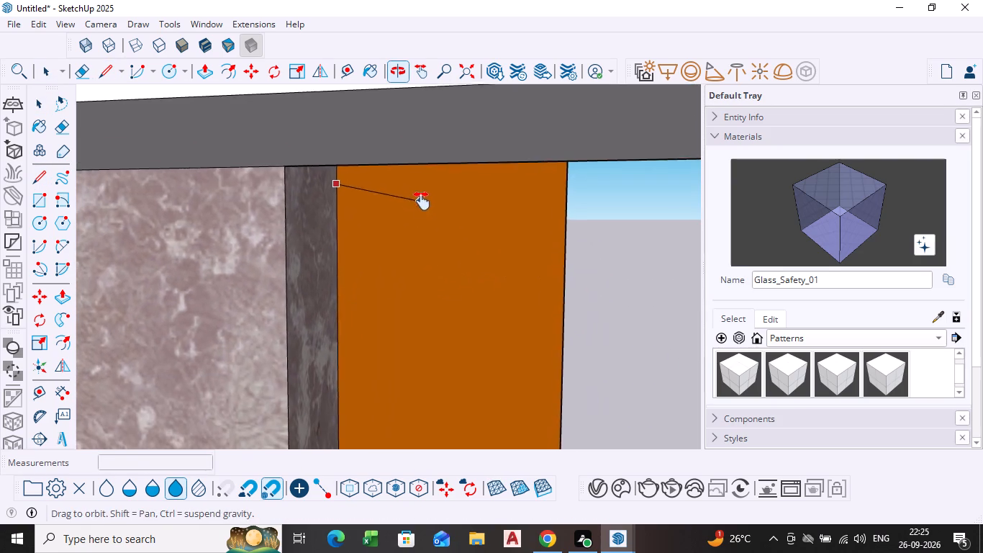
{"action": "middle_click_drag", "start_coordinate": [422, 201], "coordinate": [425, 198]}
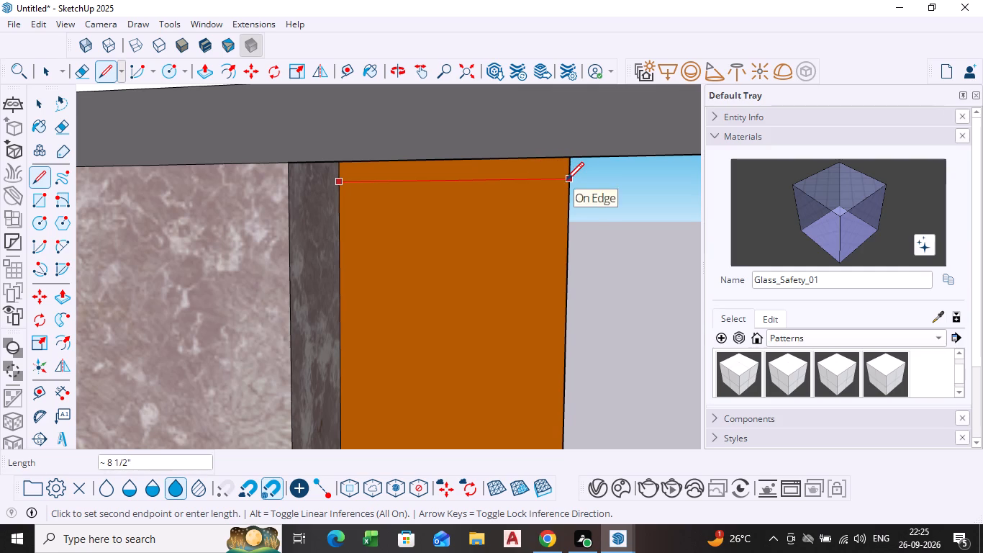
{"action": "left_click", "coordinate": [566, 181]}
{"action": "key", "text": "space"}
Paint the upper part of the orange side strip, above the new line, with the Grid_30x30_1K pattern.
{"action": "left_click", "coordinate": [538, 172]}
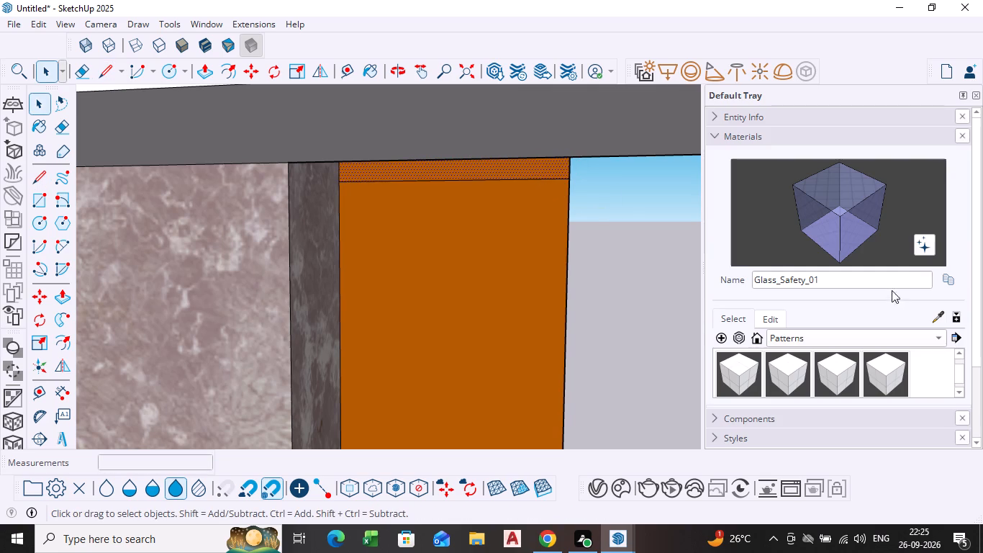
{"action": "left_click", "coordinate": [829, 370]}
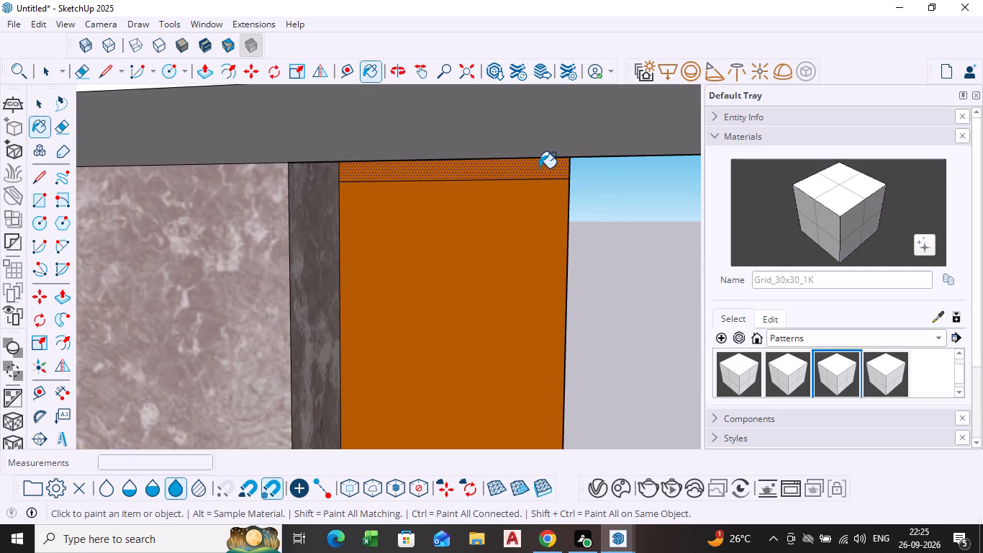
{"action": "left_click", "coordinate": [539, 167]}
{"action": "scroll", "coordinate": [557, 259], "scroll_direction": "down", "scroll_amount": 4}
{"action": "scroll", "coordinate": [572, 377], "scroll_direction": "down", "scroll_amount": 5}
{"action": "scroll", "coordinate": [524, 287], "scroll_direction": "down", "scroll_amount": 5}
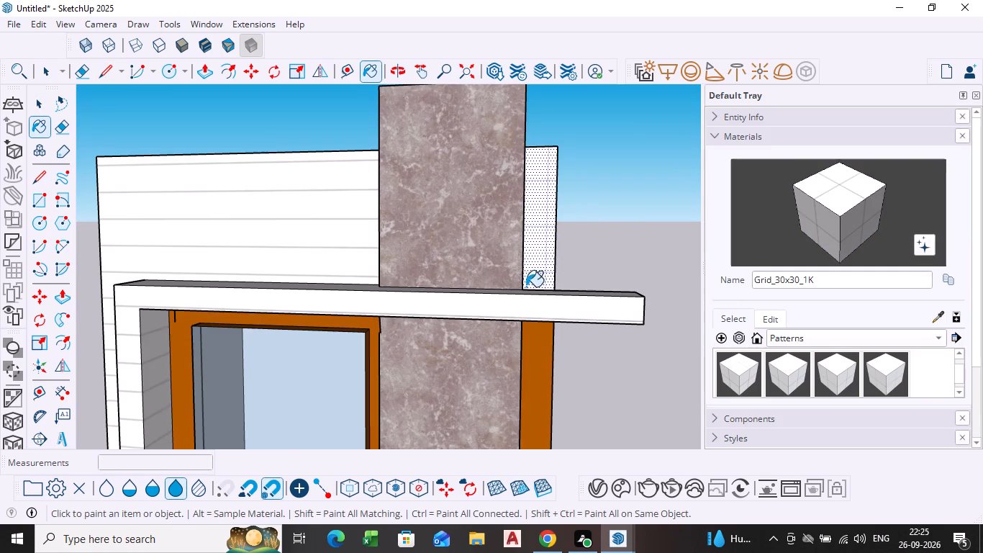
Paint the upper part of the side strip beside the marble wall with the Grid_60x30_2K pattern.
{"action": "left_click", "coordinate": [887, 385]}
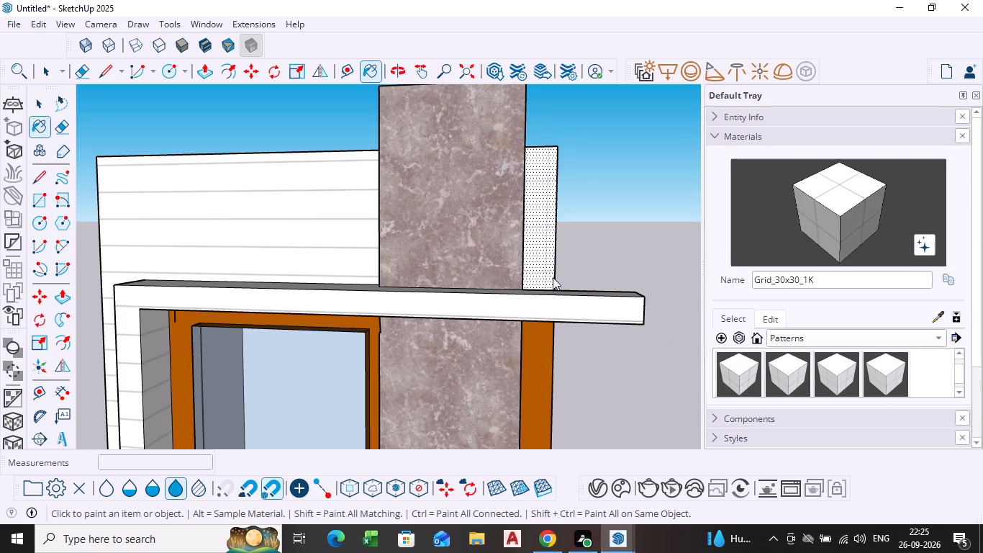
{"action": "left_click", "coordinate": [540, 233]}
Push/Pull the upper-storey side wall, on the side away from the marble wall, outward about 2' 7/16".
{"action": "key", "text": "Escape"}
{"action": "key", "text": "space"}
{"action": "left_click", "coordinate": [595, 236]}
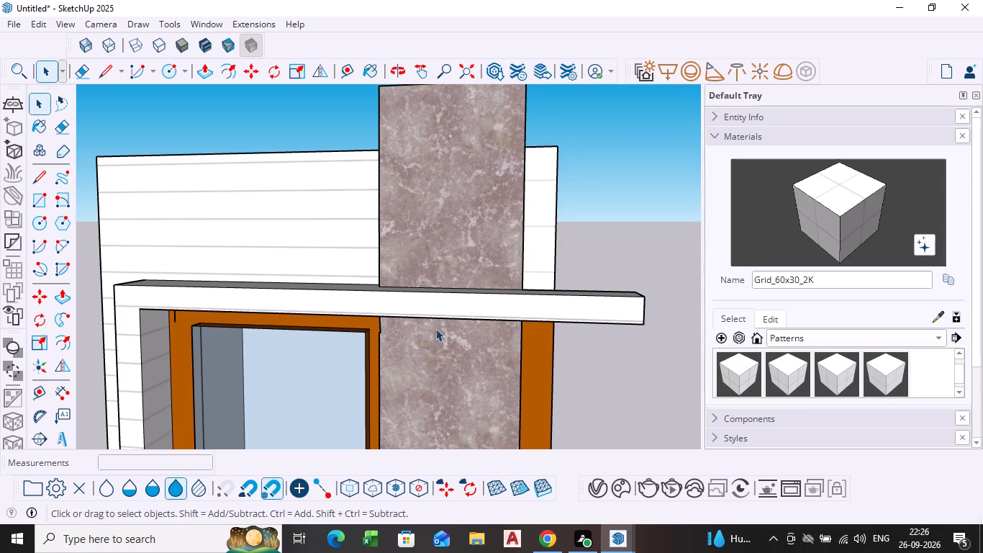
{"action": "scroll", "coordinate": [427, 330], "scroll_direction": "down", "scroll_amount": 11}
{"action": "middle_click_drag", "start_coordinate": [362, 401], "coordinate": [366, 391]}
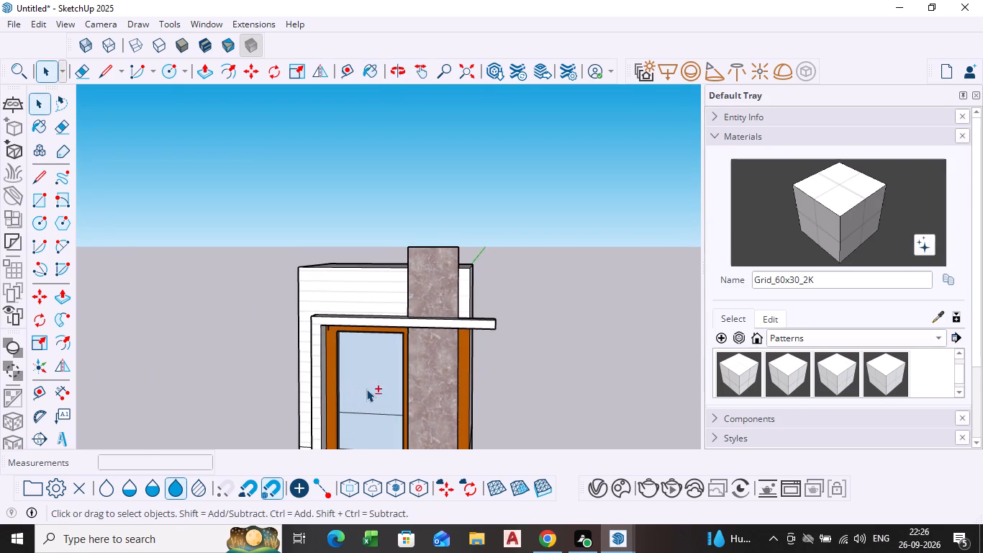
{"action": "middle_click_drag", "start_coordinate": [366, 389], "coordinate": [556, 344], "text": "shift"}
{"action": "scroll", "coordinate": [500, 377], "scroll_direction": "down", "scroll_amount": 2}
{"action": "middle_click_drag", "start_coordinate": [540, 374], "coordinate": [540, 360], "text": "shift"}
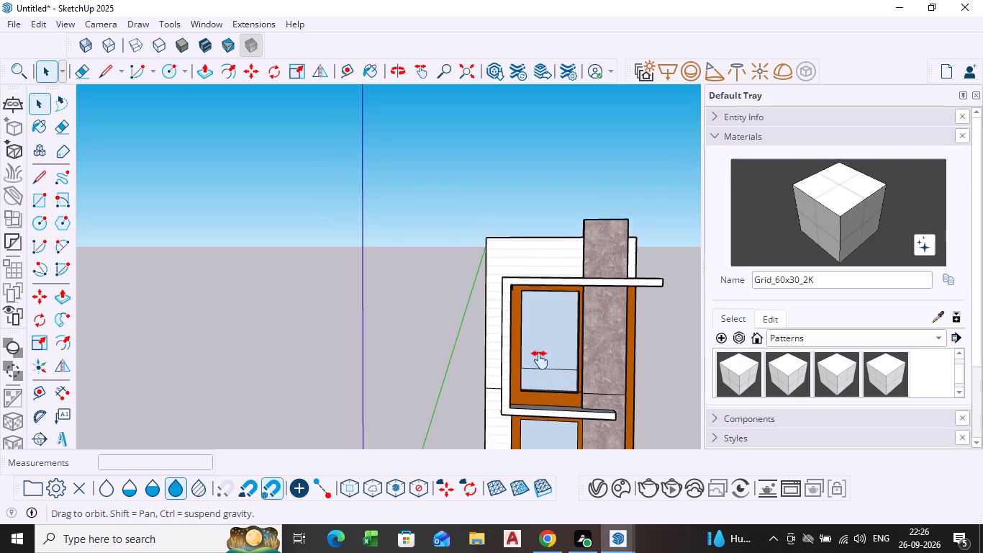
{"action": "middle_click_drag", "start_coordinate": [540, 360], "coordinate": [486, 330], "text": "shift"}
{"action": "middle_click_drag", "start_coordinate": [488, 344], "coordinate": [511, 333]}
{"action": "scroll", "coordinate": [489, 345], "scroll_direction": "down", "scroll_amount": 1}
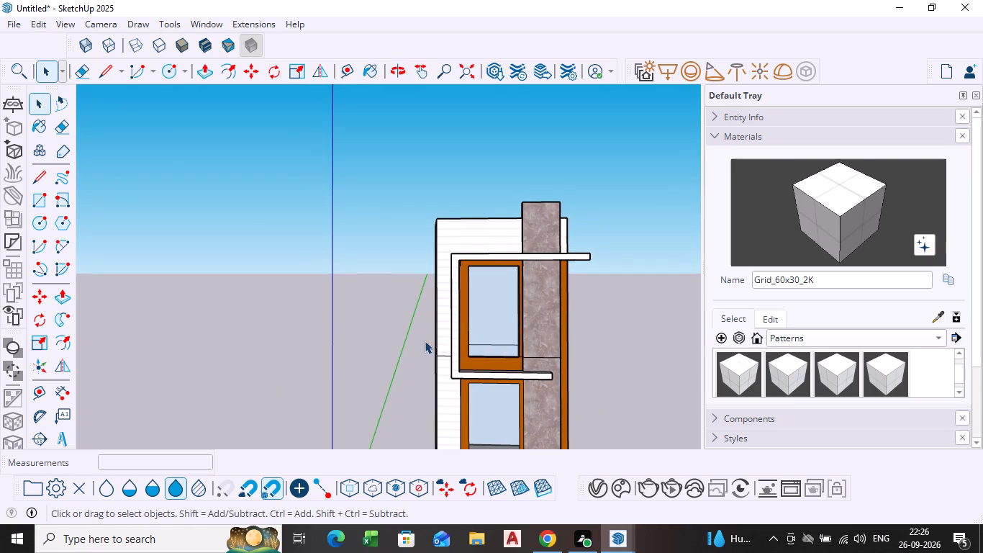
{"action": "middle_click_drag", "start_coordinate": [425, 343], "coordinate": [570, 336]}
{"action": "left_click", "coordinate": [403, 330]}
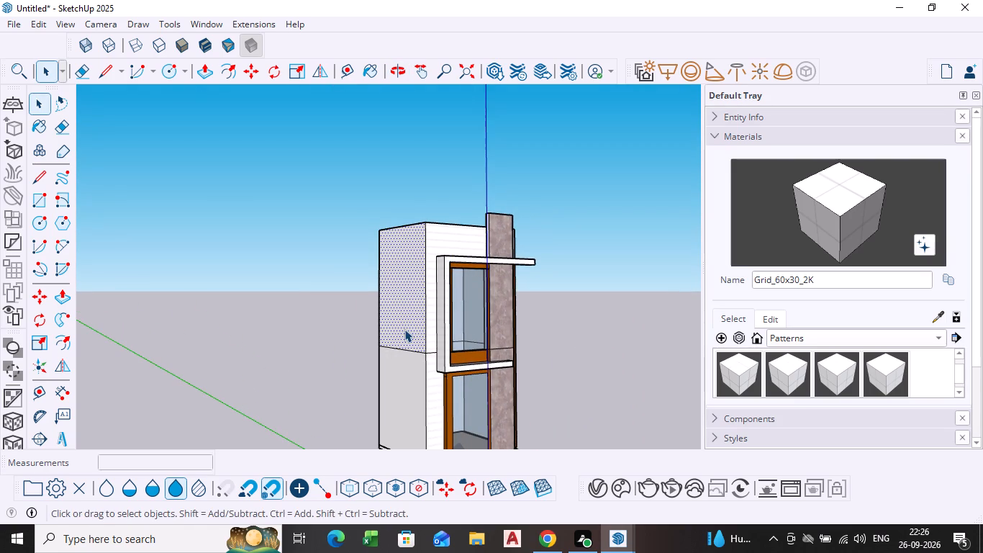
{"action": "key", "text": "p"}
{"action": "left_click", "coordinate": [404, 329]}
{"action": "left_click", "coordinate": [386, 332]}
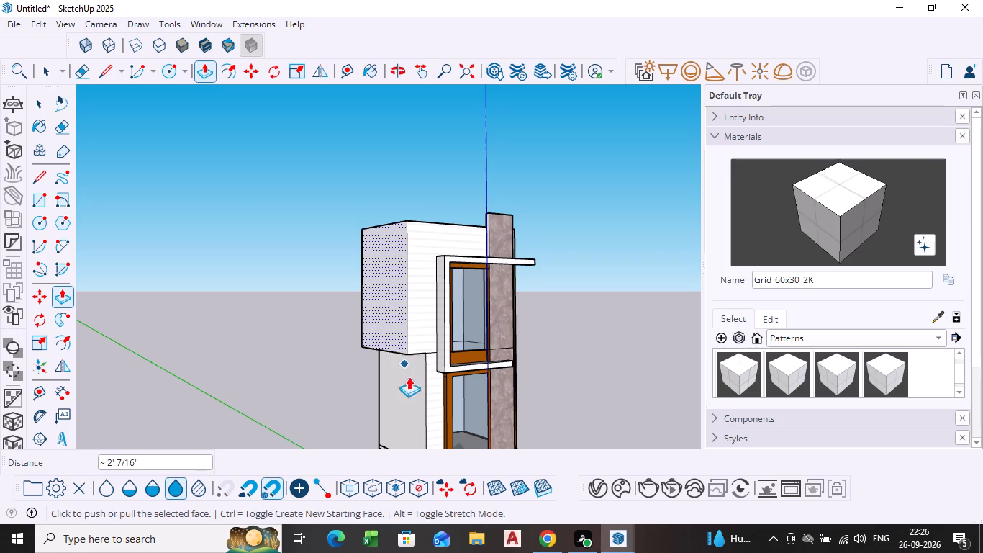
{"action": "key", "text": "space"}
Push/Pull the ground-floor side wall outward about 2' 7/16", flush with the upper-storey wall above it.
{"action": "left_click", "coordinate": [412, 385]}
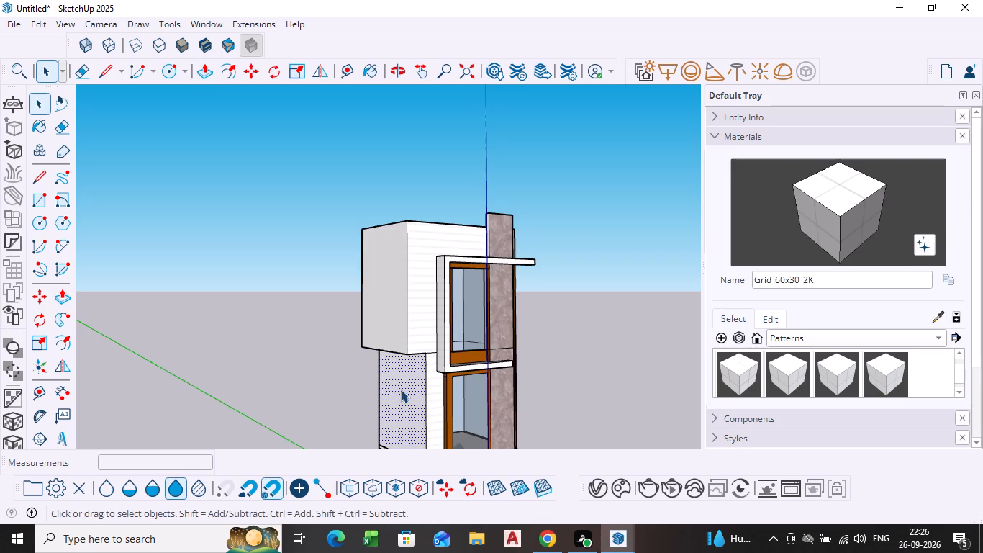
{"action": "key", "text": "p"}
{"action": "left_click", "coordinate": [400, 390]}
{"action": "left_click", "coordinate": [386, 317]}
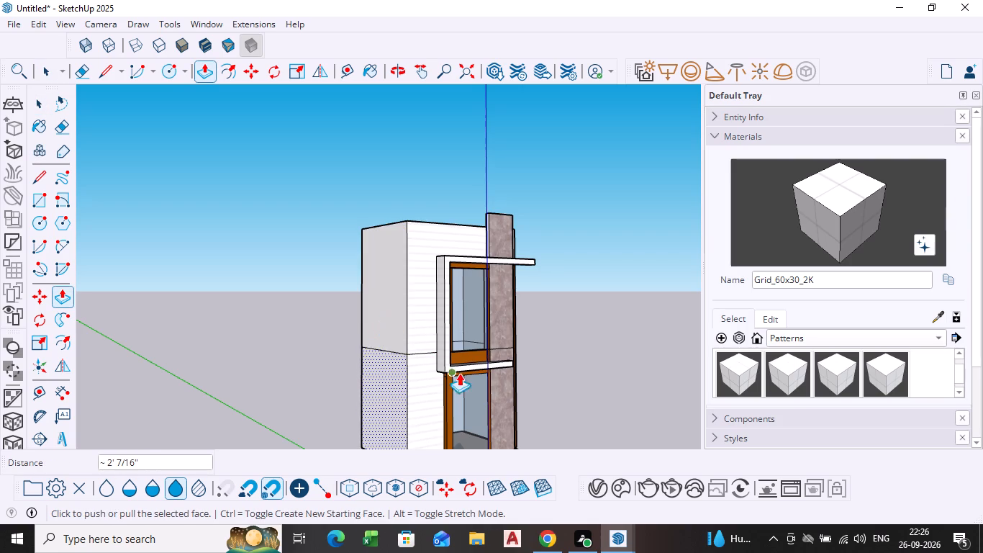
{"action": "scroll", "coordinate": [515, 348], "scroll_direction": "down", "scroll_amount": 1}
{"action": "middle_click_drag", "start_coordinate": [515, 348], "coordinate": [378, 365]}
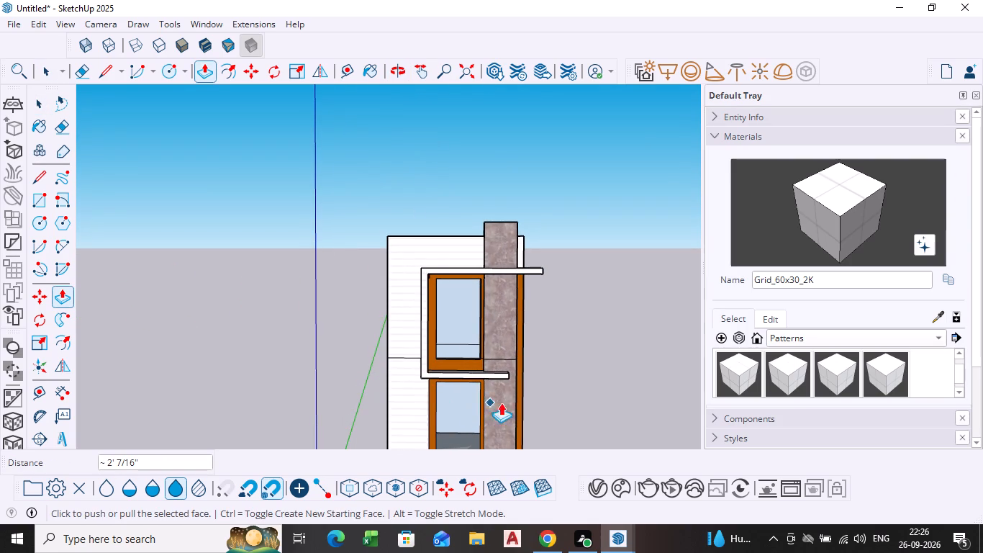
{"action": "scroll", "coordinate": [563, 402], "scroll_direction": "down", "scroll_amount": 1}
{"action": "key", "text": "Escape"}
{"action": "key", "text": "space"}
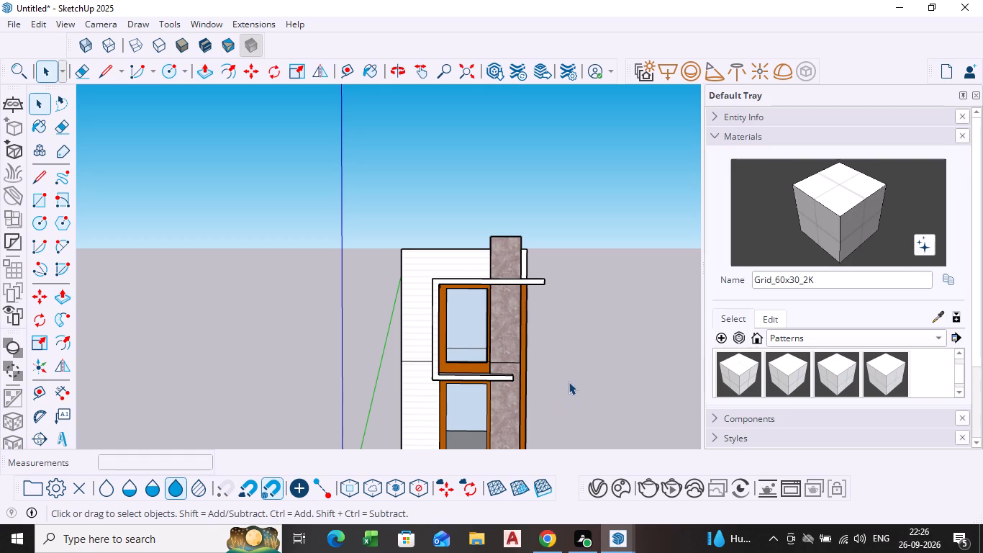
Draw a vertical line about 8' 3 5/16" long from the lower ledge to the wall base, splitting off a narrow siding strip beside the orange ground-floor frame.
{"action": "scroll", "coordinate": [516, 271], "scroll_direction": "up", "scroll_amount": 4}
{"action": "middle_click_drag", "start_coordinate": [507, 267], "coordinate": [505, 280]}
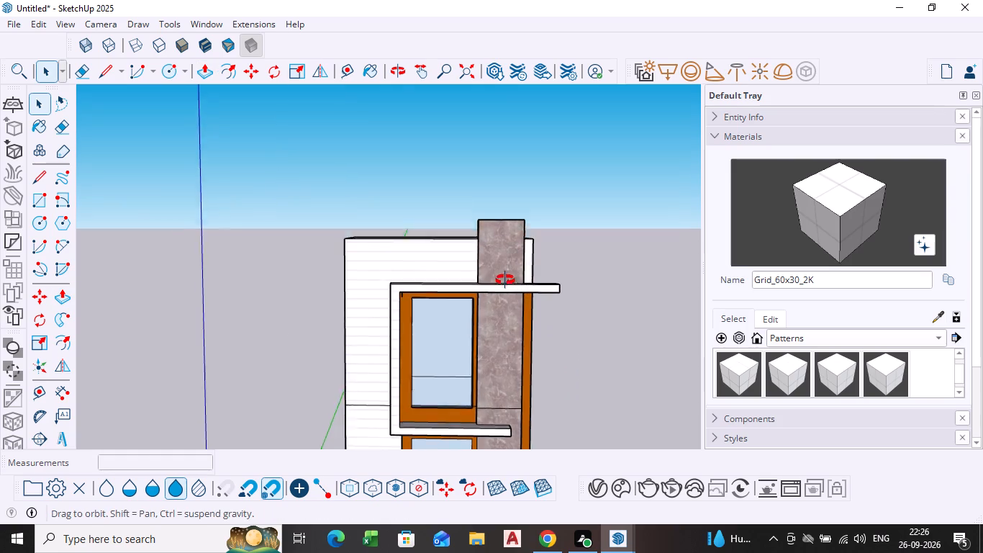
{"action": "middle_click_drag", "start_coordinate": [505, 280], "coordinate": [476, 327]}
{"action": "scroll", "coordinate": [480, 316], "scroll_direction": "down", "scroll_amount": 4}
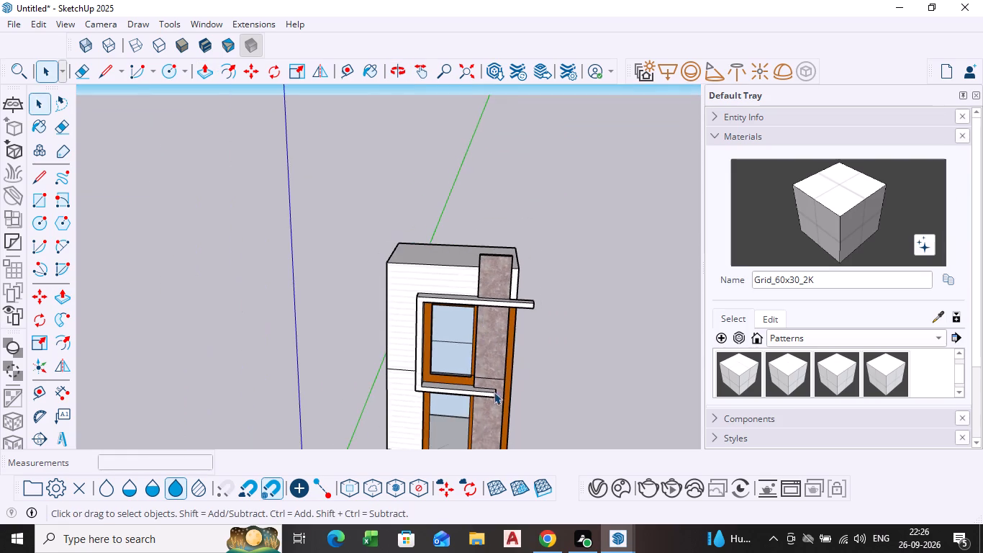
{"action": "middle_click_drag", "start_coordinate": [495, 397], "coordinate": [497, 321]}
{"action": "scroll", "coordinate": [502, 328], "scroll_direction": "down", "scroll_amount": 3}
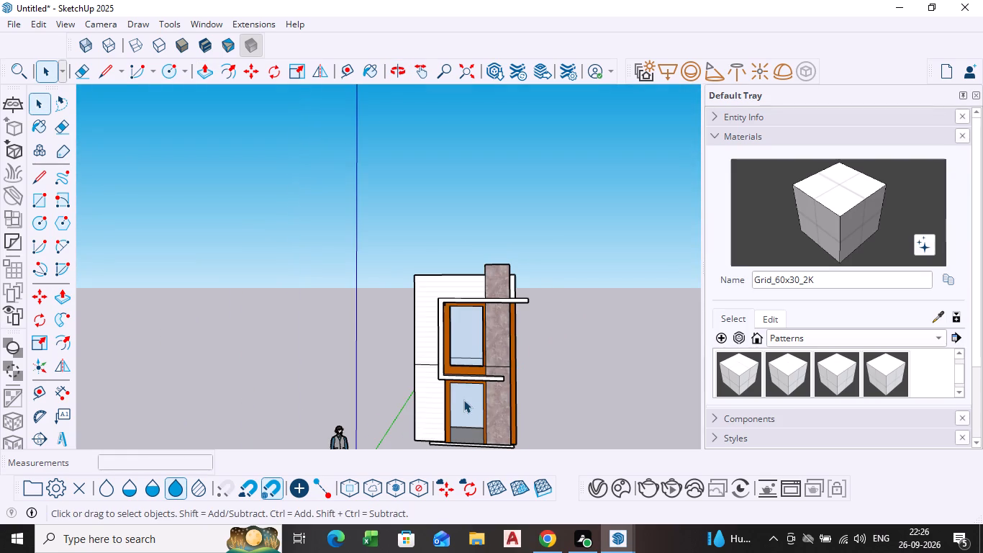
{"action": "scroll", "coordinate": [461, 379], "scroll_direction": "up", "scroll_amount": 6}
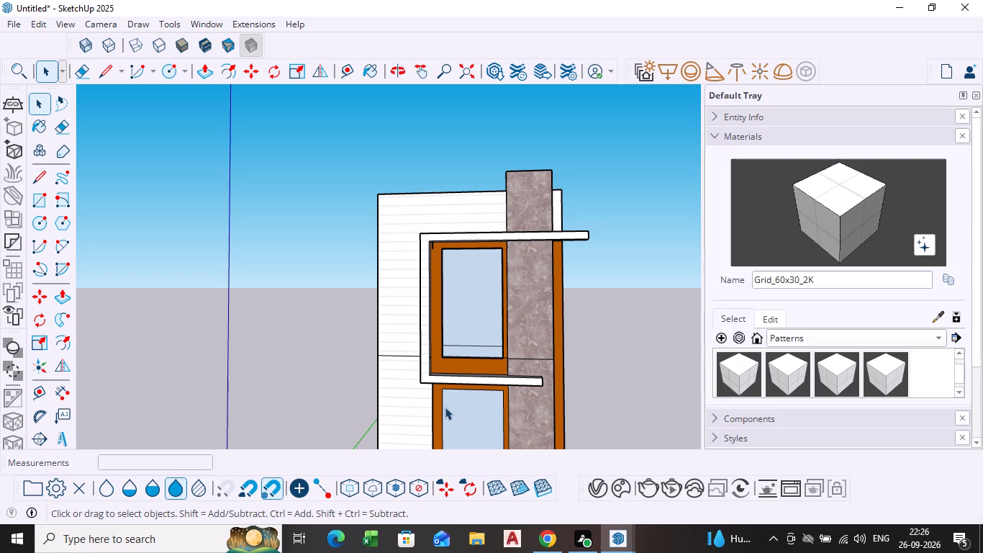
{"action": "middle_click_drag", "start_coordinate": [444, 407], "coordinate": [464, 318]}
{"action": "scroll", "coordinate": [453, 372], "scroll_direction": "up", "scroll_amount": 3}
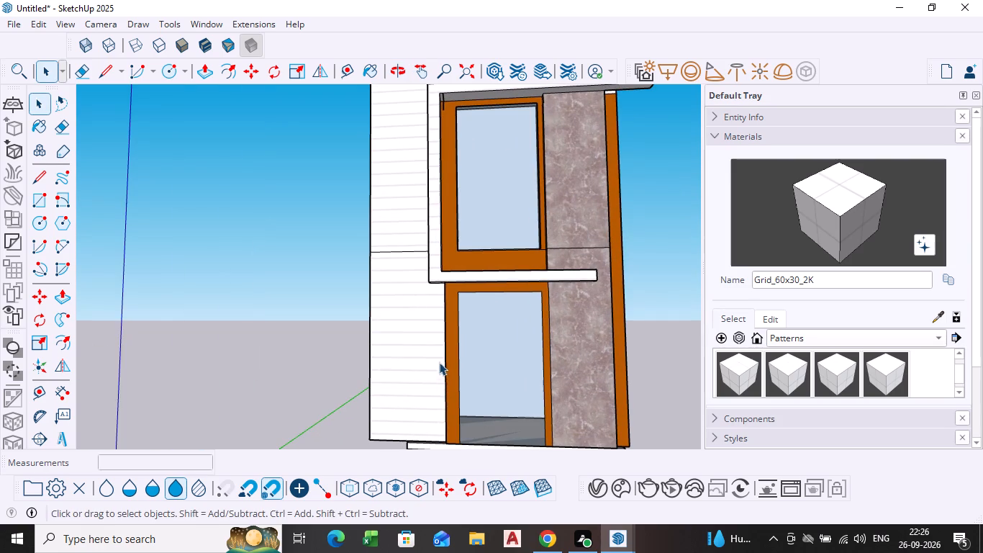
{"action": "scroll", "coordinate": [436, 351], "scroll_direction": "up", "scroll_amount": 3}
{"action": "key", "text": "l"}
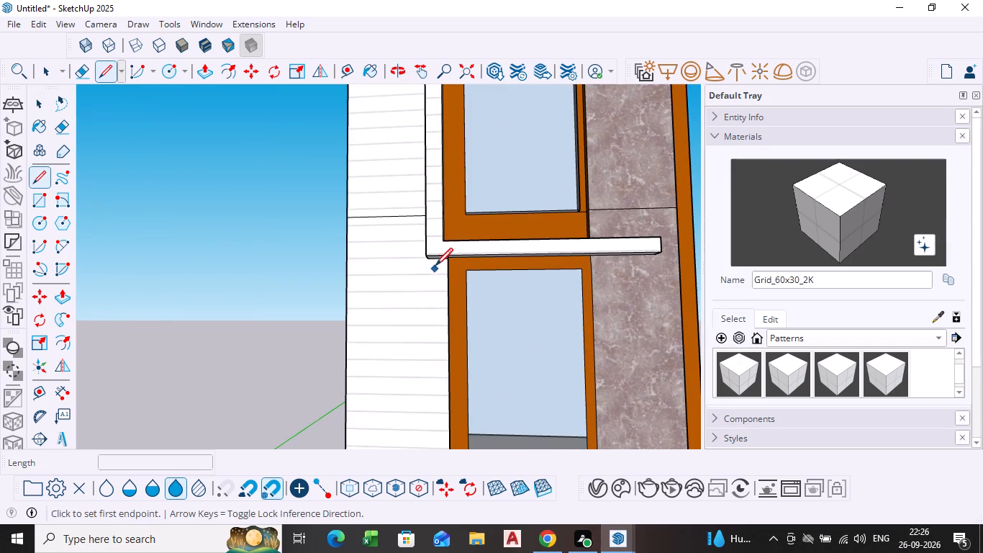
{"action": "middle_click_drag", "start_coordinate": [451, 408], "coordinate": [450, 330], "text": "shift"}
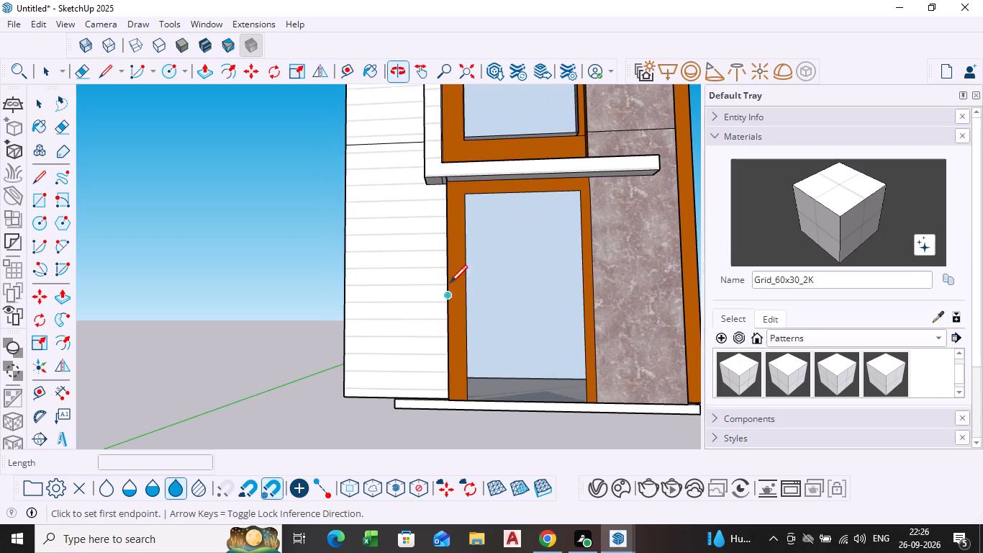
{"action": "scroll", "coordinate": [440, 186], "scroll_direction": "up", "scroll_amount": 4}
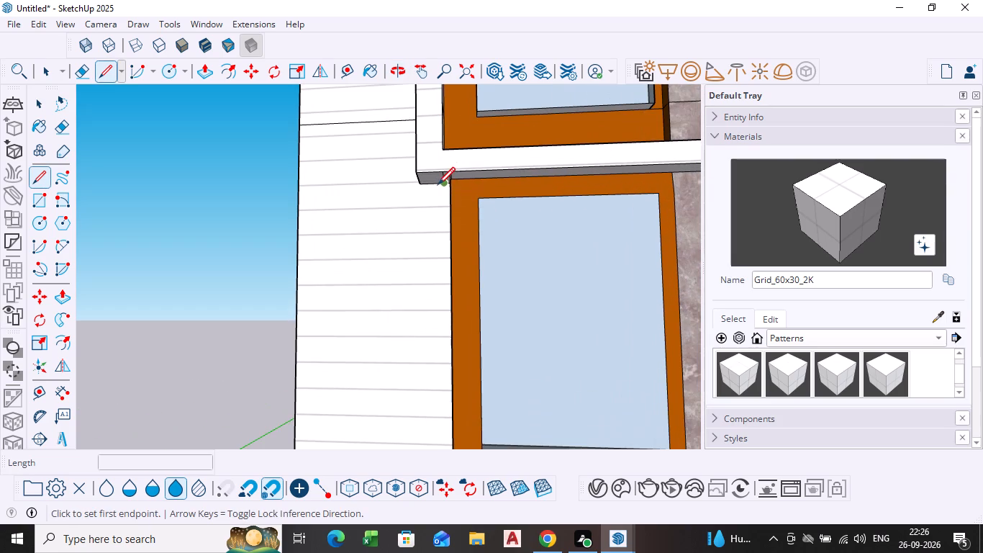
{"action": "left_click", "coordinate": [437, 187]}
{"action": "scroll", "coordinate": [437, 338], "scroll_direction": "down", "scroll_amount": 3}
{"action": "middle_click_drag", "start_coordinate": [434, 341], "coordinate": [415, 229], "text": "shift"}
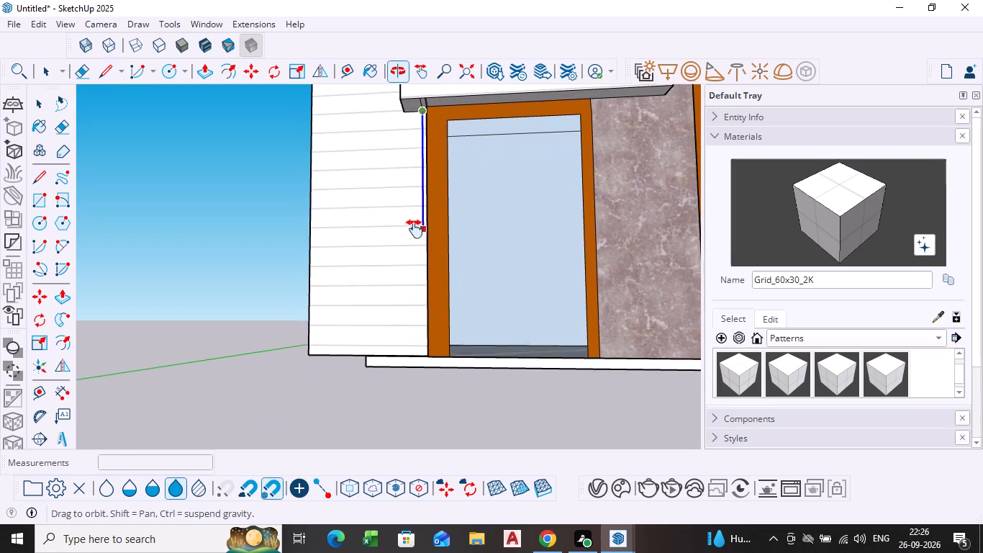
{"action": "middle_click_drag", "start_coordinate": [415, 229], "coordinate": [415, 229], "text": "shift"}
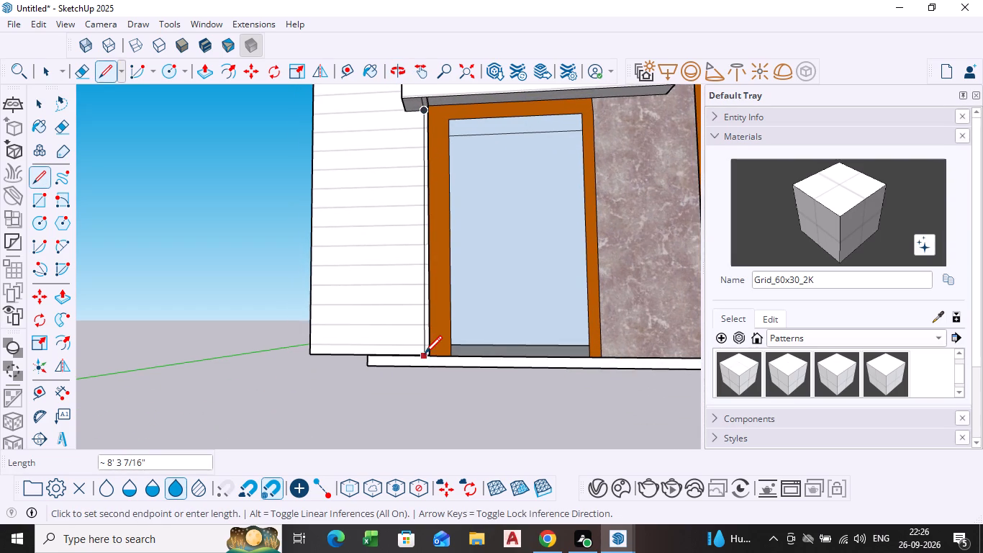
{"action": "scroll", "coordinate": [424, 352], "scroll_direction": "up", "scroll_amount": 8}
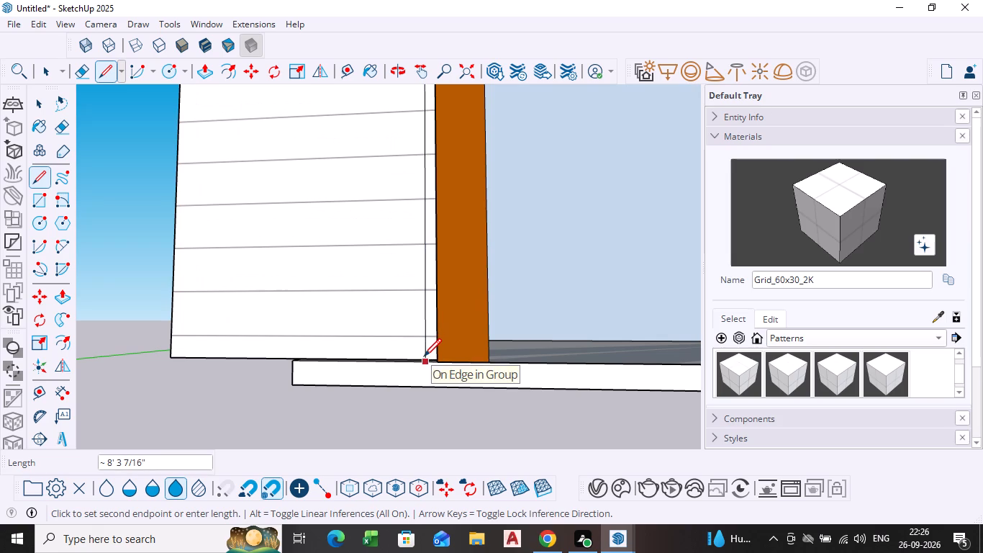
{"action": "scroll", "coordinate": [427, 359], "scroll_direction": "up", "scroll_amount": 4}
{"action": "middle_click_drag", "start_coordinate": [430, 356], "coordinate": [441, 386]}
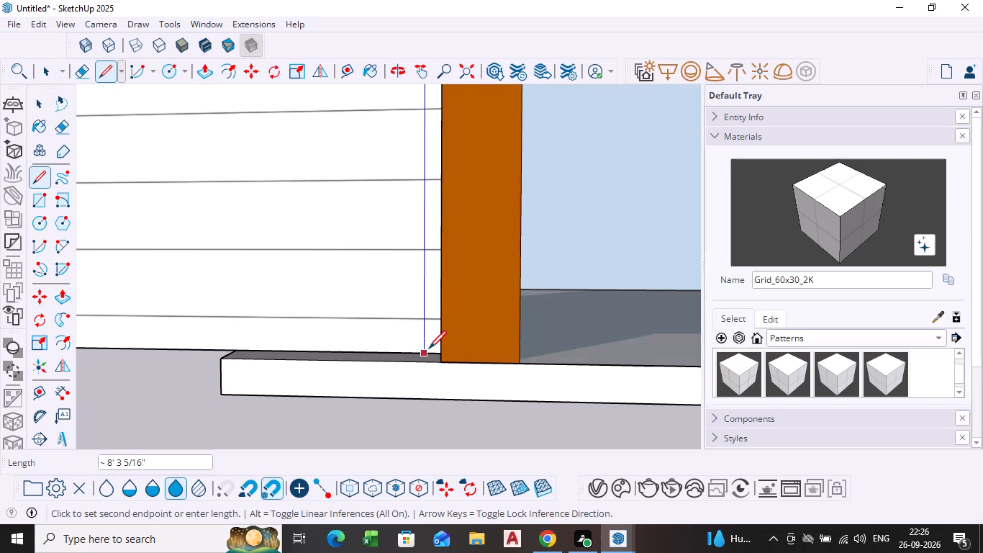
{"action": "left_click", "coordinate": [427, 353]}
{"action": "key", "text": "space"}
Push/Pull the narrow siding strip out about 5 1/16" so it is flush with the orange ground-floor frame.
{"action": "middle_click_drag", "start_coordinate": [445, 330], "coordinate": [444, 365]}
{"action": "scroll", "coordinate": [444, 367], "scroll_direction": "down", "scroll_amount": 1}
{"action": "middle_click_drag", "start_coordinate": [444, 365], "coordinate": [447, 390]}
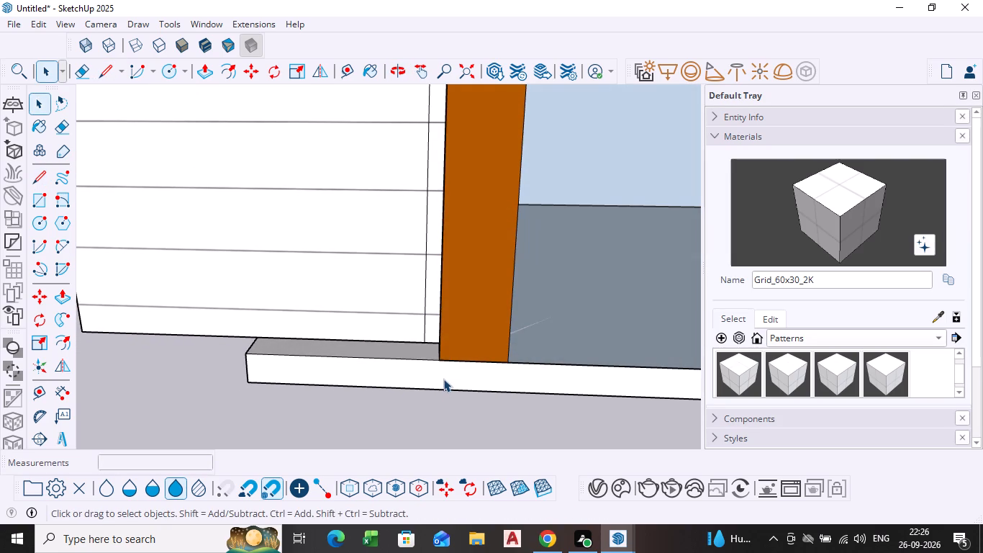
{"action": "left_click", "coordinate": [428, 315]}
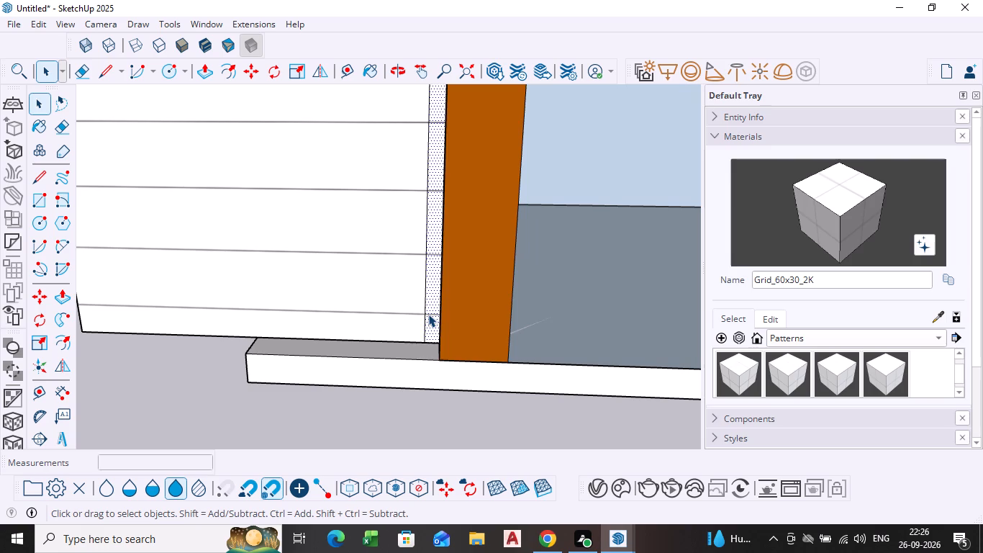
{"action": "key", "text": "p"}
{"action": "left_click", "coordinate": [428, 314]}
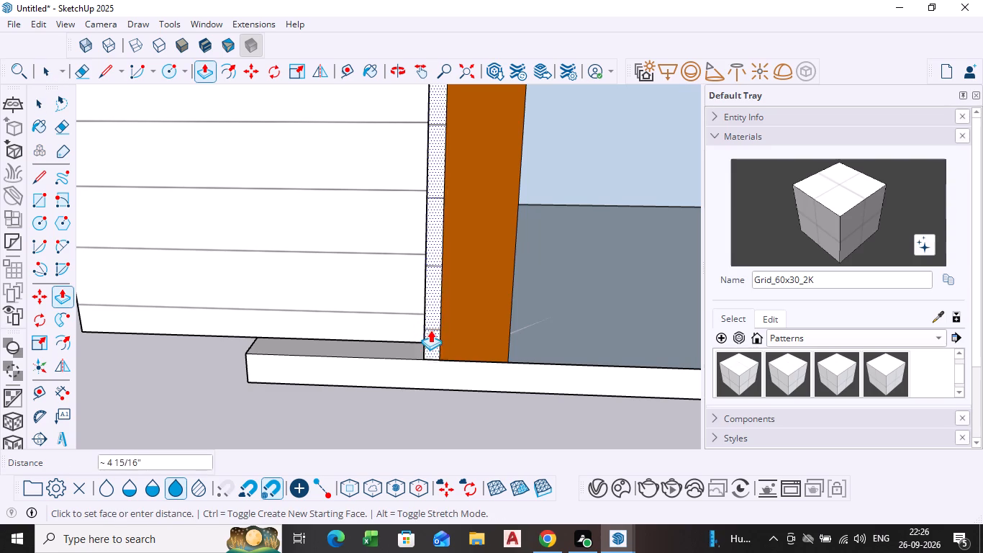
{"action": "left_click", "coordinate": [456, 326]}
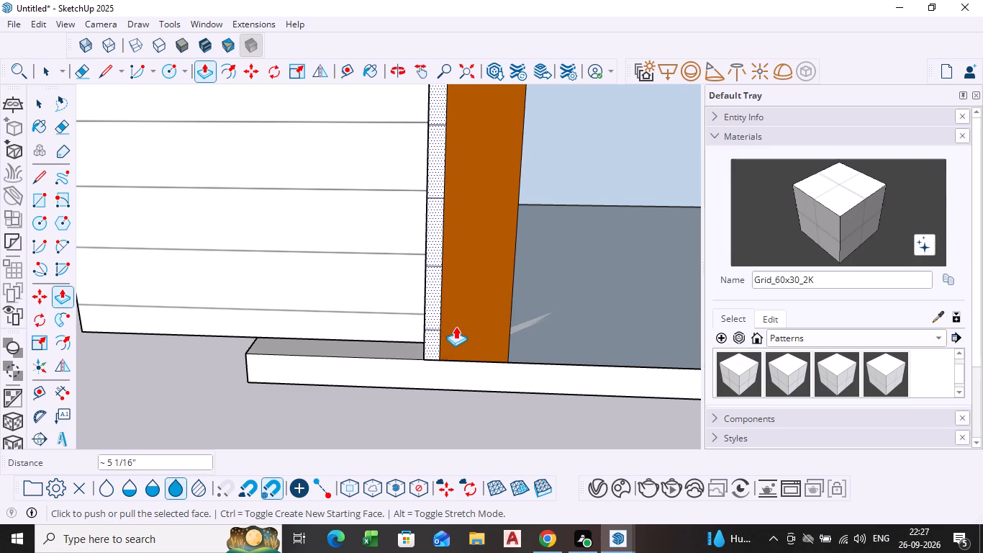
{"action": "key", "text": "space"}
Paint the orange ground-floor frame and the narrow strip beside it with the Wood_Floor_01_1K wood material.
{"action": "scroll", "coordinate": [505, 364], "scroll_direction": "down", "scroll_amount": 8}
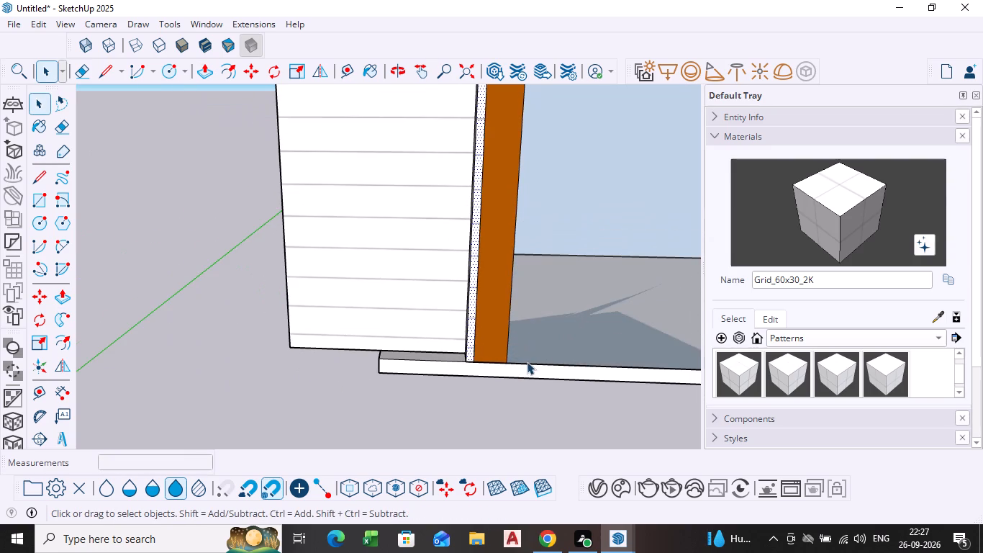
{"action": "scroll", "coordinate": [526, 359], "scroll_direction": "down", "scroll_amount": 1, "text": "shift"}
{"action": "middle_click_drag", "start_coordinate": [524, 359], "coordinate": [452, 383], "text": "shift"}
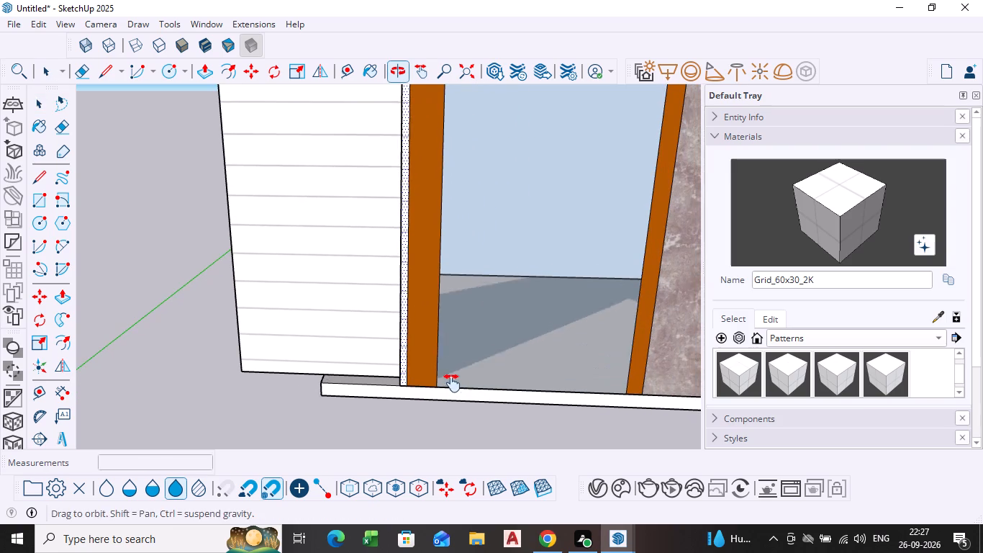
{"action": "middle_click_drag", "start_coordinate": [452, 383], "coordinate": [451, 384], "text": "shift"}
{"action": "left_click", "coordinate": [815, 338]}
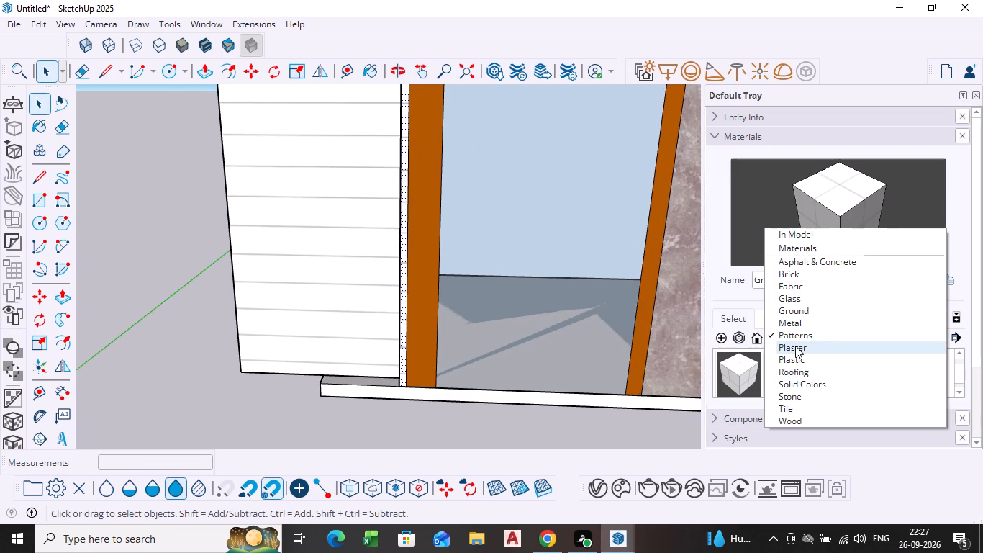
{"action": "left_click", "coordinate": [796, 415]}
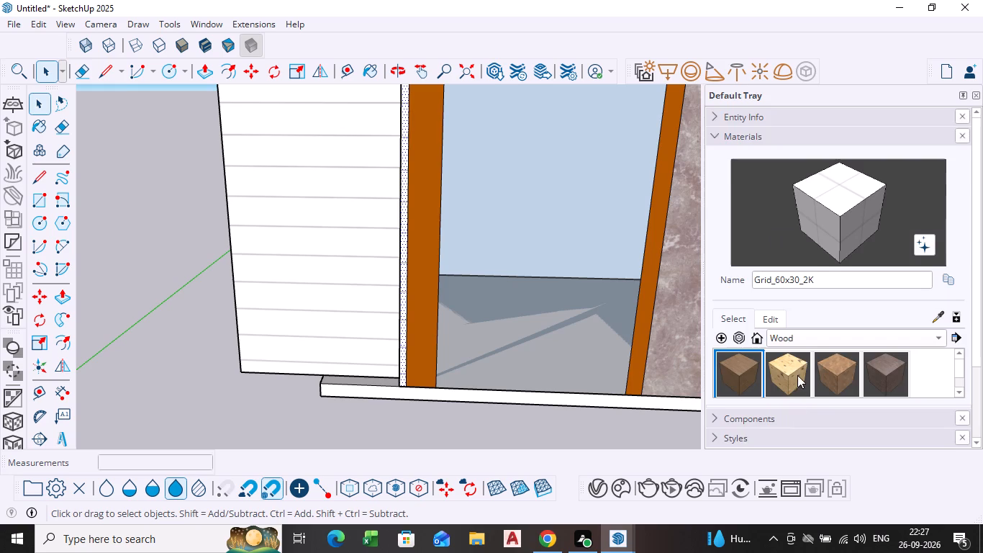
{"action": "scroll", "coordinate": [797, 374], "scroll_direction": "down", "scroll_amount": 4}
{"action": "scroll", "coordinate": [785, 294], "scroll_direction": "up", "scroll_amount": 4}
{"action": "left_click", "coordinate": [842, 366]}
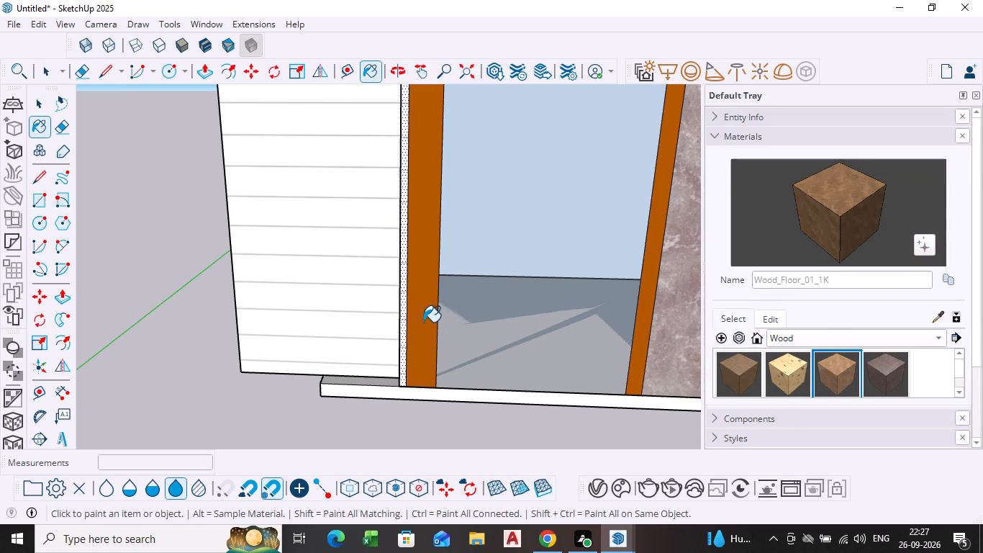
{"action": "left_click", "coordinate": [423, 322]}
{"action": "left_click", "coordinate": [402, 323]}
{"action": "scroll", "coordinate": [432, 333], "scroll_direction": "down", "scroll_amount": 5}
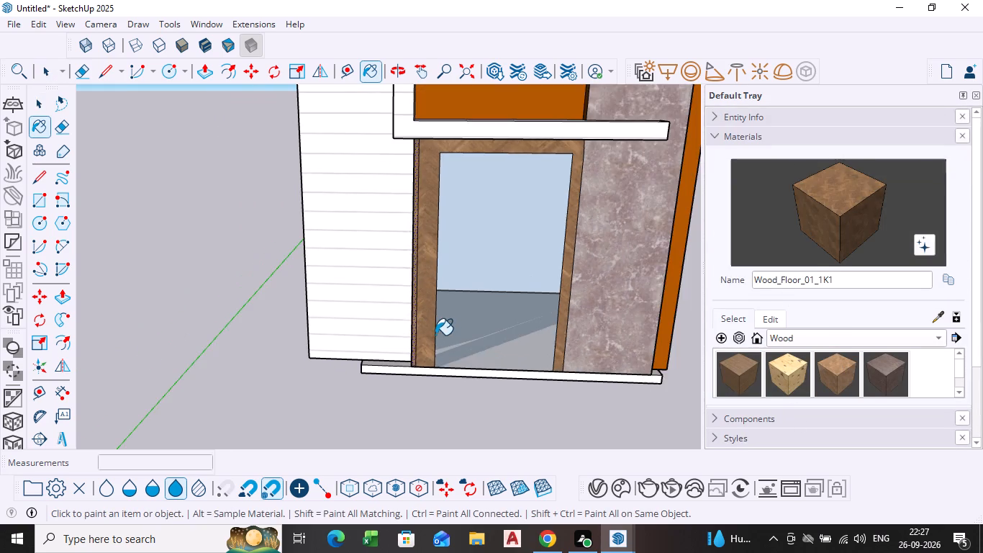
Delete the vertical edge between the narrow strip and the ground-floor wood frame.
{"action": "scroll", "coordinate": [408, 325], "scroll_direction": "up", "scroll_amount": 4}
{"action": "middle_click_drag", "start_coordinate": [406, 325], "coordinate": [429, 325]}
{"action": "scroll", "coordinate": [435, 312], "scroll_direction": "up", "scroll_amount": 4}
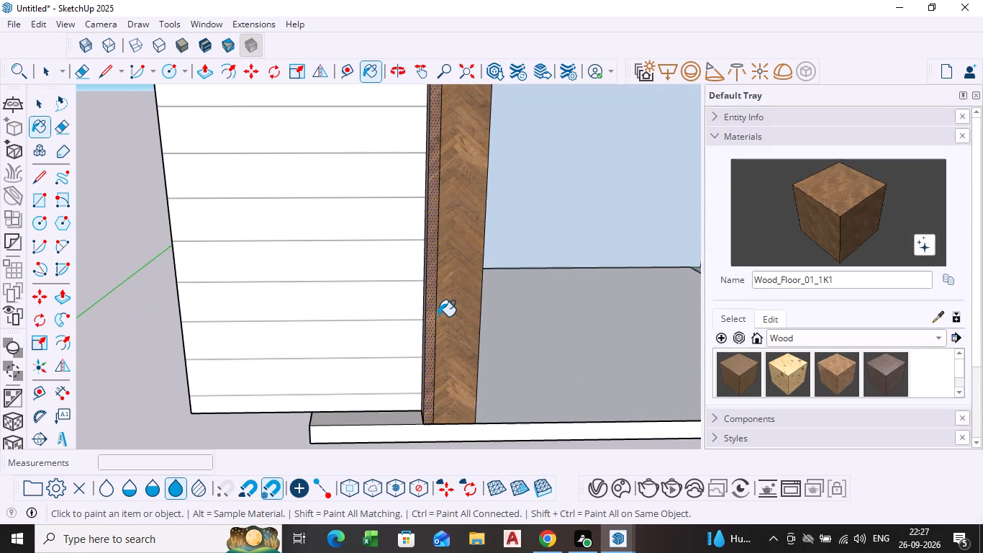
{"action": "key", "text": "space"}
{"action": "left_click", "coordinate": [435, 329]}
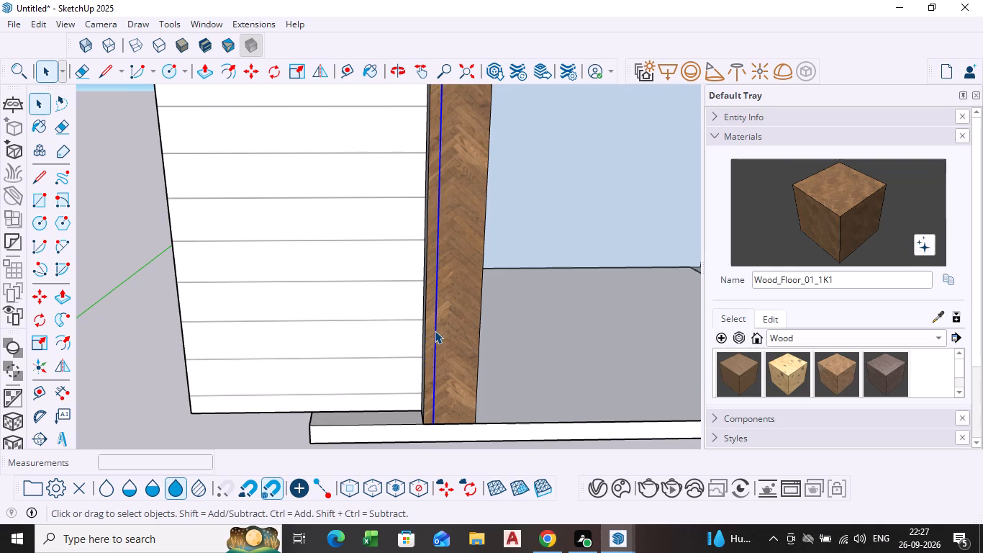
{"action": "key", "text": "Delete"}
{"action": "scroll", "coordinate": [451, 323], "scroll_direction": "down", "scroll_amount": 10}
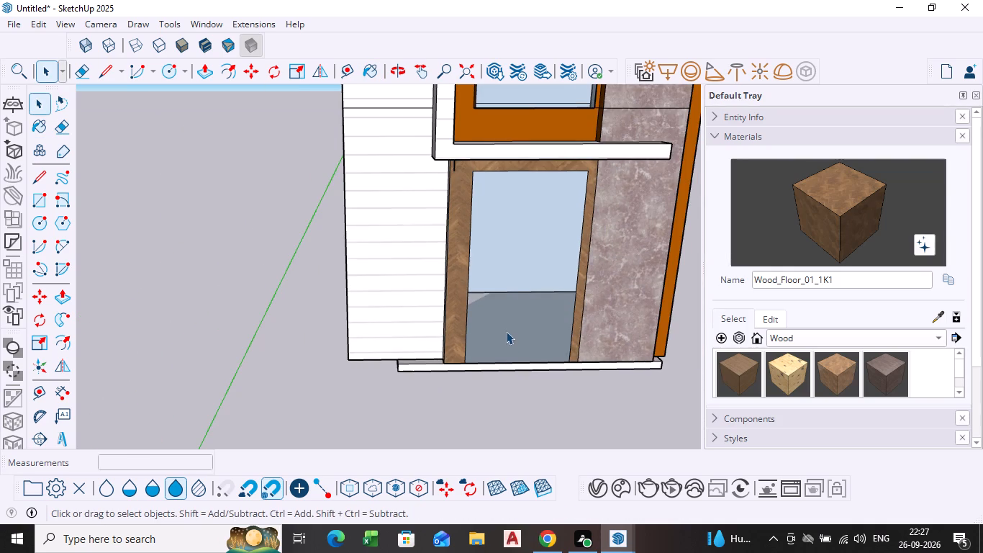
Paint the tall orange side fin and the upper-storey orange window frame with the Wood_Floor_01_1K material.
{"action": "scroll", "coordinate": [506, 331], "scroll_direction": "down", "scroll_amount": 1}
{"action": "left_click", "coordinate": [843, 370]}
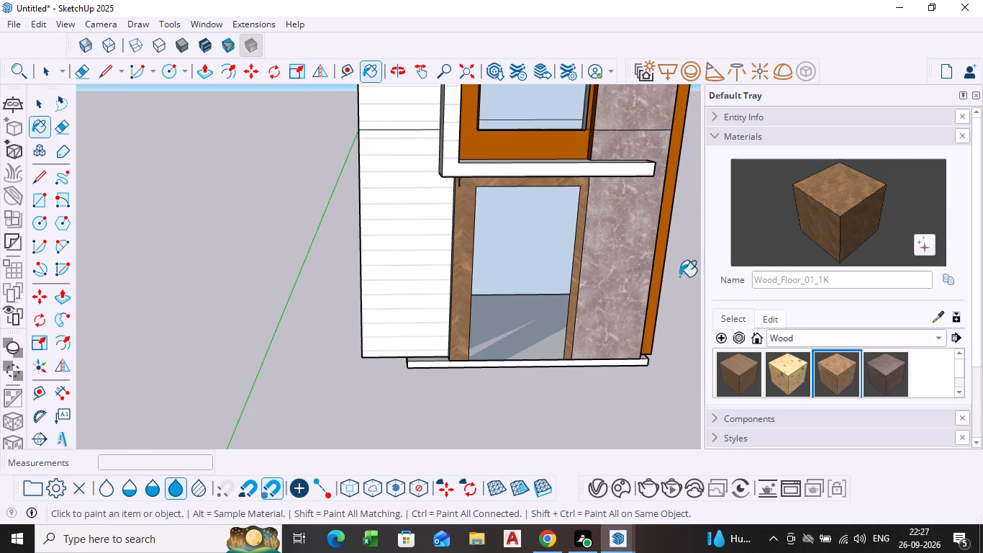
{"action": "left_click", "coordinate": [660, 276]}
{"action": "left_click", "coordinate": [533, 147]}
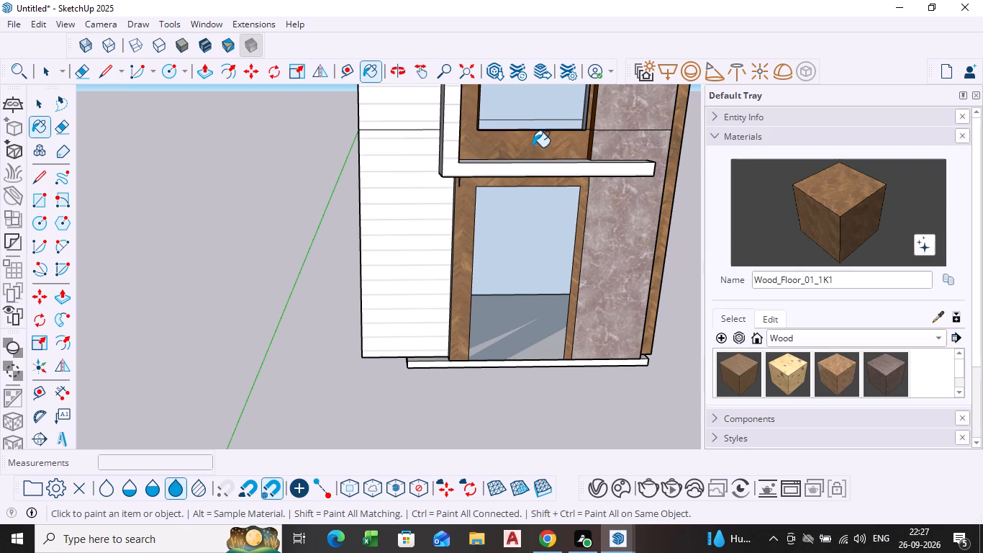
Examine the house front across both storeys with its wood-finished frames and side fin.
{"action": "scroll", "coordinate": [537, 156], "scroll_direction": "down", "scroll_amount": 4}
{"action": "middle_click_drag", "start_coordinate": [548, 184], "coordinate": [448, 306], "text": "shift"}
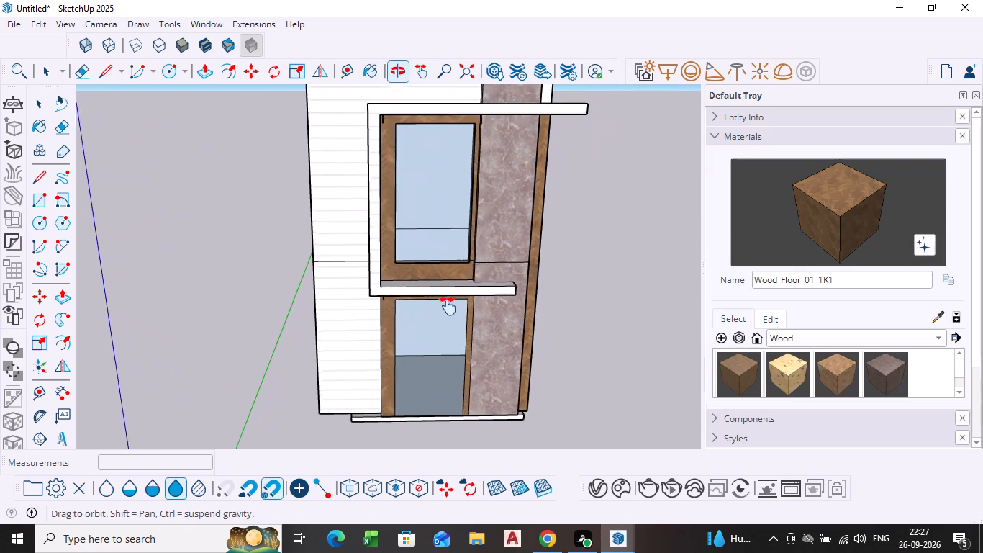
{"action": "middle_click_drag", "start_coordinate": [448, 306], "coordinate": [445, 315], "text": "shift"}
{"action": "middle_click_drag", "start_coordinate": [548, 232], "coordinate": [523, 256]}
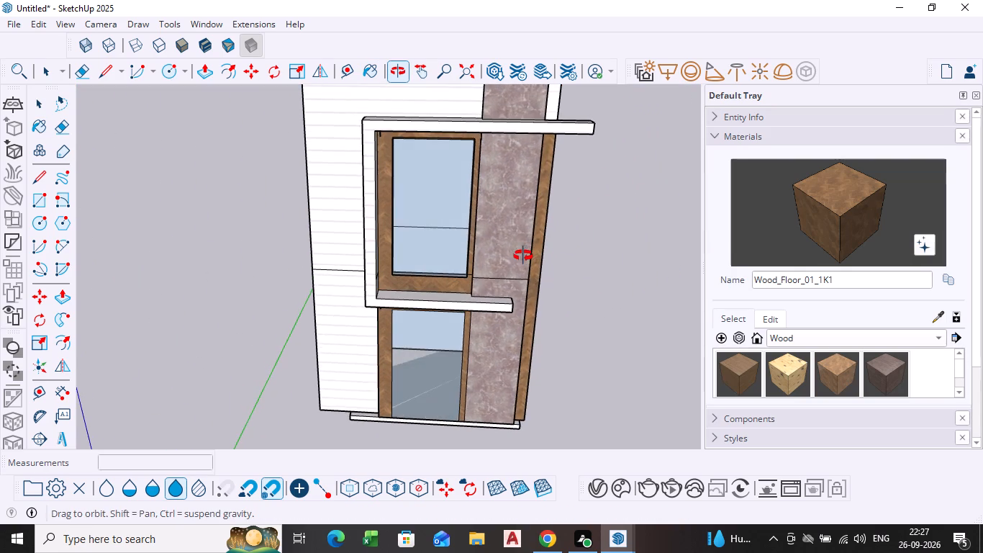
{"action": "middle_click_drag", "start_coordinate": [523, 256], "coordinate": [523, 234]}
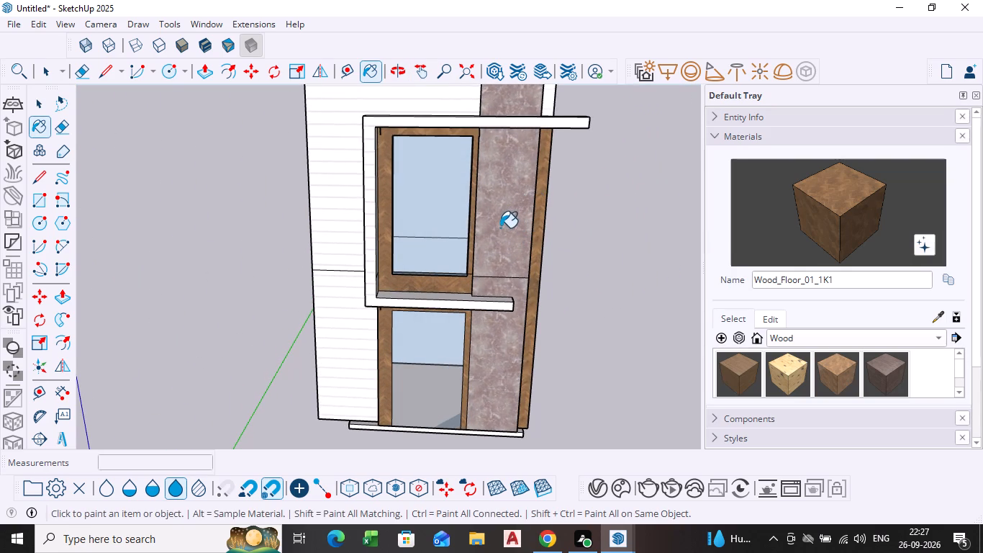
{"action": "middle_click_drag", "start_coordinate": [493, 248], "coordinate": [502, 208]}
{"action": "scroll", "coordinate": [502, 208], "scroll_direction": "down", "scroll_amount": 3}
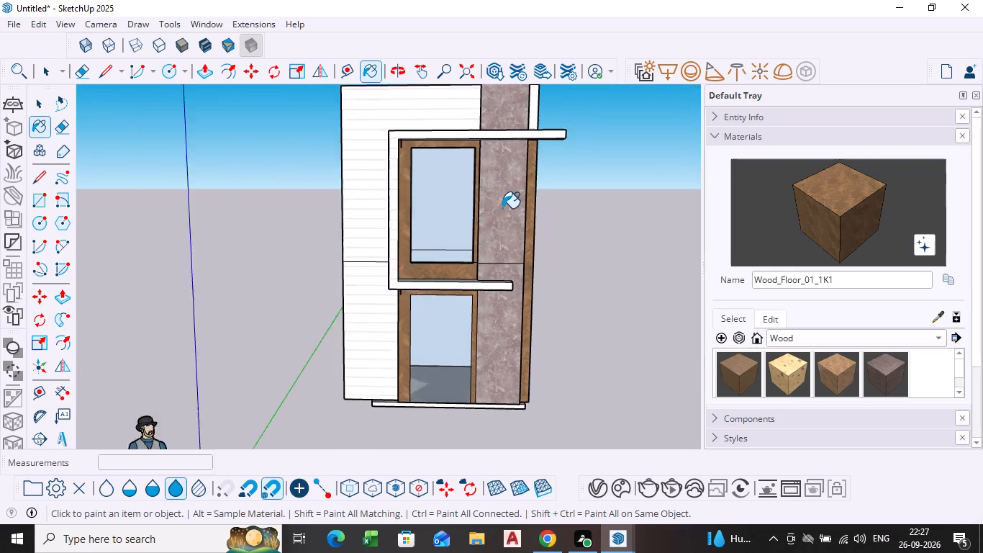
{"action": "key", "text": "space"}
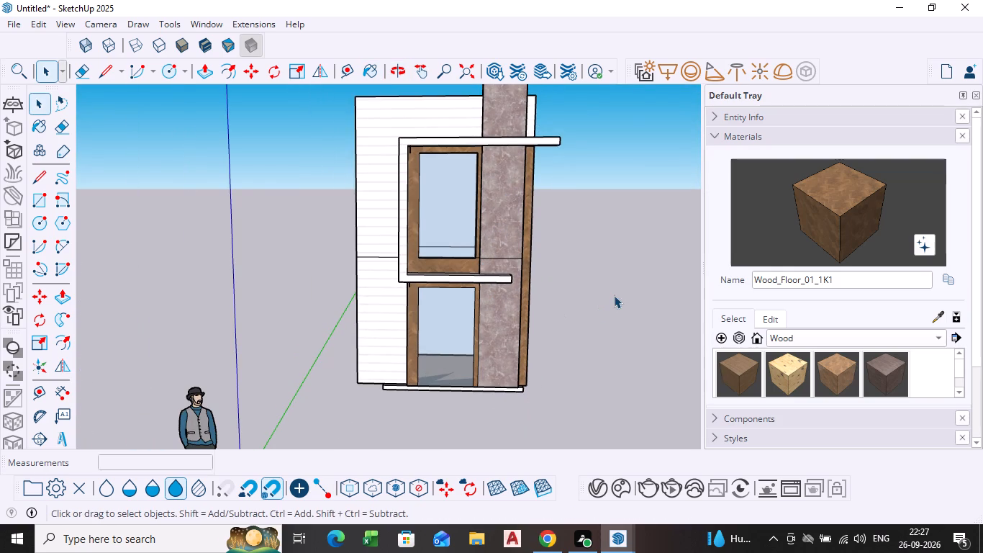
{"action": "left_click", "coordinate": [614, 295]}
Paint the tall side fin beside the stone wall with the Brick_01_1K material from the Brick collection.
{"action": "scroll", "coordinate": [843, 361], "scroll_direction": "down", "scroll_amount": 2}
{"action": "scroll", "coordinate": [811, 365], "scroll_direction": "up", "scroll_amount": 2}
{"action": "left_click", "coordinate": [823, 334]}
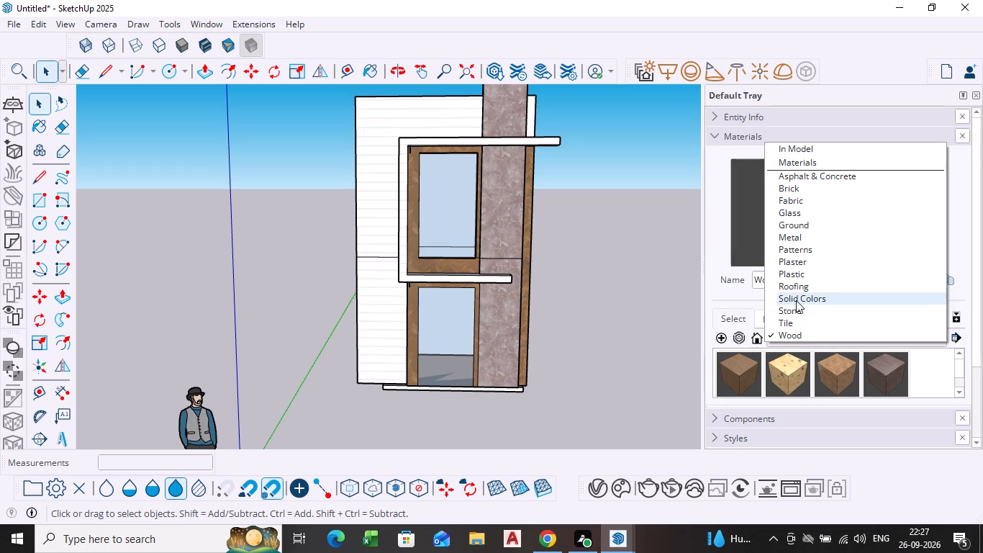
{"action": "left_click", "coordinate": [786, 191]}
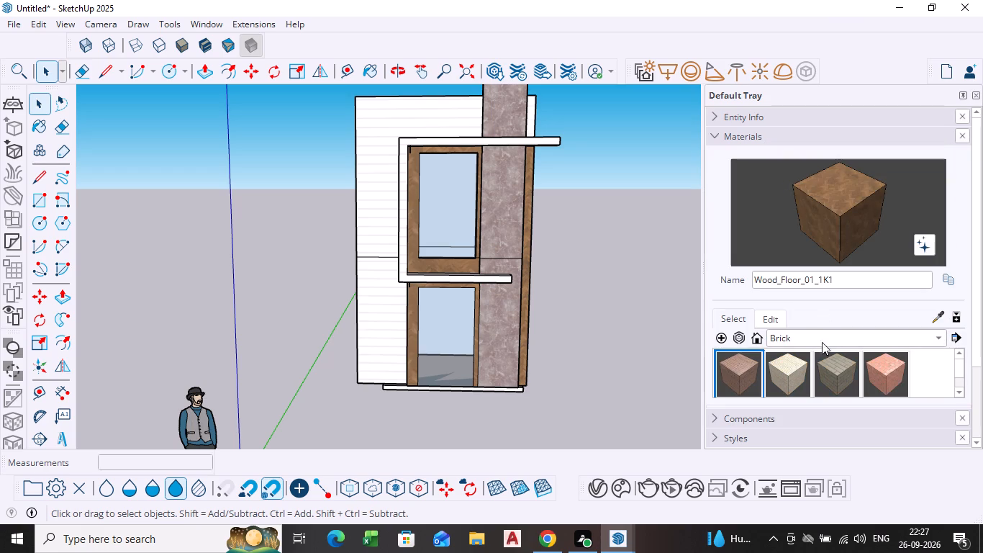
{"action": "scroll", "coordinate": [872, 380], "scroll_direction": "down", "scroll_amount": 3}
{"action": "scroll", "coordinate": [825, 345], "scroll_direction": "up", "scroll_amount": 2}
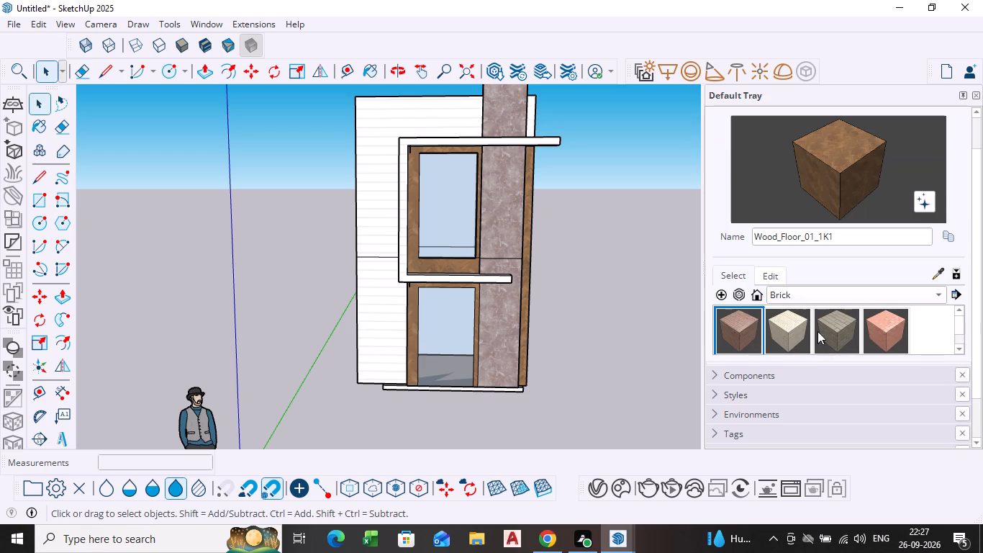
{"action": "left_click", "coordinate": [740, 325]}
{"action": "left_click", "coordinate": [523, 318]}
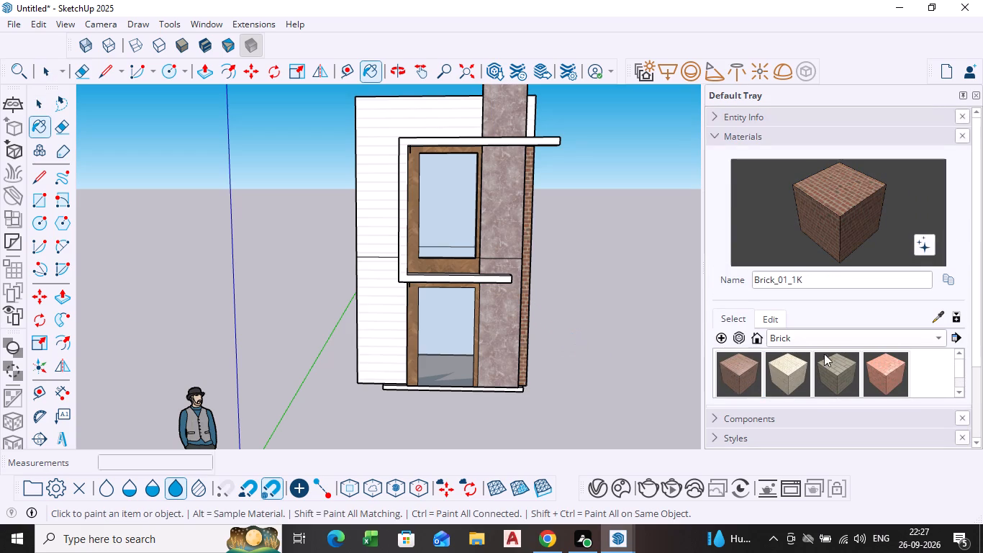
Browse the Stone material collection.
{"action": "left_click", "coordinate": [836, 335]}
{"action": "scroll", "coordinate": [837, 347], "scroll_direction": "down", "scroll_amount": 1}
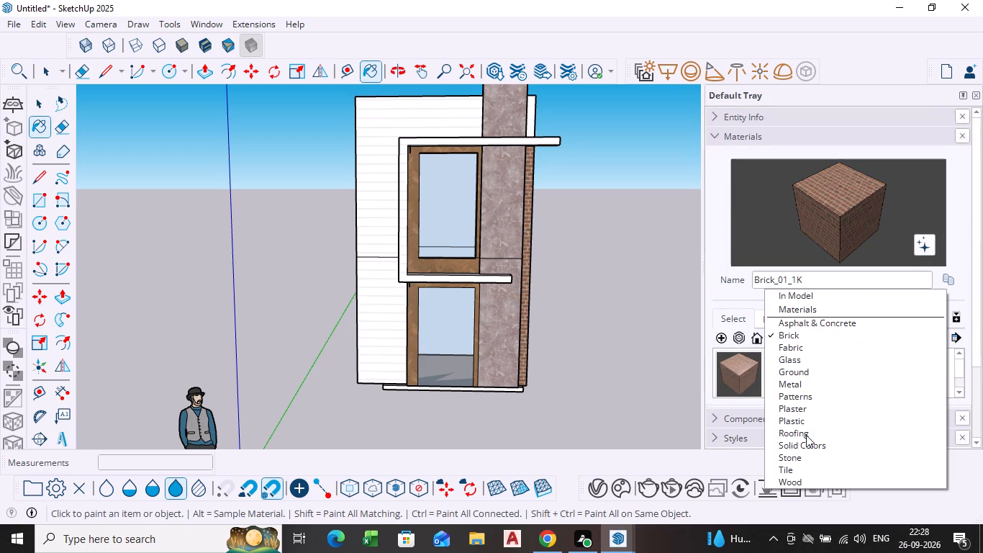
{"action": "left_click", "coordinate": [799, 459]}
{"action": "scroll", "coordinate": [834, 381], "scroll_direction": "down", "scroll_amount": 3}
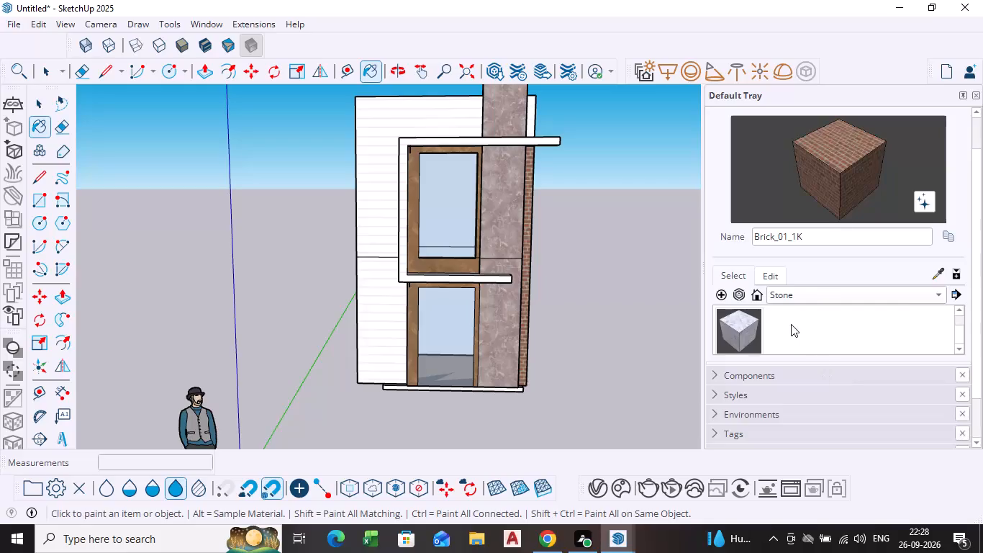
{"action": "scroll", "coordinate": [790, 320], "scroll_direction": "up", "scroll_amount": 2}
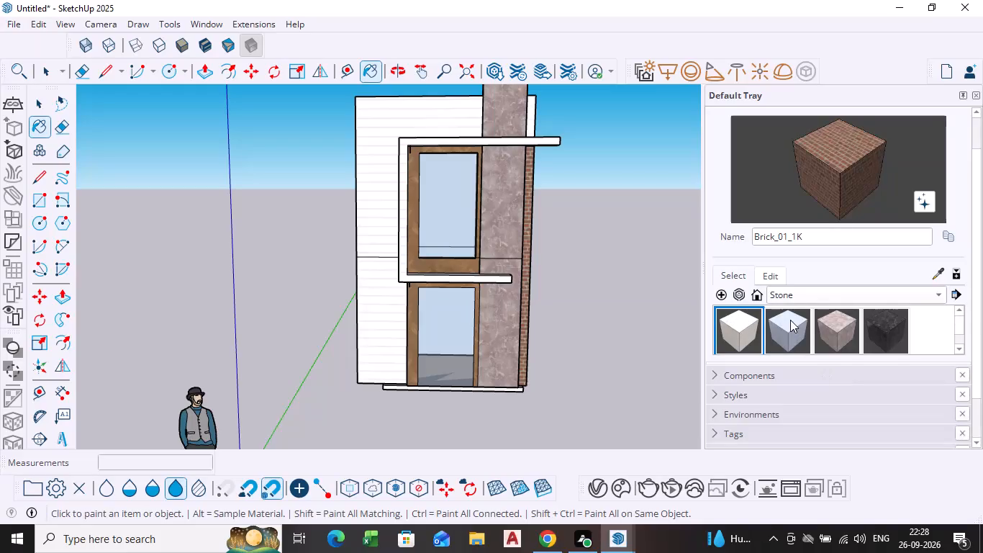
{"action": "scroll", "coordinate": [790, 320], "scroll_direction": "down", "scroll_amount": 1}
Create a new Tiles texture in the V-Ray Asset Editor and show its parameters.
{"action": "left_click", "coordinate": [602, 492]}
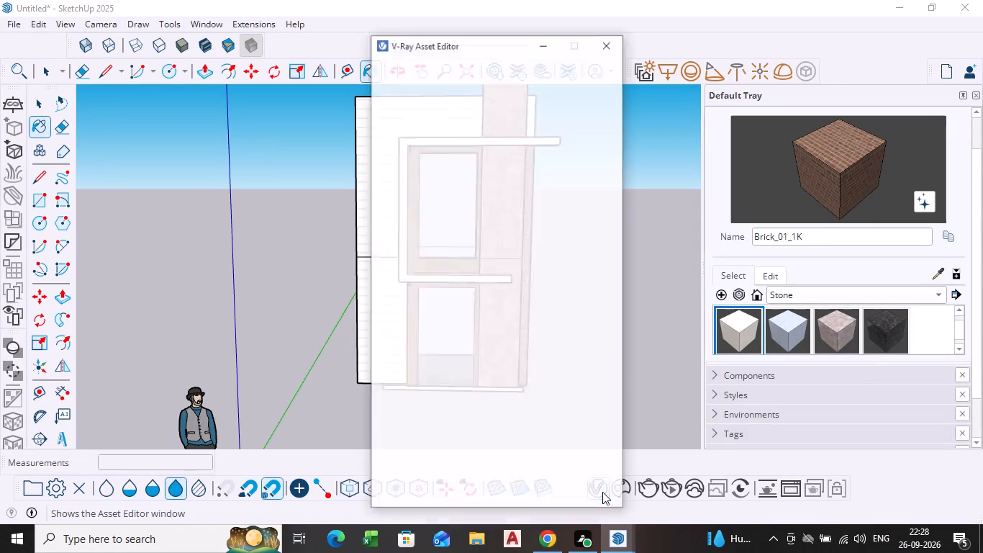
{"action": "left_click", "coordinate": [391, 493]}
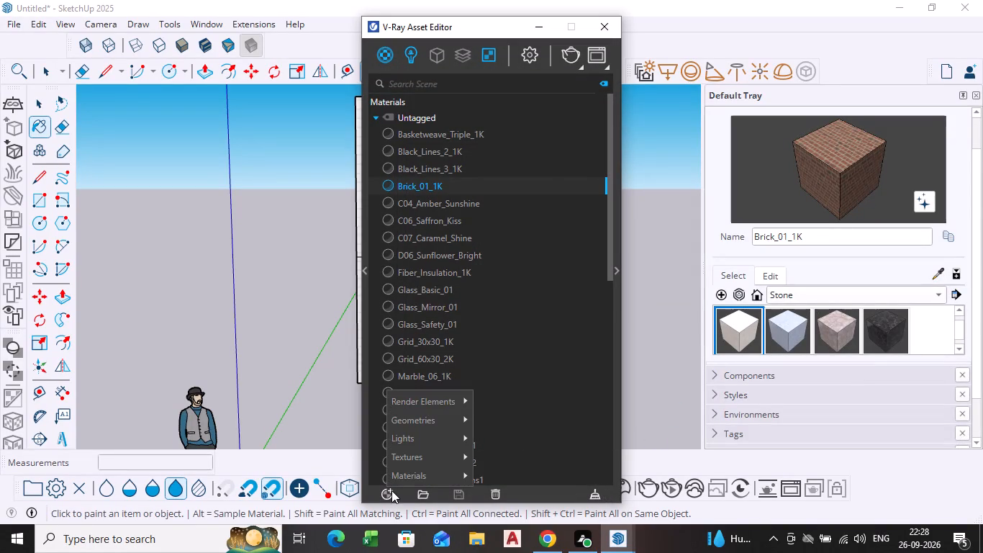
{"action": "left_click", "coordinate": [421, 449]}
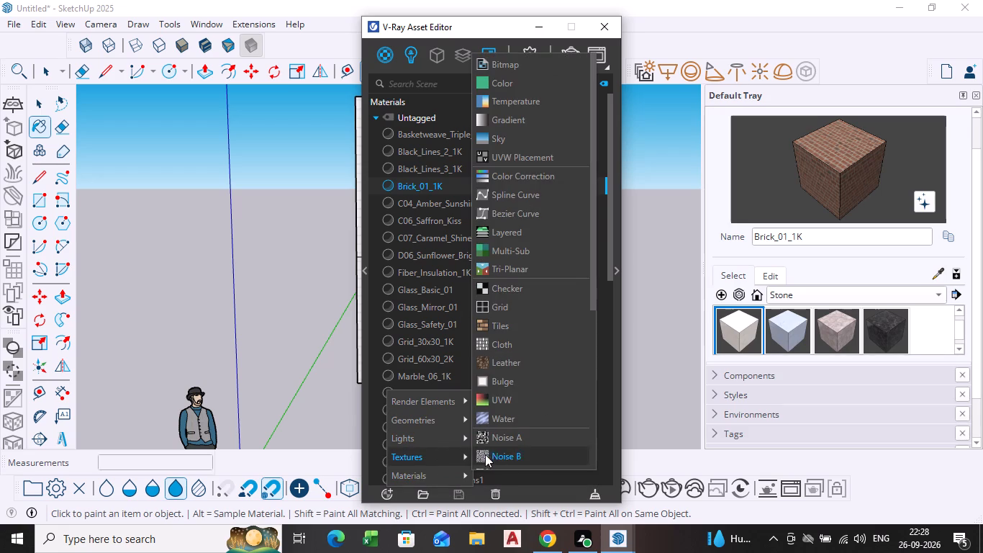
{"action": "left_click", "coordinate": [507, 325]}
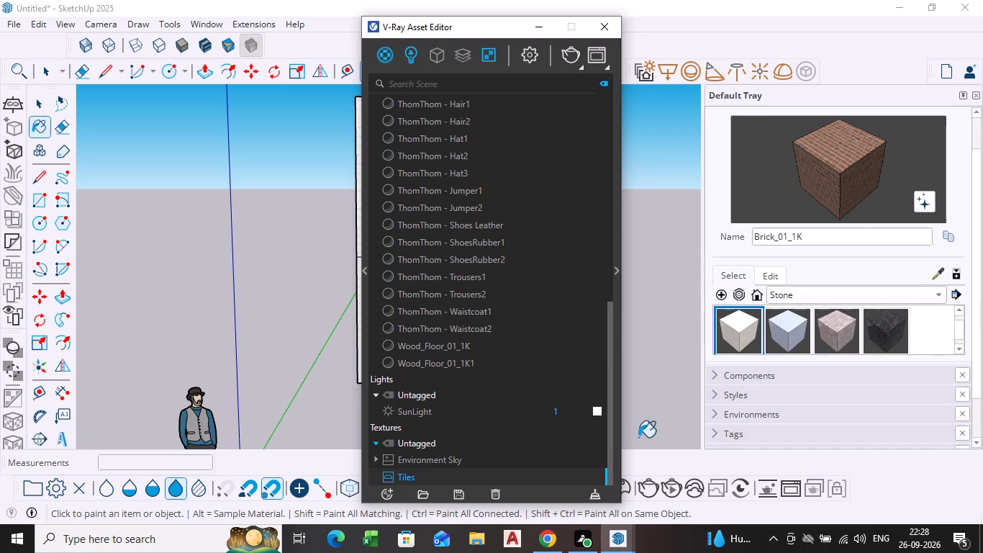
{"action": "left_click", "coordinate": [617, 277]}
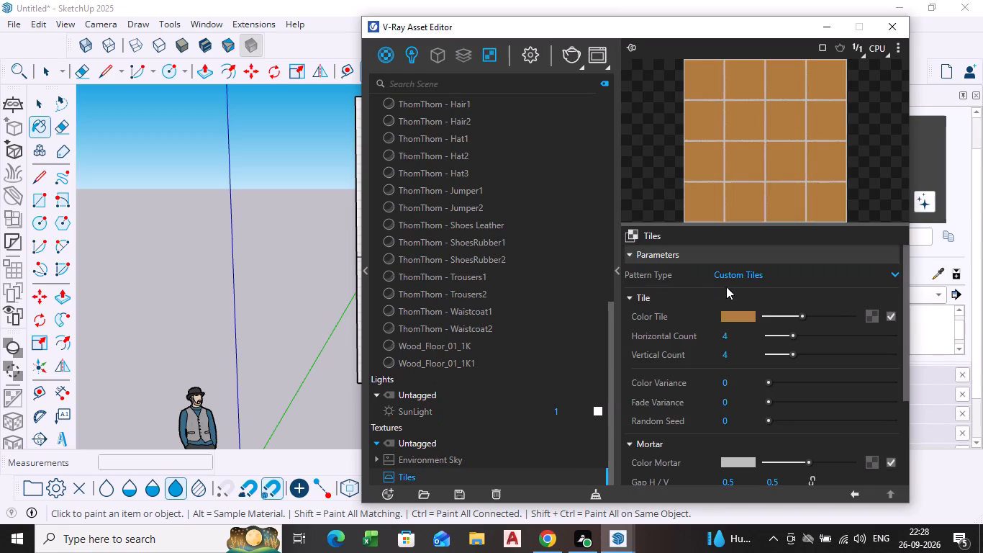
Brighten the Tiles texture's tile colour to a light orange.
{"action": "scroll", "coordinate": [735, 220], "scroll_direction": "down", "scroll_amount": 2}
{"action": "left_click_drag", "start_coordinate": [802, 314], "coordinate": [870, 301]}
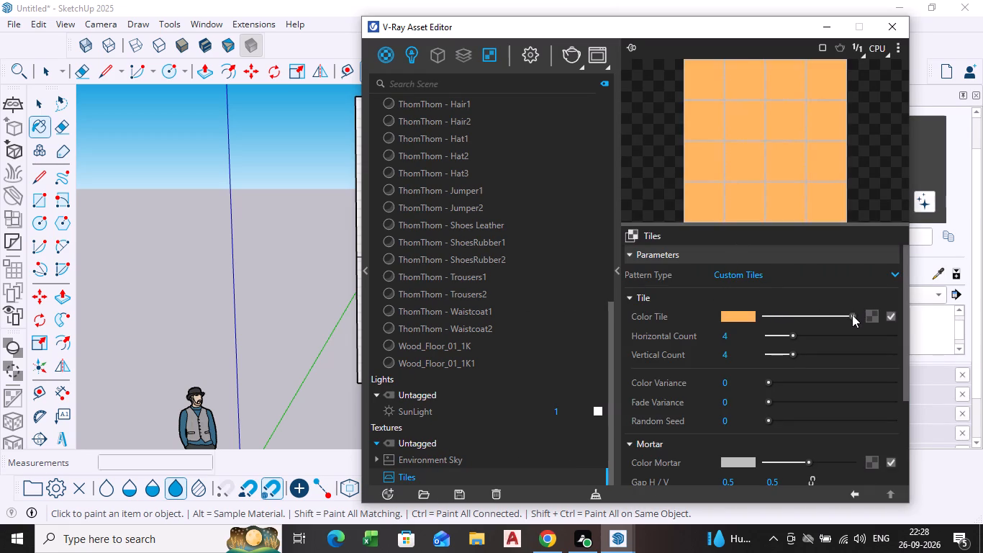
Set the tile pattern's horizontal count to 20 and its vertical count to 0, giving vertical stripes.
{"action": "left_click_drag", "start_coordinate": [792, 338], "coordinate": [856, 339]}
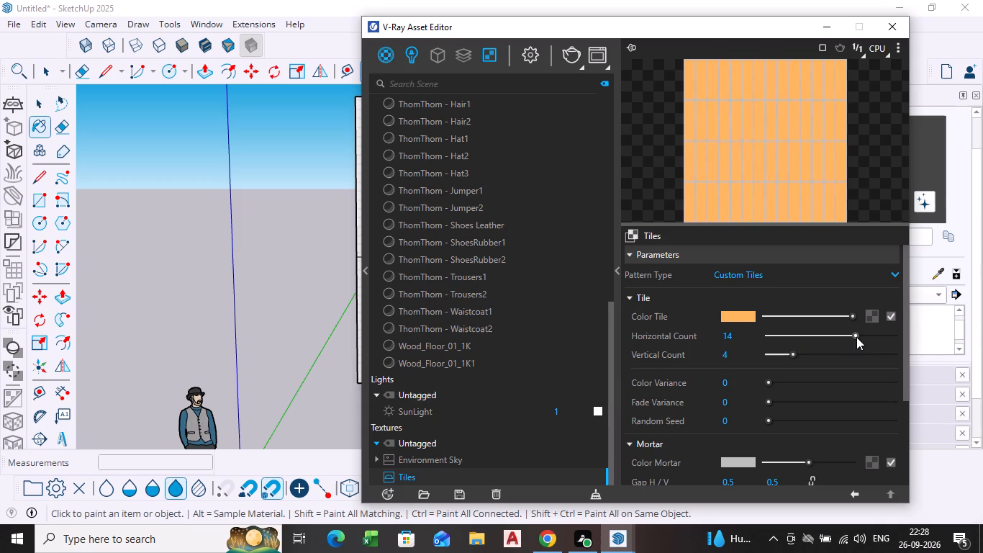
{"action": "left_click_drag", "start_coordinate": [853, 336], "coordinate": [884, 333]}
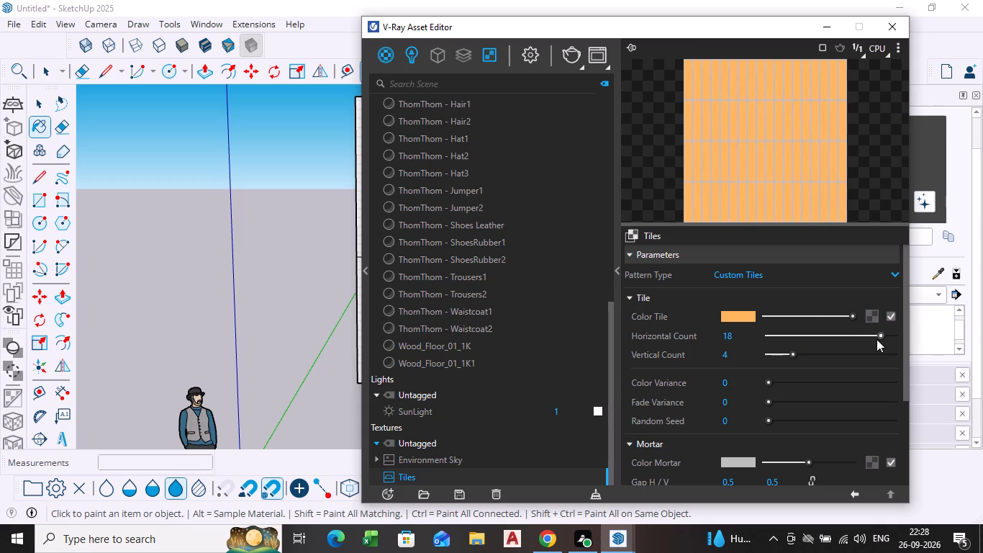
{"action": "left_click_drag", "start_coordinate": [879, 332], "coordinate": [787, 345]}
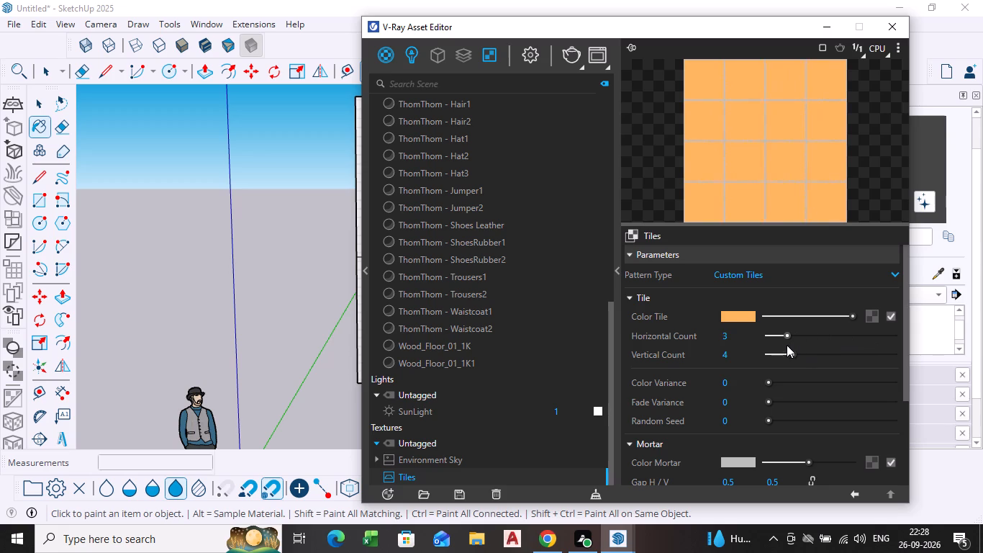
{"action": "left_click_drag", "start_coordinate": [787, 345], "coordinate": [905, 341]}
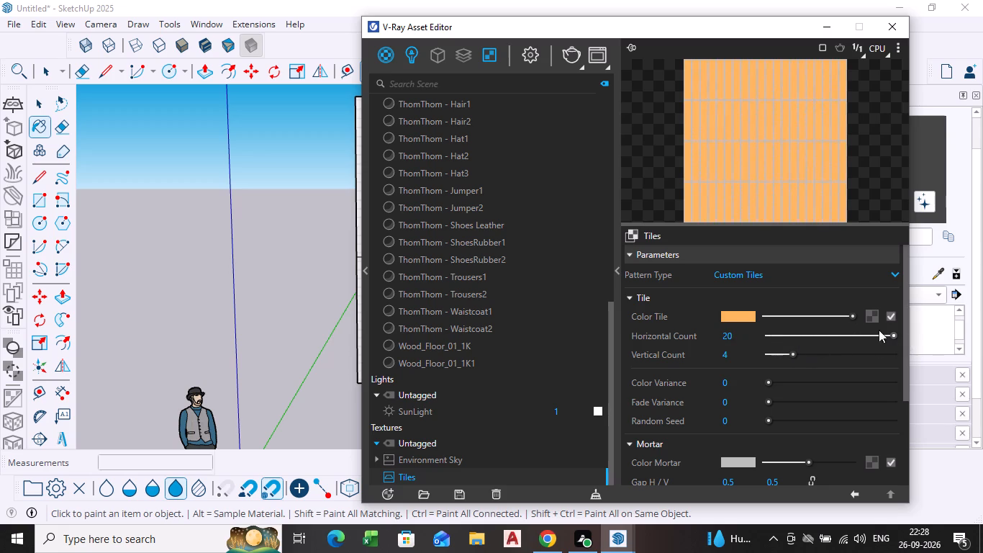
{"action": "left_click_drag", "start_coordinate": [794, 355], "coordinate": [902, 356]}
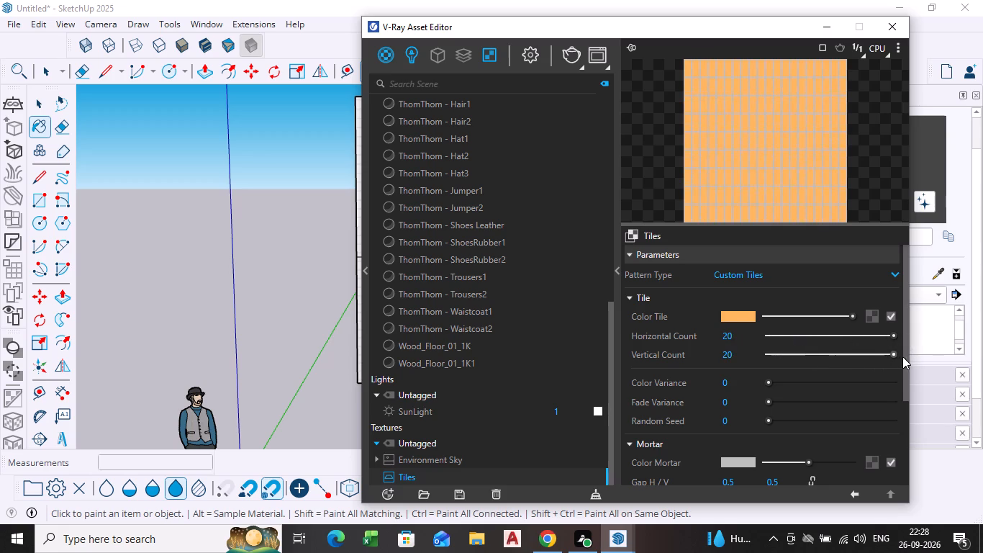
{"action": "left_click_drag", "start_coordinate": [902, 356], "coordinate": [733, 361]}
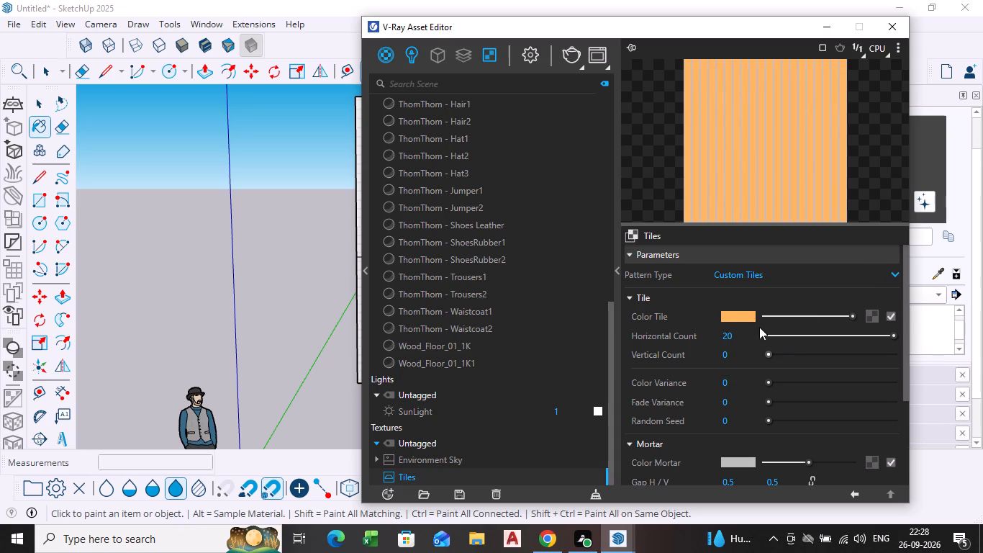
Shift the Tiles texture's tile colour from light orange to a saturated red-orange of R 1, G 0.188, B 0.076.
{"action": "left_click", "coordinate": [732, 316]}
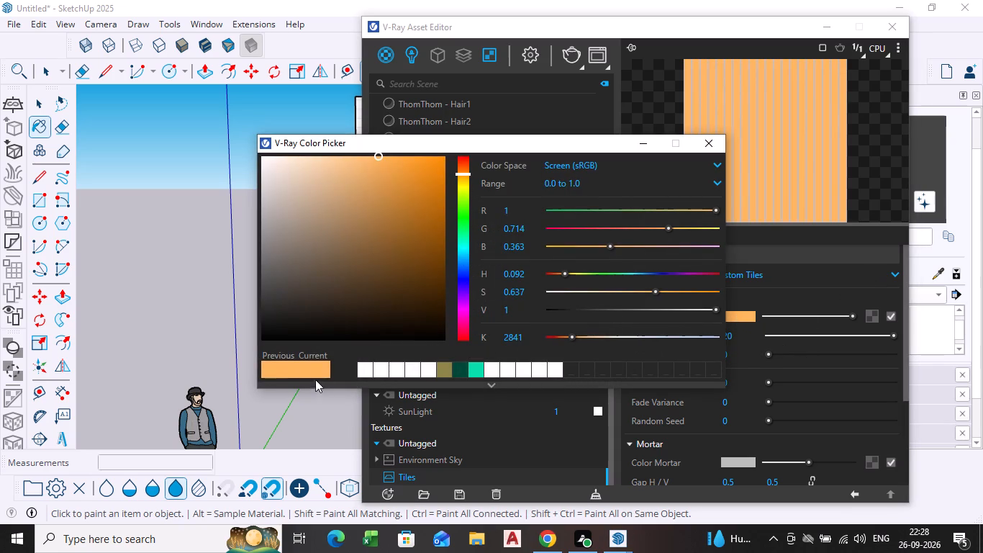
{"action": "left_click", "coordinate": [561, 337]}
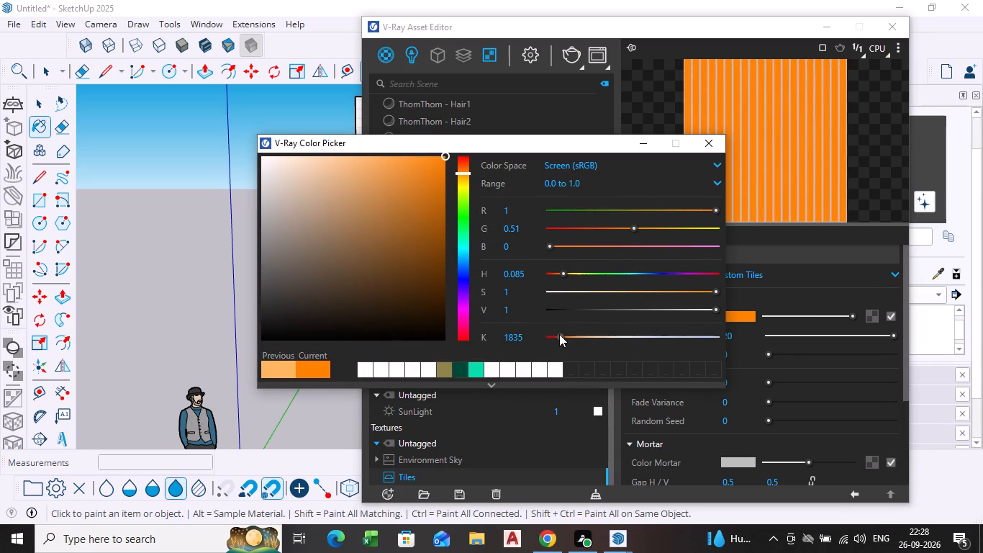
{"action": "left_click", "coordinate": [556, 336]}
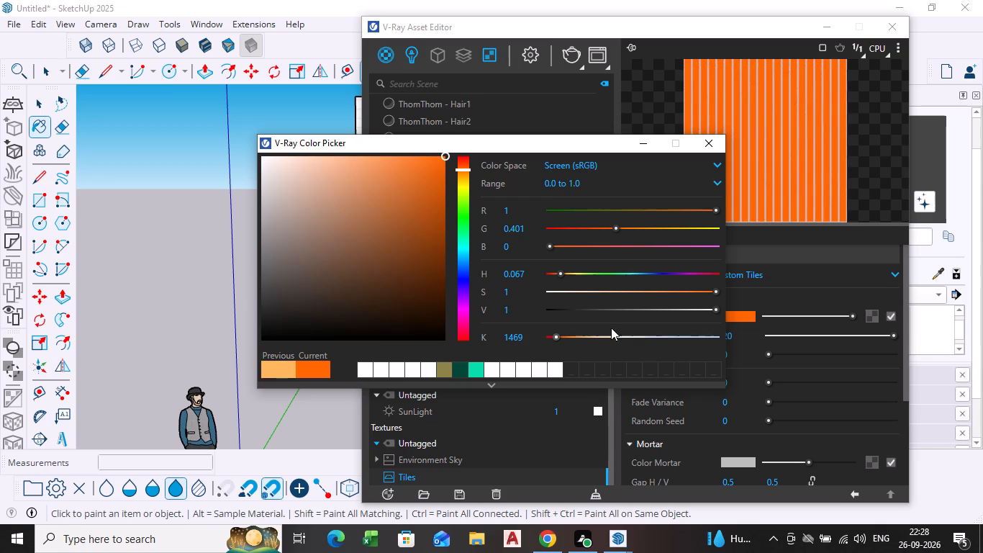
{"action": "left_click", "coordinate": [551, 271]}
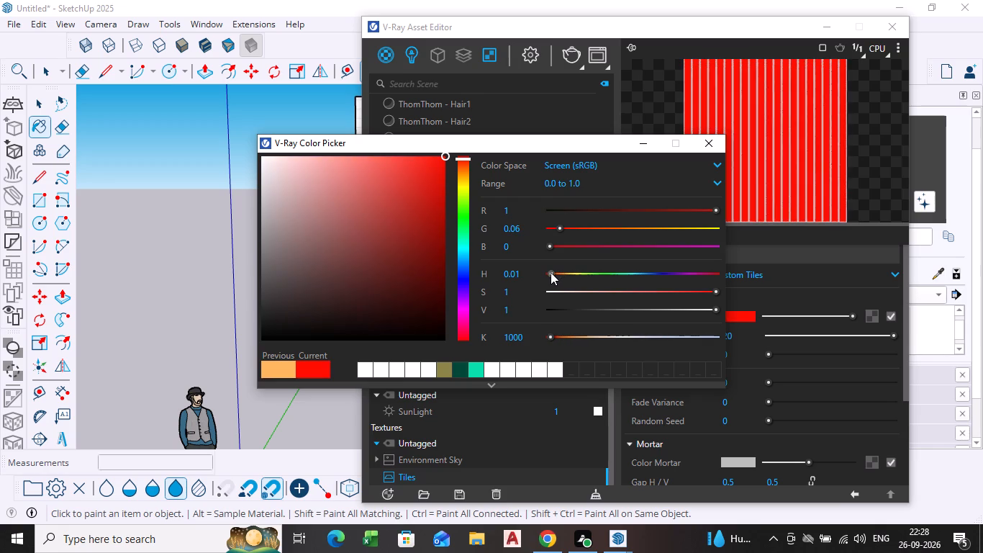
{"action": "left_click", "coordinate": [703, 290]}
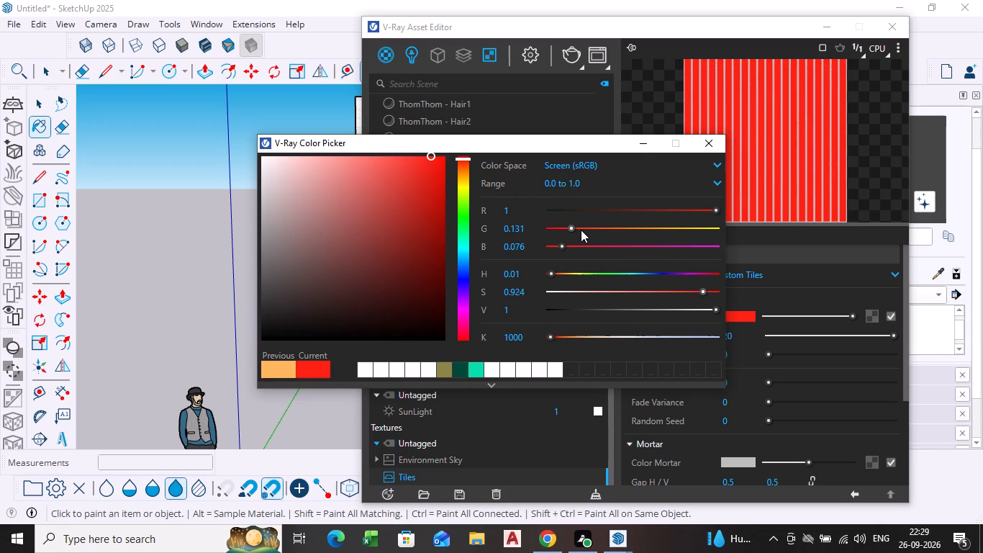
{"action": "left_click", "coordinate": [581, 230]}
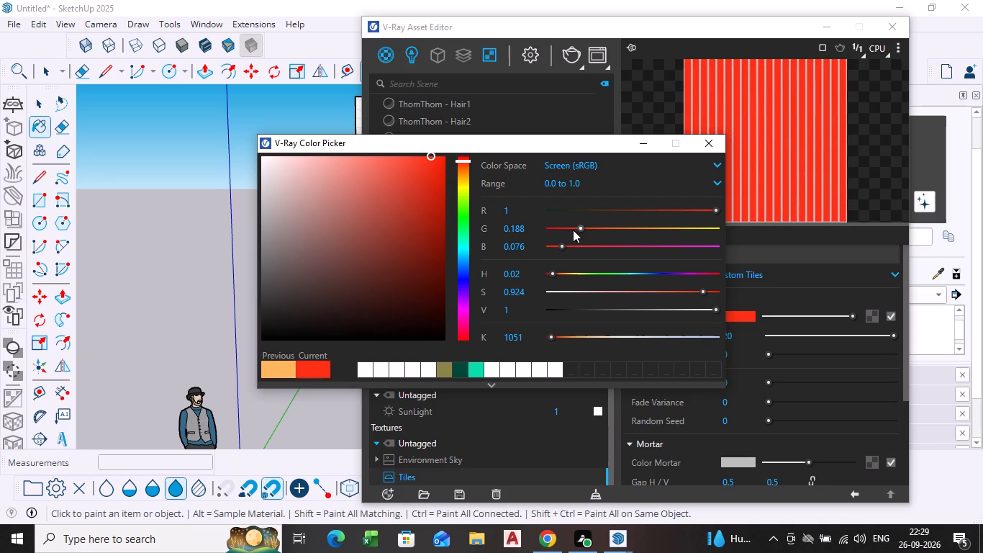
Darken the tile colour to burnt orange with R 0.686 and G 0.296, save it as a swatch, and close the Asset Editor.
{"action": "left_click", "coordinate": [703, 211]}
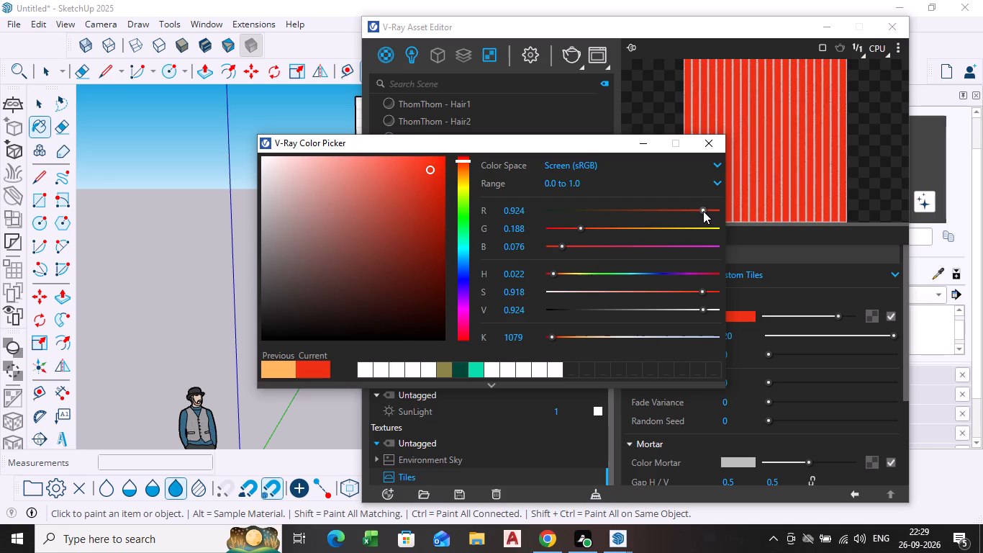
{"action": "left_click", "coordinate": [638, 212]}
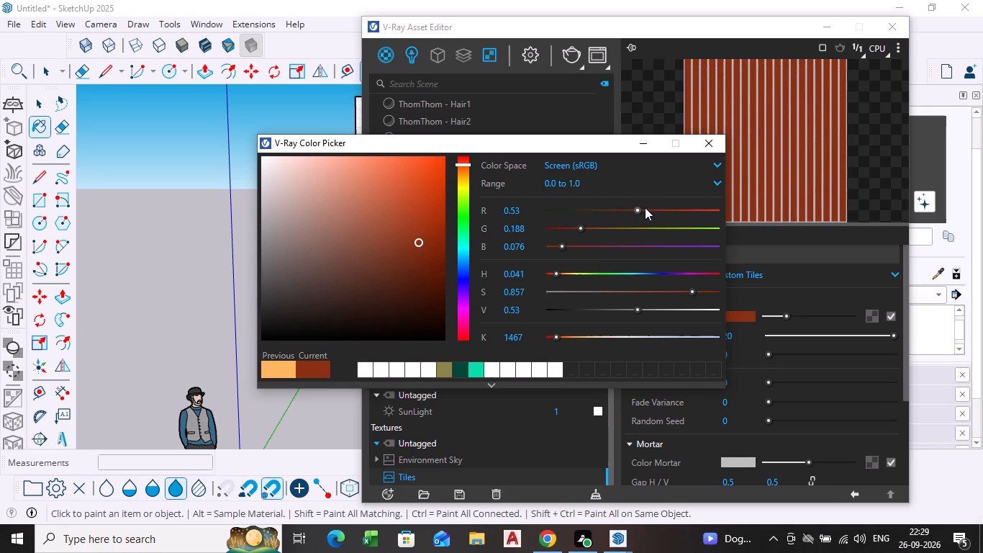
{"action": "left_click", "coordinate": [645, 208]}
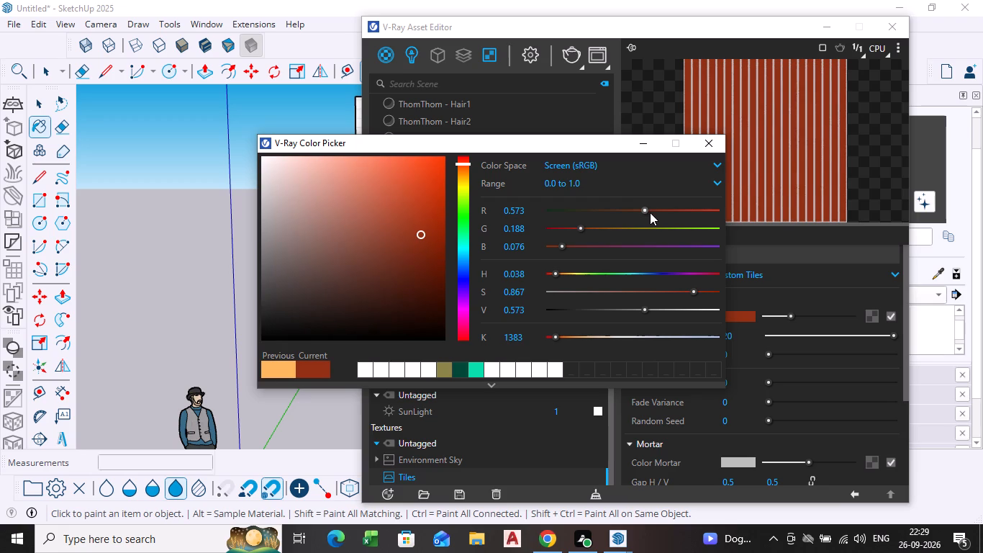
{"action": "left_click", "coordinate": [651, 210]}
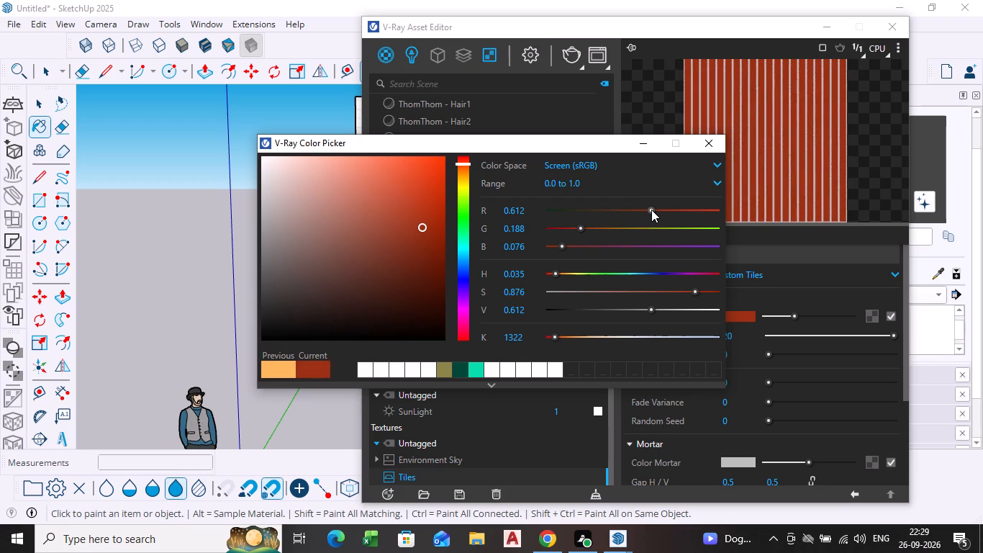
{"action": "left_click", "coordinate": [658, 207]}
{"action": "left_click", "coordinate": [663, 211]}
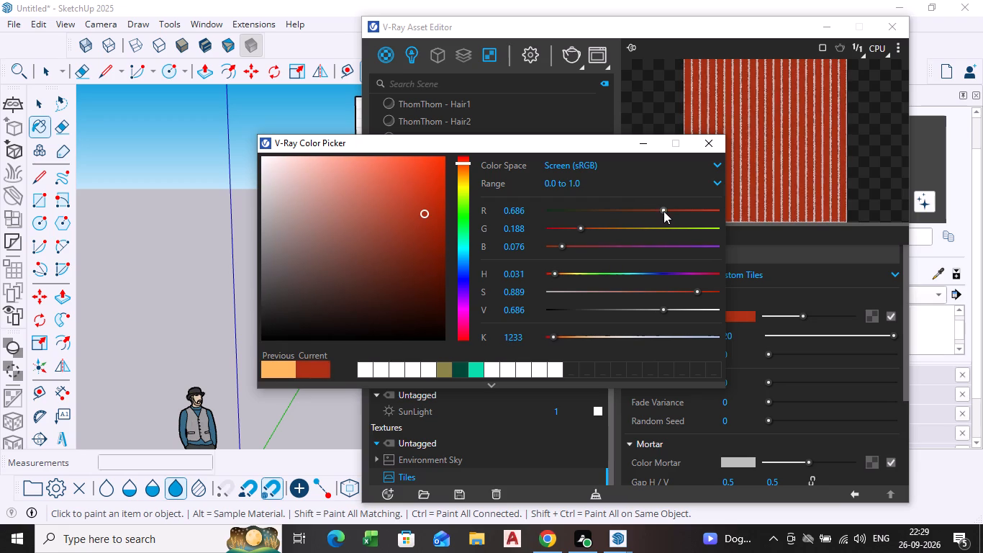
{"action": "left_click", "coordinate": [589, 227]}
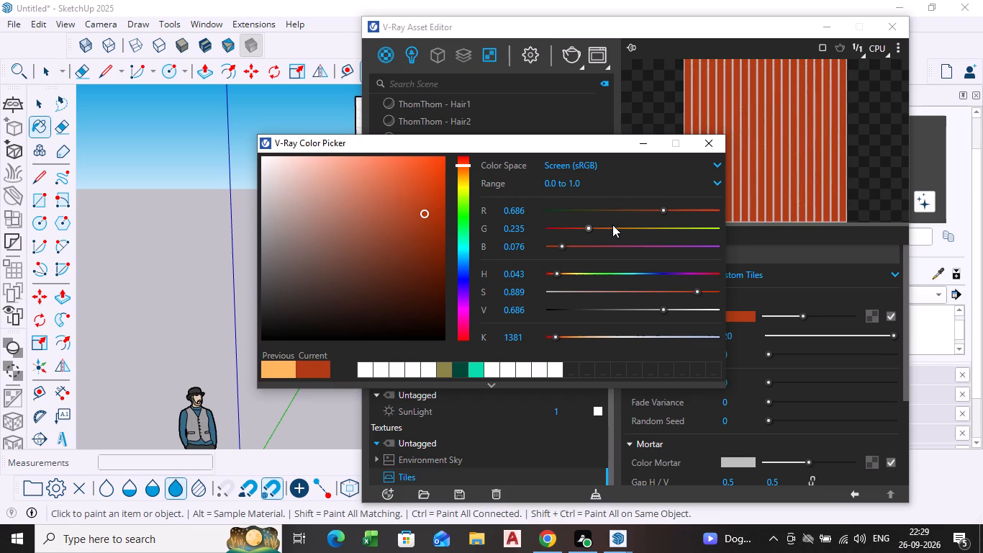
{"action": "left_click", "coordinate": [599, 228]}
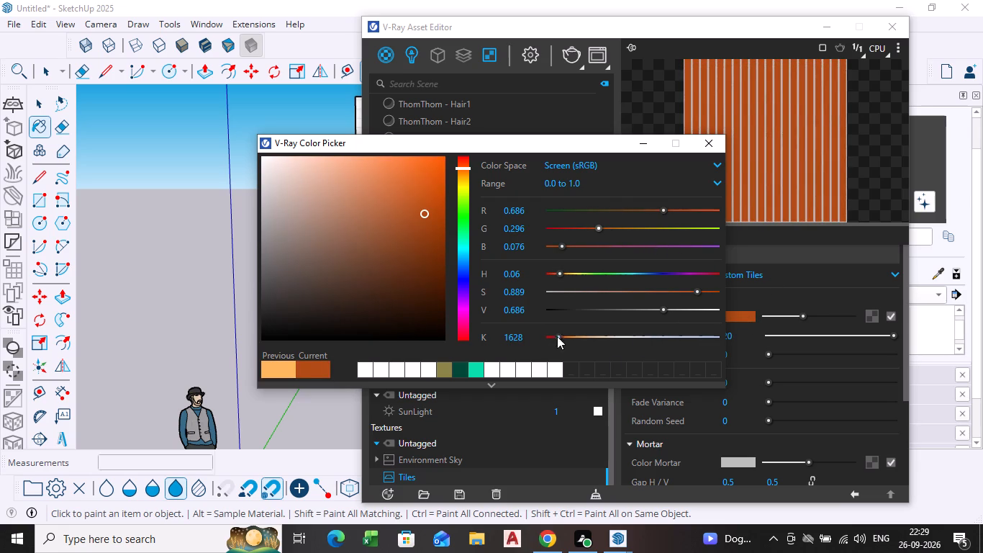
{"action": "left_click", "coordinate": [320, 369]}
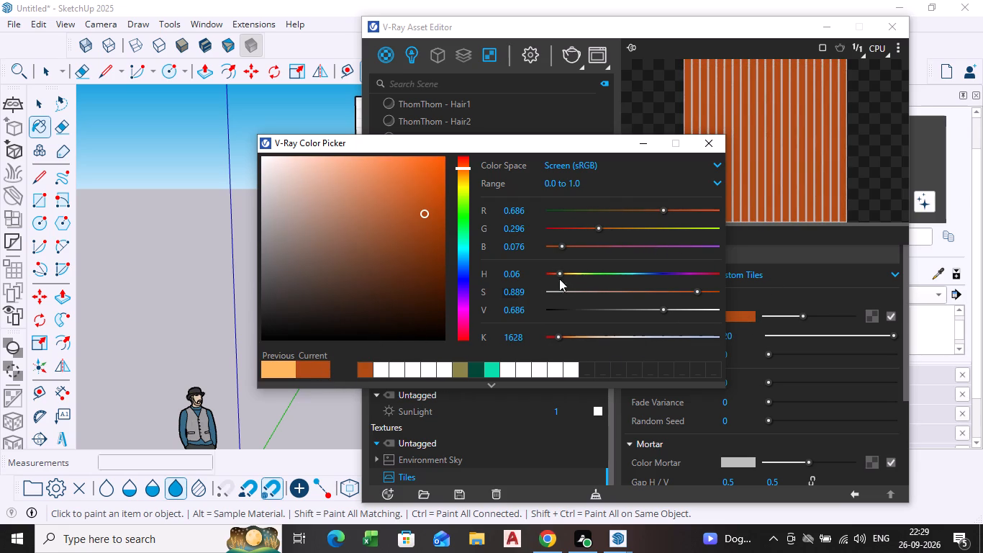
{"action": "left_click", "coordinate": [717, 150]}
{"action": "triple_click", "coordinate": [765, 179]}
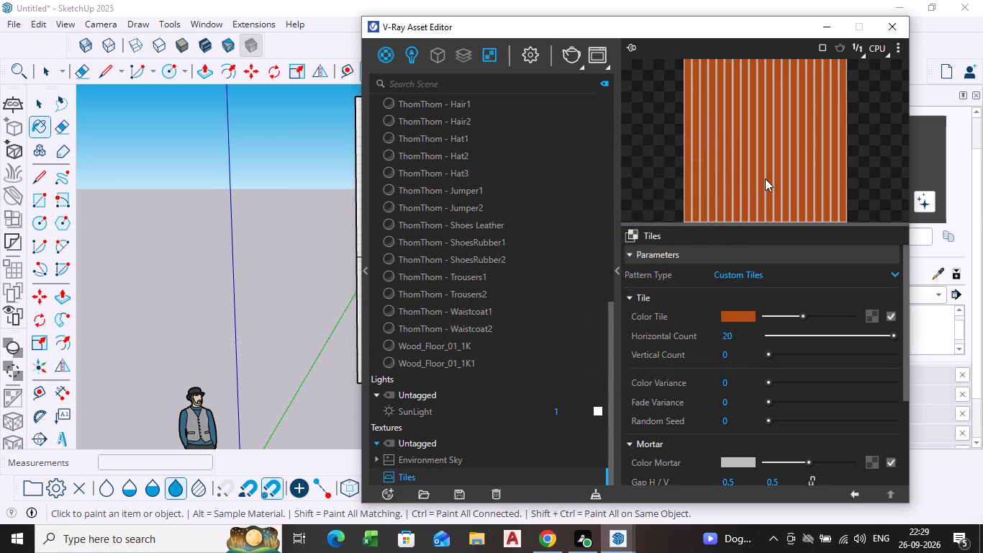
{"action": "left_click", "coordinate": [764, 172]}
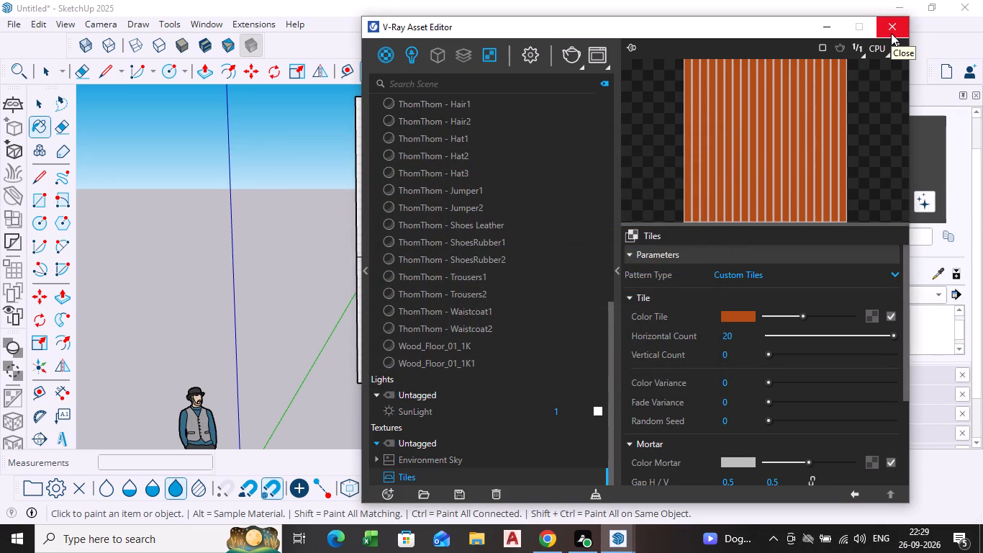
{"action": "left_click", "coordinate": [891, 33]}
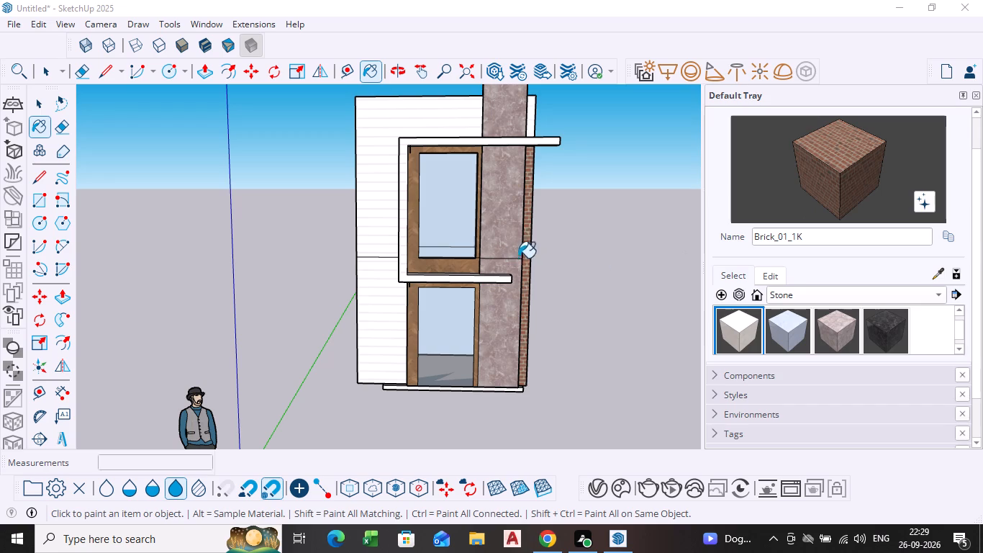
Reopen the V-Ray Asset Editor and darken the Tiles texture's tile colour slightly to a deeper brownish orange.
{"action": "left_click", "coordinate": [525, 256]}
{"action": "scroll", "coordinate": [787, 336], "scroll_direction": "down", "scroll_amount": 2}
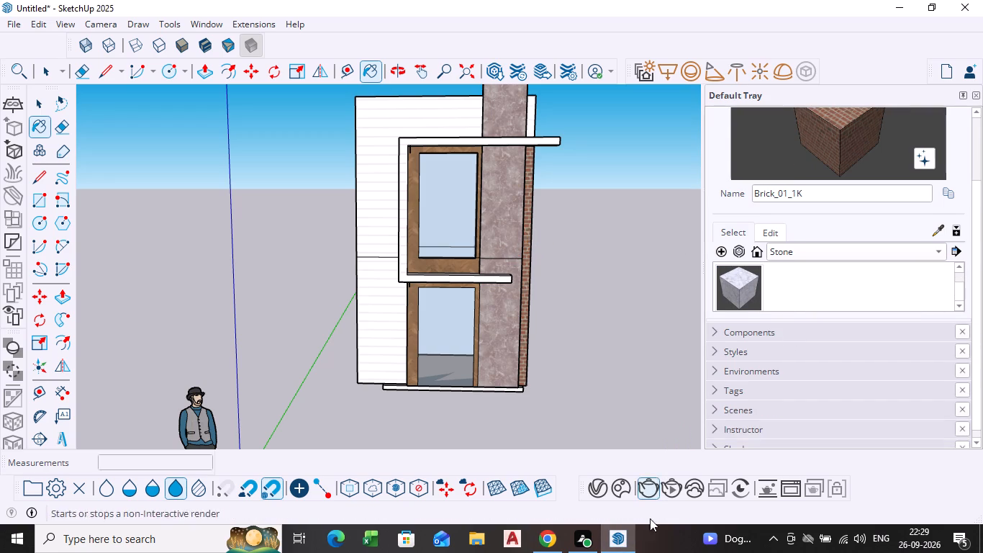
{"action": "left_click", "coordinate": [604, 482]}
{"action": "left_click", "coordinate": [722, 137]}
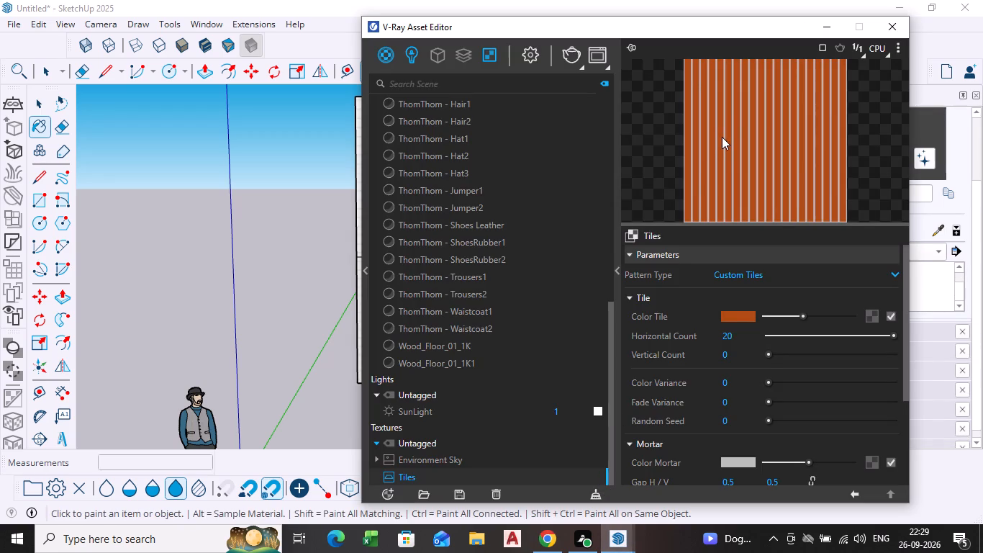
{"action": "triple_click", "coordinate": [722, 132]}
{"action": "left_click_drag", "start_coordinate": [805, 317], "coordinate": [876, 313]}
{"action": "left_click_drag", "start_coordinate": [848, 316], "coordinate": [784, 320]}
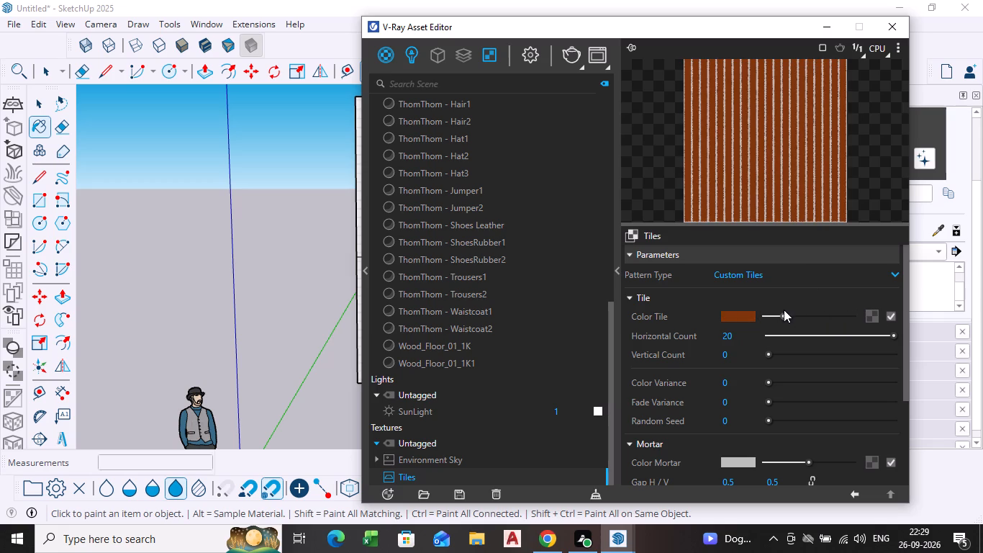
{"action": "left_click", "coordinate": [792, 313]}
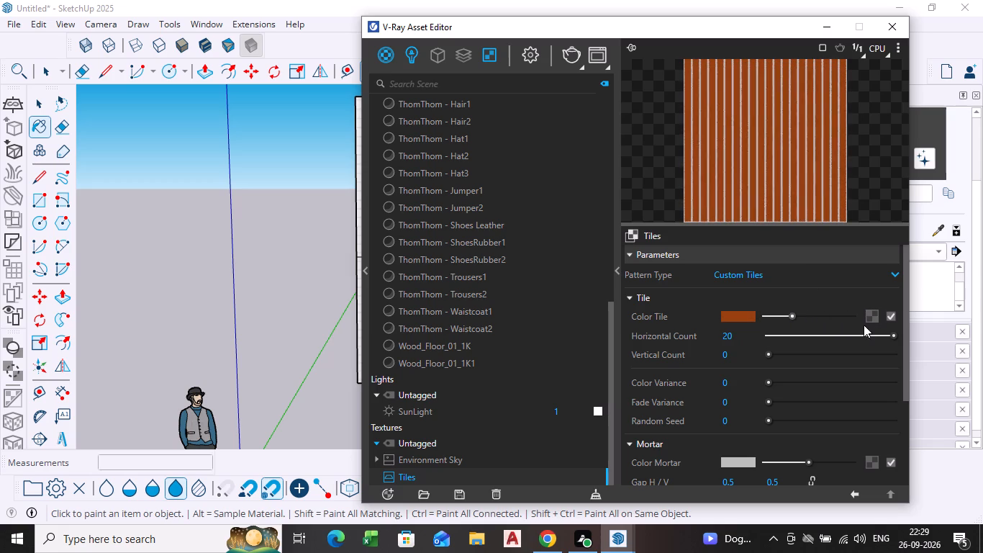
Assign a nested Tiles texture to the striped texture's tile colour, and try to undo the assignment.
{"action": "left_click", "coordinate": [874, 313]}
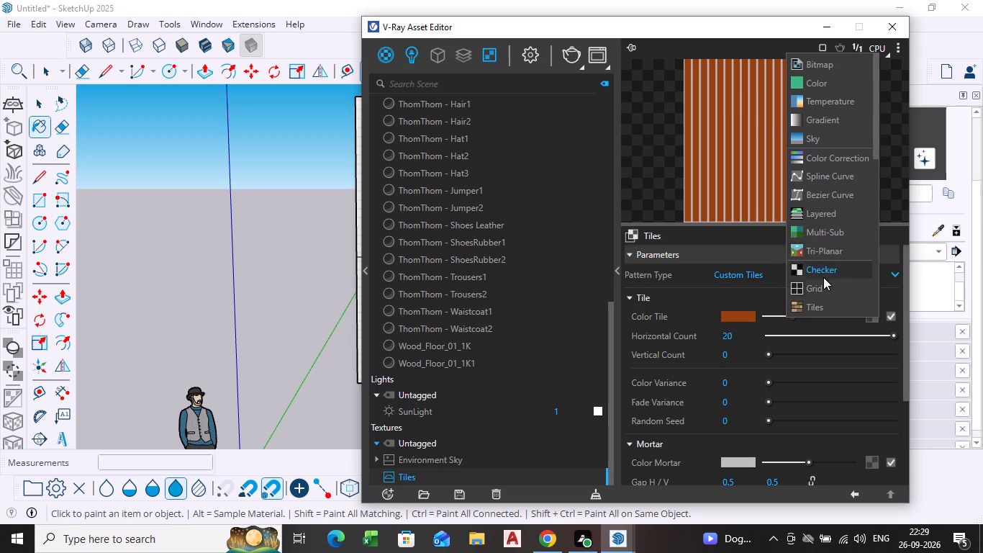
{"action": "left_click", "coordinate": [817, 303]}
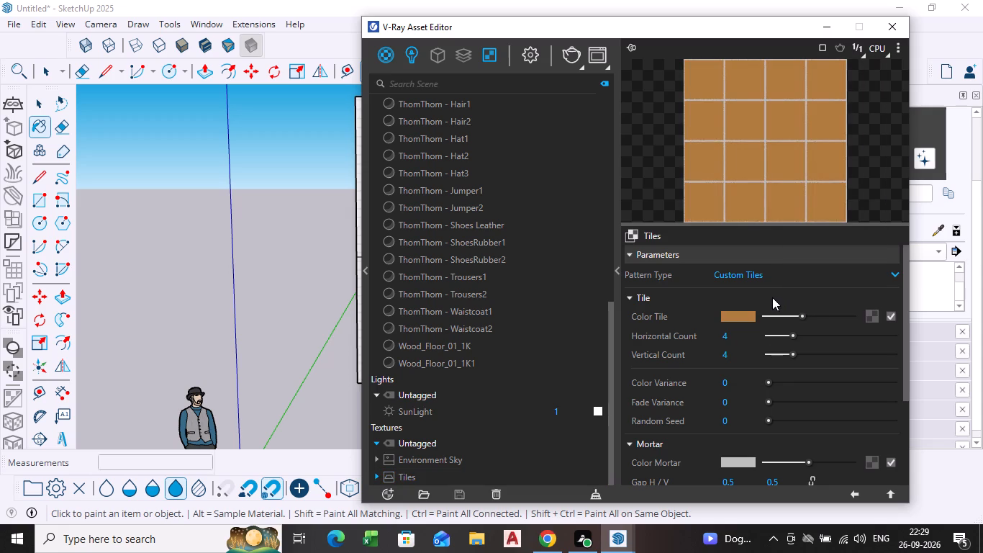
{"action": "key", "text": "ctrl+z"}
Examine the nested Tiles texture's parameters and the parent Tiles texture's preview, and close the Asset Editor.
{"action": "scroll", "coordinate": [768, 379], "scroll_direction": "down", "scroll_amount": 4}
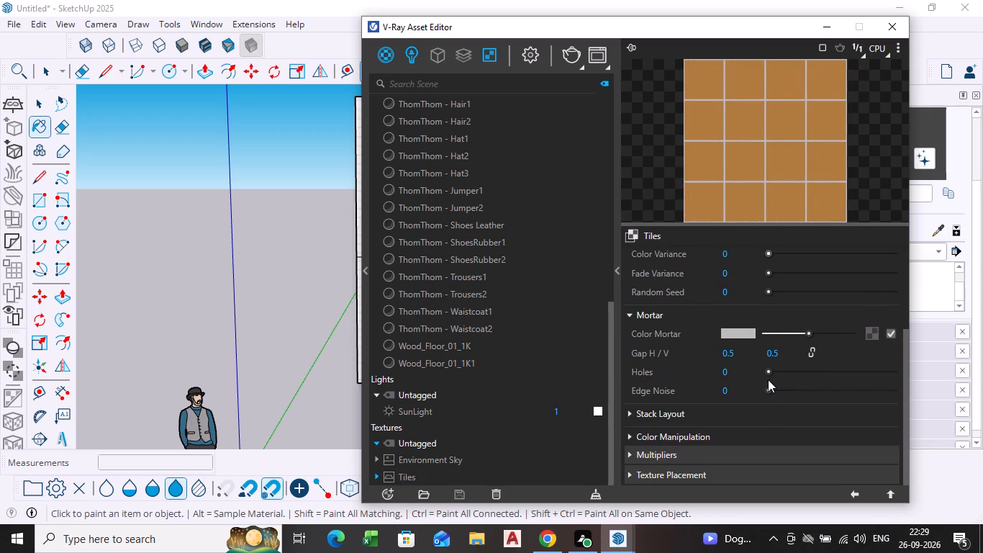
{"action": "scroll", "coordinate": [769, 379], "scroll_direction": "down", "scroll_amount": 9}
{"action": "scroll", "coordinate": [777, 354], "scroll_direction": "up", "scroll_amount": 3}
{"action": "scroll", "coordinate": [547, 245], "scroll_direction": "up", "scroll_amount": 1}
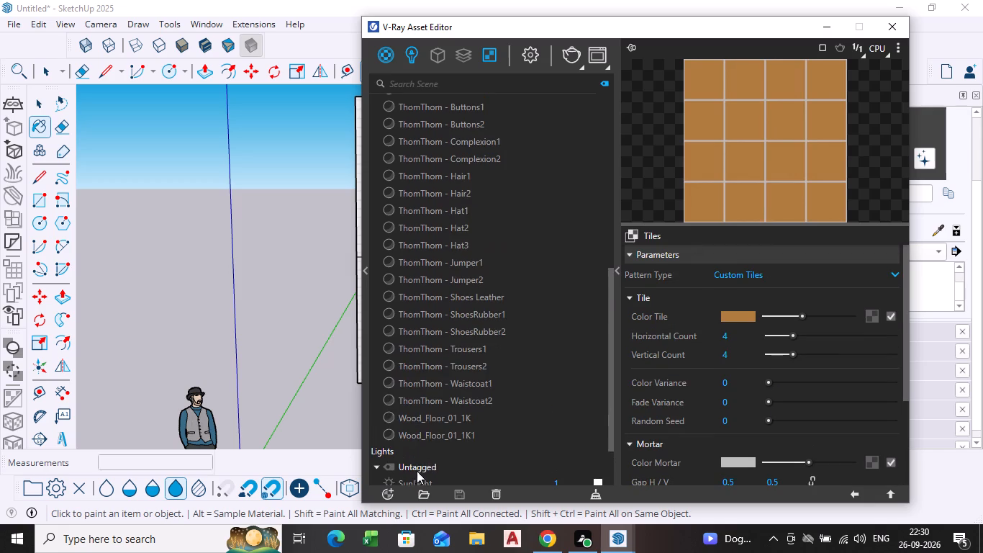
{"action": "scroll", "coordinate": [420, 419], "scroll_direction": "down", "scroll_amount": 9}
{"action": "left_click", "coordinate": [426, 477]}
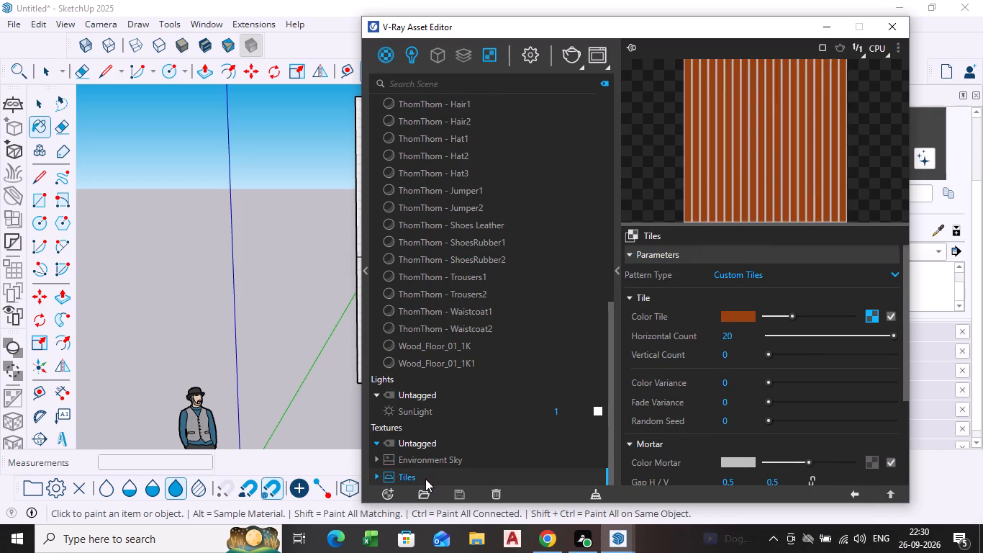
{"action": "scroll", "coordinate": [427, 469], "scroll_direction": "down", "scroll_amount": 5}
{"action": "double_click", "coordinate": [422, 471]}
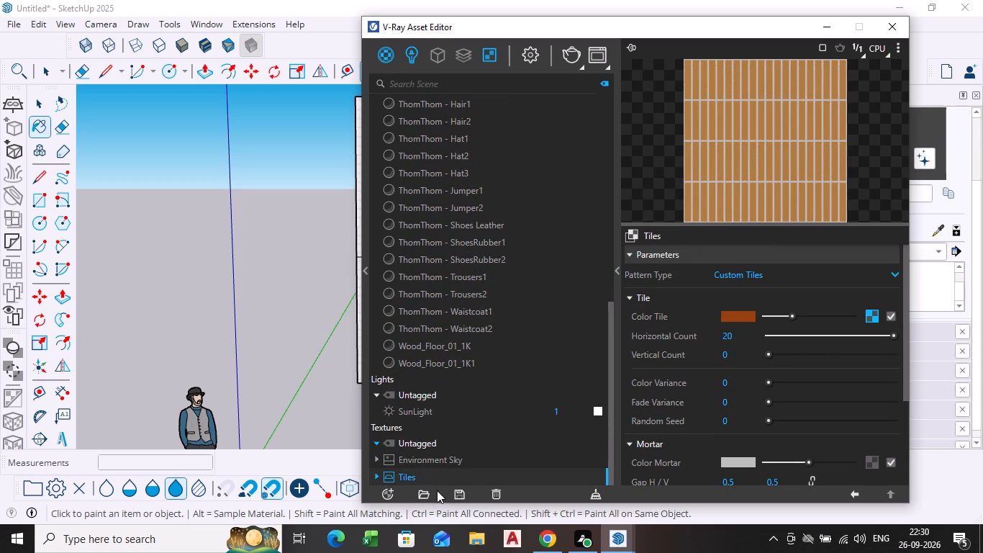
{"action": "left_click", "coordinate": [890, 32]}
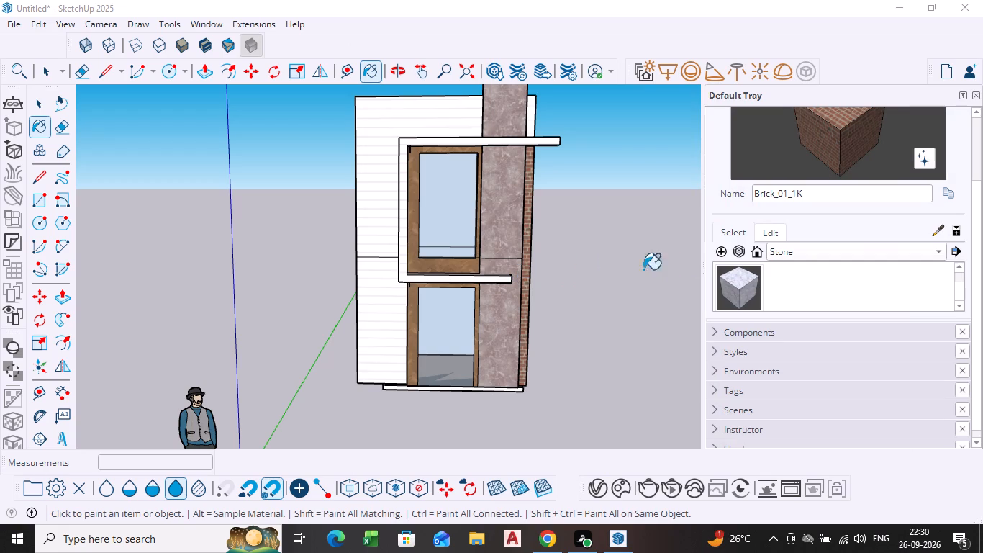
Paint the upper front window's frame with the Plywood_01_1K material from the Wood collection.
{"action": "left_click", "coordinate": [869, 253]}
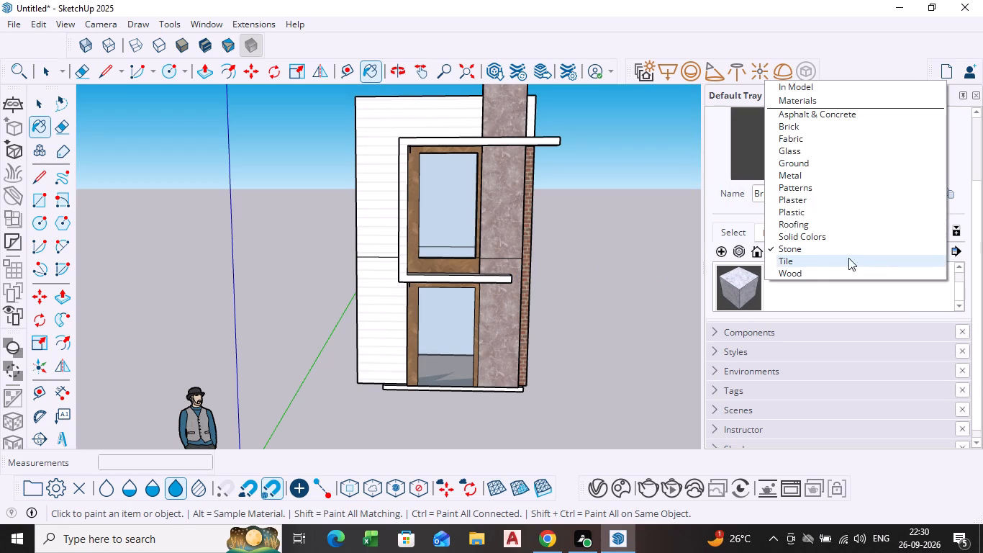
{"action": "left_click", "coordinate": [810, 270]}
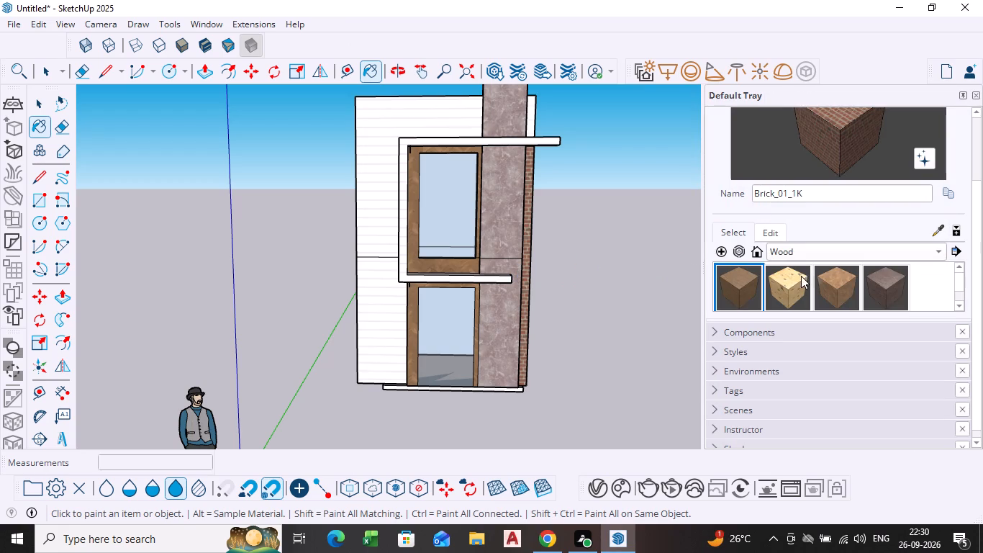
{"action": "scroll", "coordinate": [752, 283], "scroll_direction": "down", "scroll_amount": 3}
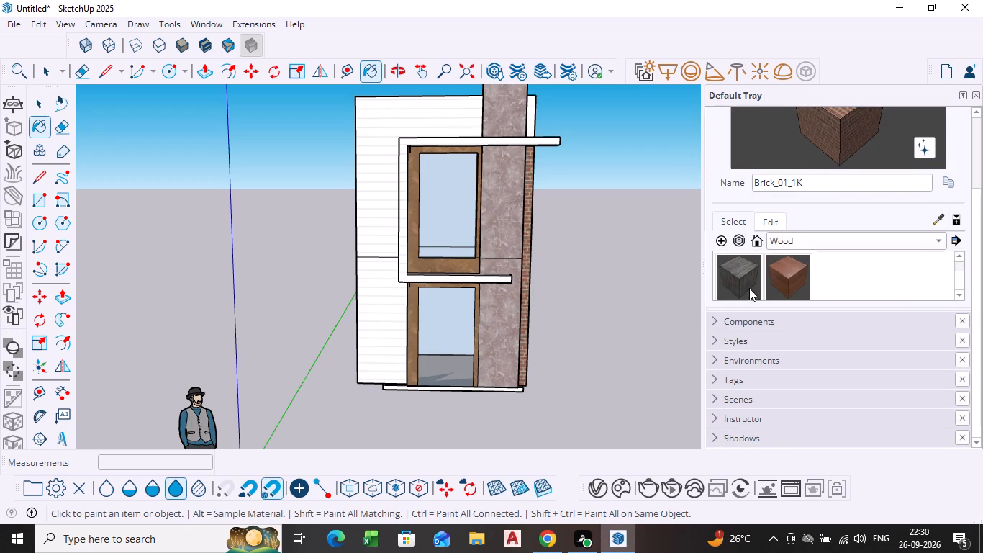
{"action": "scroll", "coordinate": [769, 279], "scroll_direction": "up", "scroll_amount": 1}
{"action": "scroll", "coordinate": [857, 272], "scroll_direction": "up", "scroll_amount": 1}
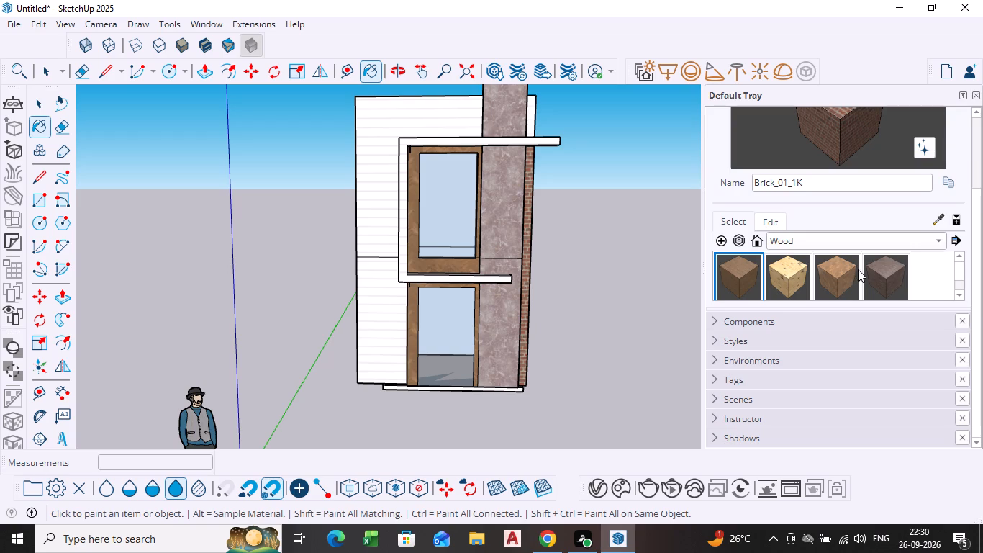
{"action": "left_click", "coordinate": [748, 271]}
{"action": "left_click", "coordinate": [450, 268]}
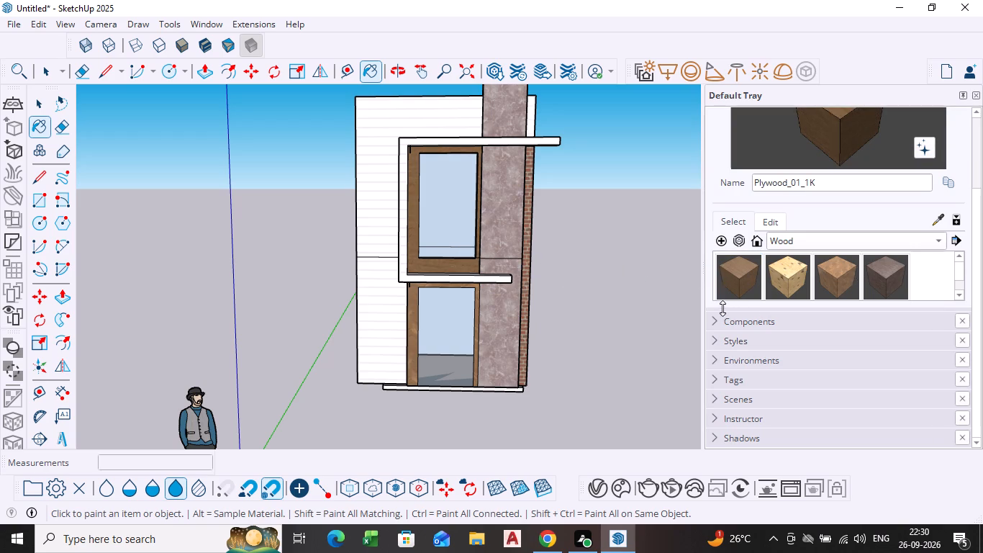
Paint the upper and lower front window frames with the Tile_Interior_05_1K material from the Tile collection.
{"action": "left_click", "coordinate": [818, 240]}
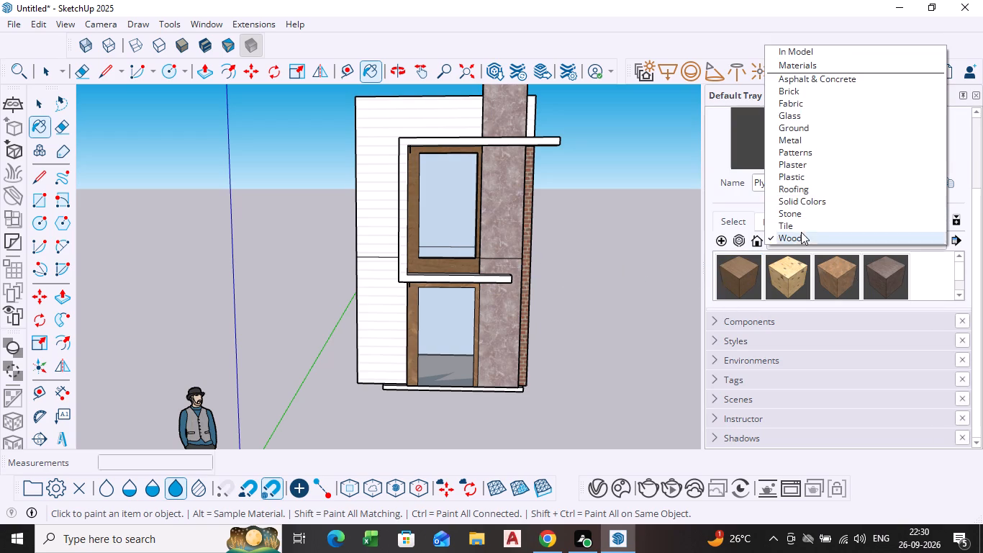
{"action": "left_click", "coordinate": [797, 224]}
{"action": "scroll", "coordinate": [817, 269], "scroll_direction": "down", "scroll_amount": 7}
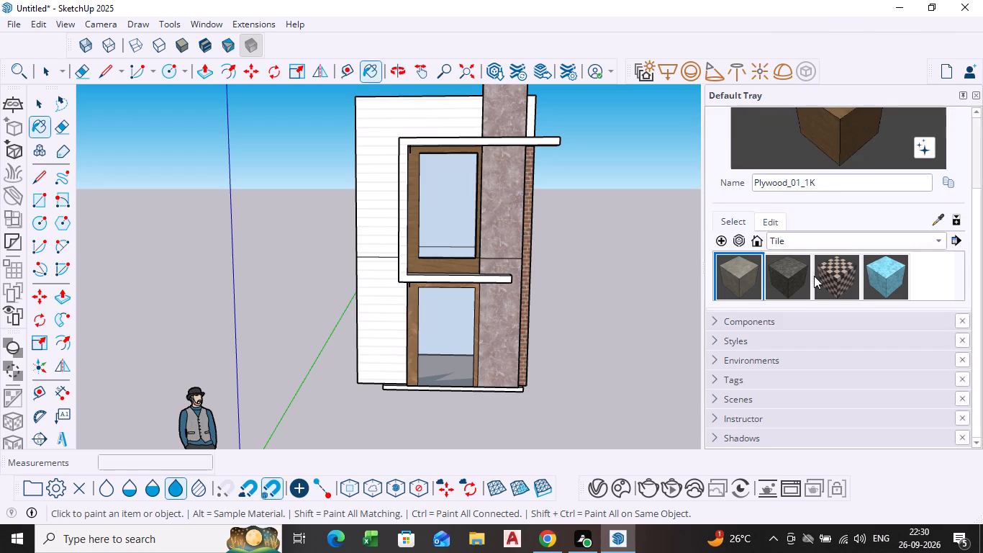
{"action": "scroll", "coordinate": [814, 276], "scroll_direction": "up", "scroll_amount": 4}
{"action": "scroll", "coordinate": [787, 379], "scroll_direction": "down", "scroll_amount": 1}
{"action": "left_click", "coordinate": [834, 326]}
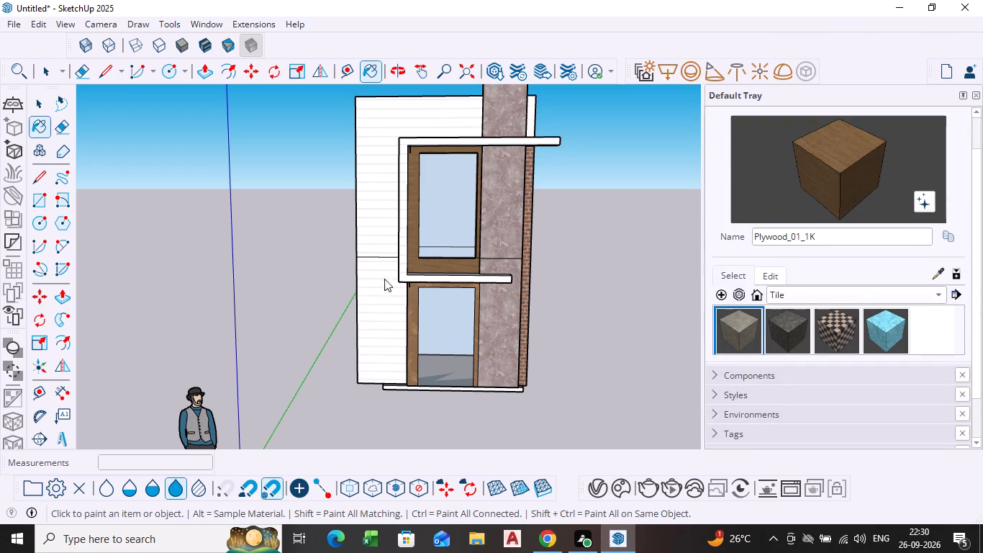
{"action": "left_click", "coordinate": [407, 253]}
{"action": "left_click", "coordinate": [412, 254]}
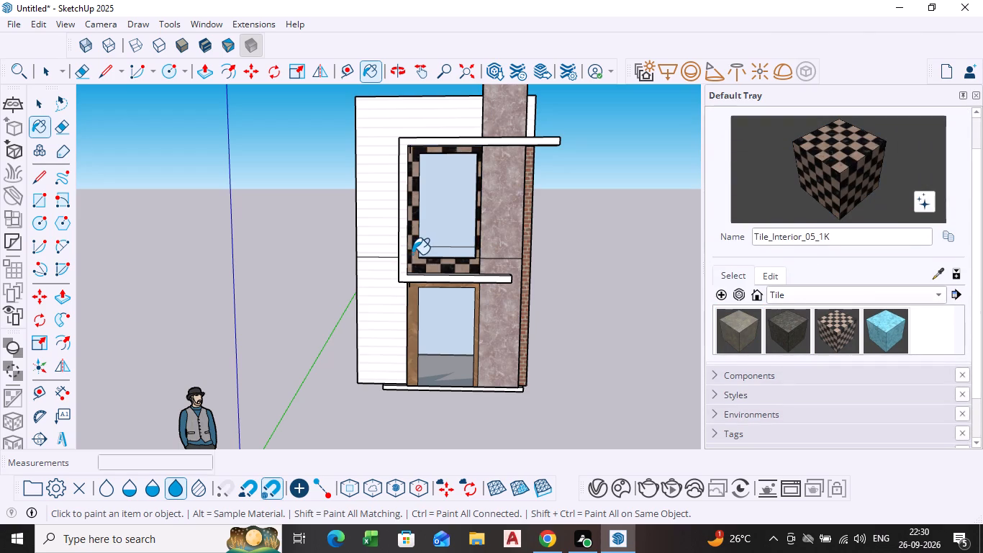
{"action": "left_click", "coordinate": [412, 327]}
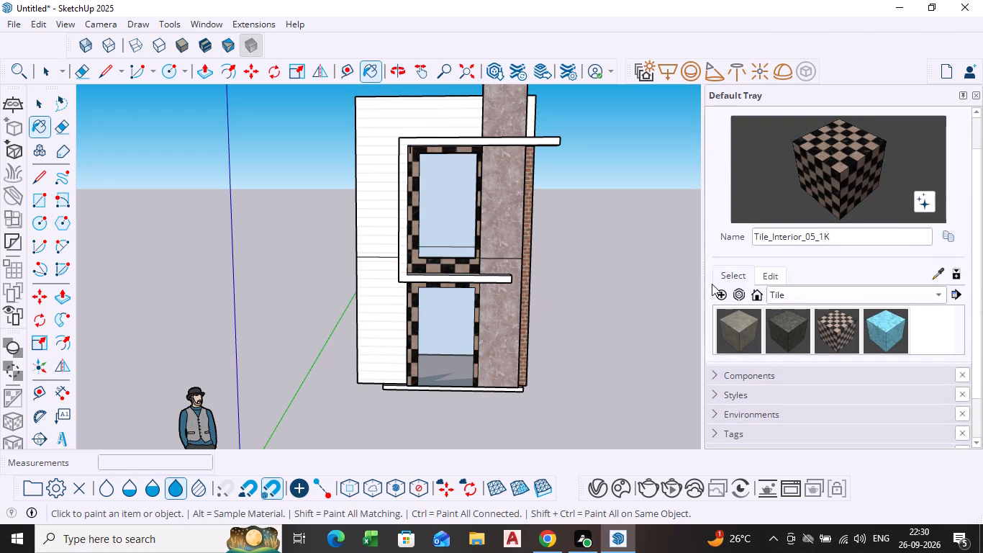
Open the Tile_Interior_05_1K material for editing and examine its colour, texture, roughness, normal and ambient occlusion settings.
{"action": "left_click", "coordinate": [763, 276]}
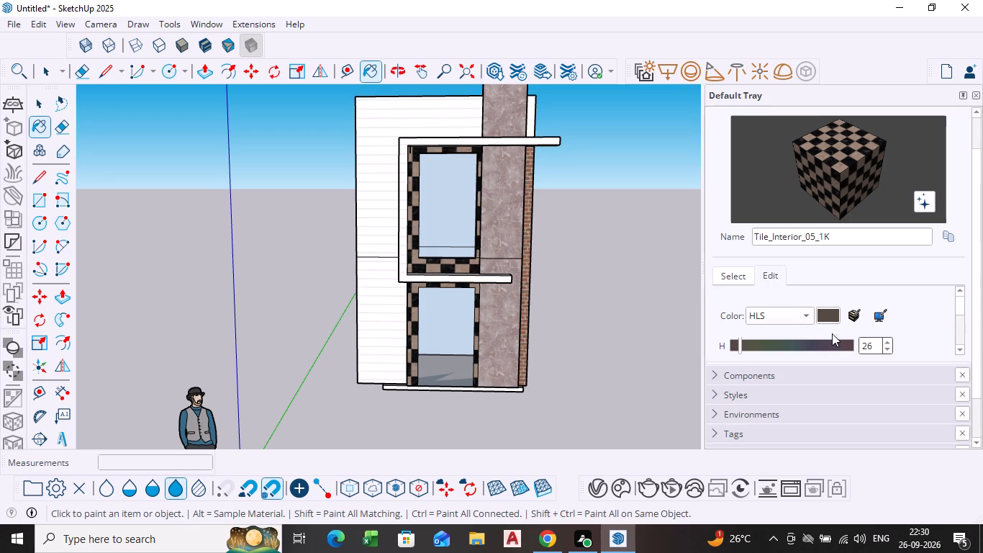
{"action": "scroll", "coordinate": [776, 332], "scroll_direction": "down", "scroll_amount": 8}
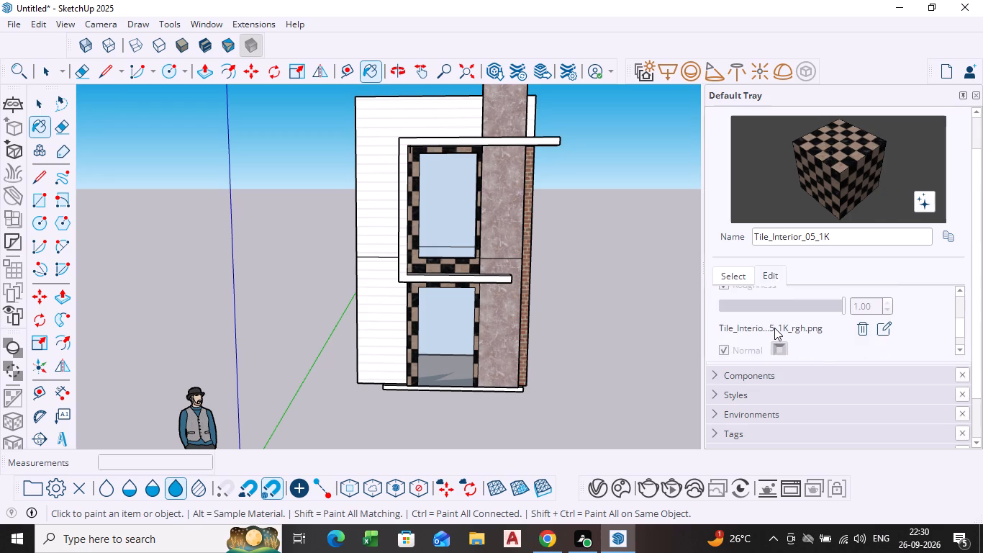
{"action": "scroll", "coordinate": [774, 327], "scroll_direction": "down", "scroll_amount": 7}
{"action": "scroll", "coordinate": [767, 284], "scroll_direction": "up", "scroll_amount": 1}
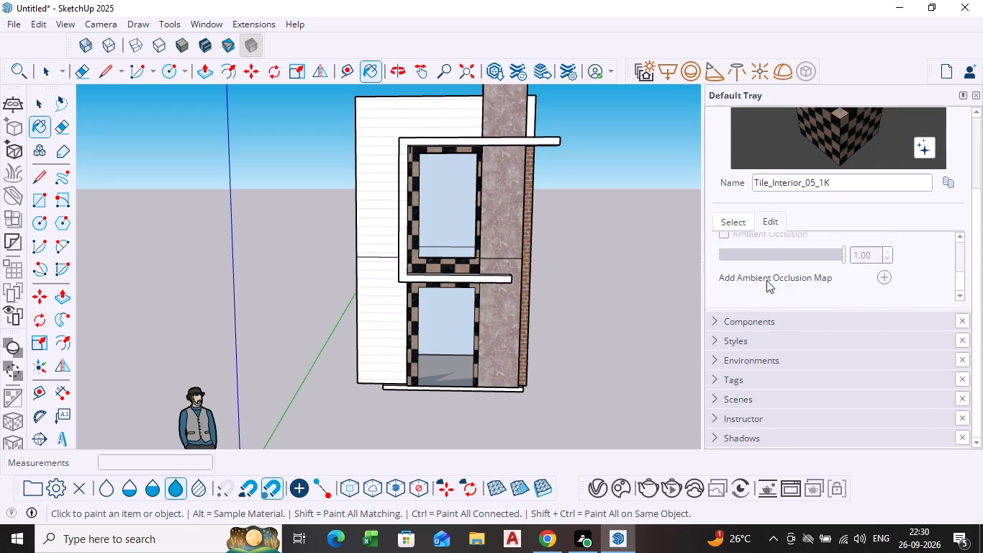
{"action": "scroll", "coordinate": [766, 280], "scroll_direction": "up", "scroll_amount": 7}
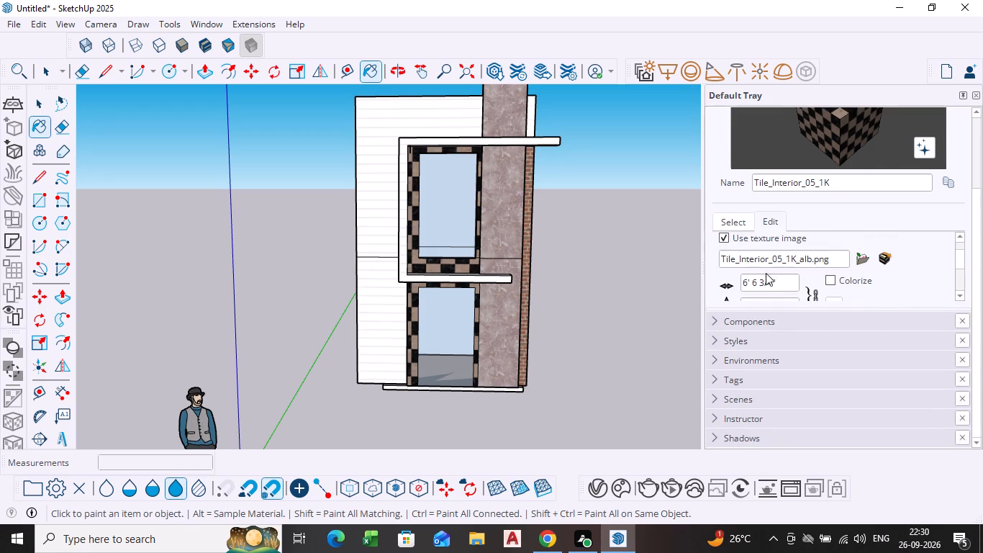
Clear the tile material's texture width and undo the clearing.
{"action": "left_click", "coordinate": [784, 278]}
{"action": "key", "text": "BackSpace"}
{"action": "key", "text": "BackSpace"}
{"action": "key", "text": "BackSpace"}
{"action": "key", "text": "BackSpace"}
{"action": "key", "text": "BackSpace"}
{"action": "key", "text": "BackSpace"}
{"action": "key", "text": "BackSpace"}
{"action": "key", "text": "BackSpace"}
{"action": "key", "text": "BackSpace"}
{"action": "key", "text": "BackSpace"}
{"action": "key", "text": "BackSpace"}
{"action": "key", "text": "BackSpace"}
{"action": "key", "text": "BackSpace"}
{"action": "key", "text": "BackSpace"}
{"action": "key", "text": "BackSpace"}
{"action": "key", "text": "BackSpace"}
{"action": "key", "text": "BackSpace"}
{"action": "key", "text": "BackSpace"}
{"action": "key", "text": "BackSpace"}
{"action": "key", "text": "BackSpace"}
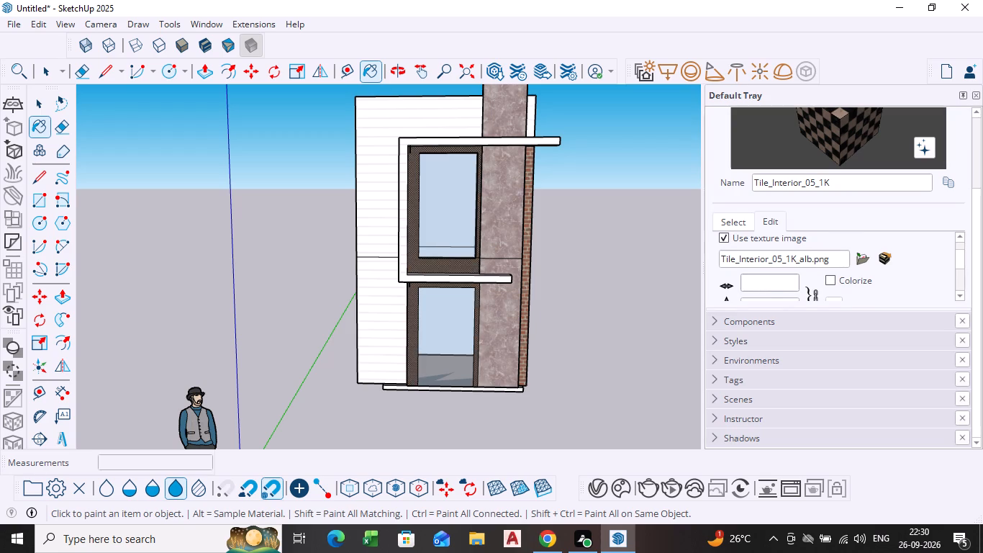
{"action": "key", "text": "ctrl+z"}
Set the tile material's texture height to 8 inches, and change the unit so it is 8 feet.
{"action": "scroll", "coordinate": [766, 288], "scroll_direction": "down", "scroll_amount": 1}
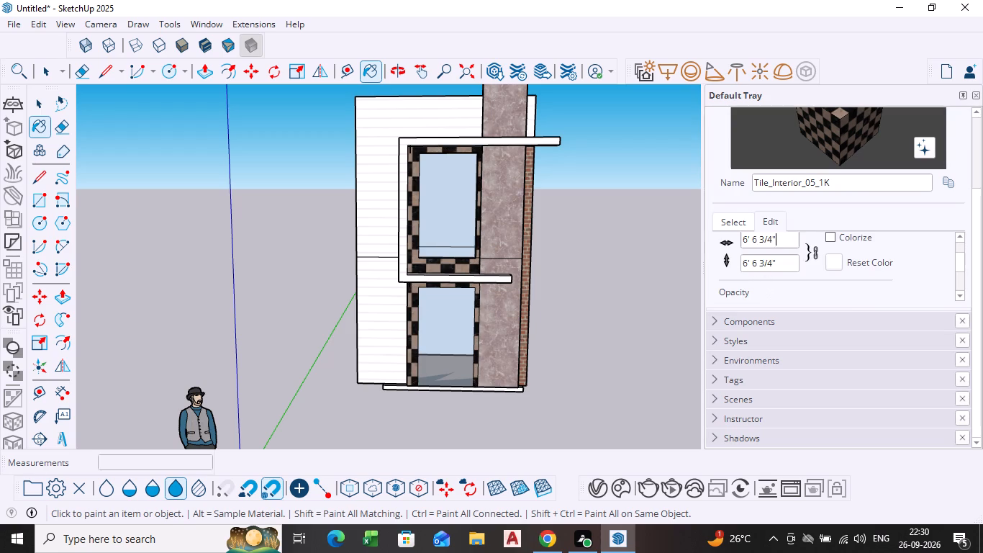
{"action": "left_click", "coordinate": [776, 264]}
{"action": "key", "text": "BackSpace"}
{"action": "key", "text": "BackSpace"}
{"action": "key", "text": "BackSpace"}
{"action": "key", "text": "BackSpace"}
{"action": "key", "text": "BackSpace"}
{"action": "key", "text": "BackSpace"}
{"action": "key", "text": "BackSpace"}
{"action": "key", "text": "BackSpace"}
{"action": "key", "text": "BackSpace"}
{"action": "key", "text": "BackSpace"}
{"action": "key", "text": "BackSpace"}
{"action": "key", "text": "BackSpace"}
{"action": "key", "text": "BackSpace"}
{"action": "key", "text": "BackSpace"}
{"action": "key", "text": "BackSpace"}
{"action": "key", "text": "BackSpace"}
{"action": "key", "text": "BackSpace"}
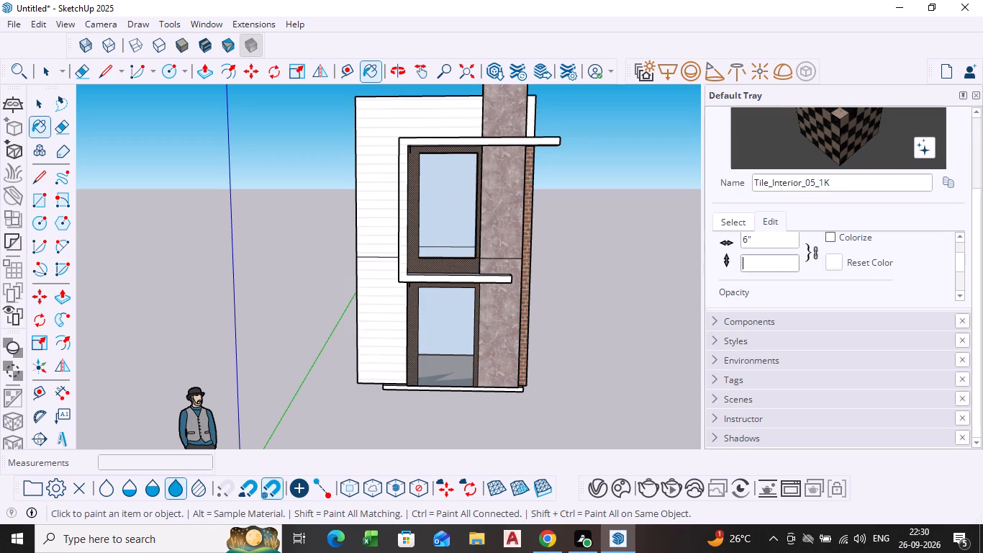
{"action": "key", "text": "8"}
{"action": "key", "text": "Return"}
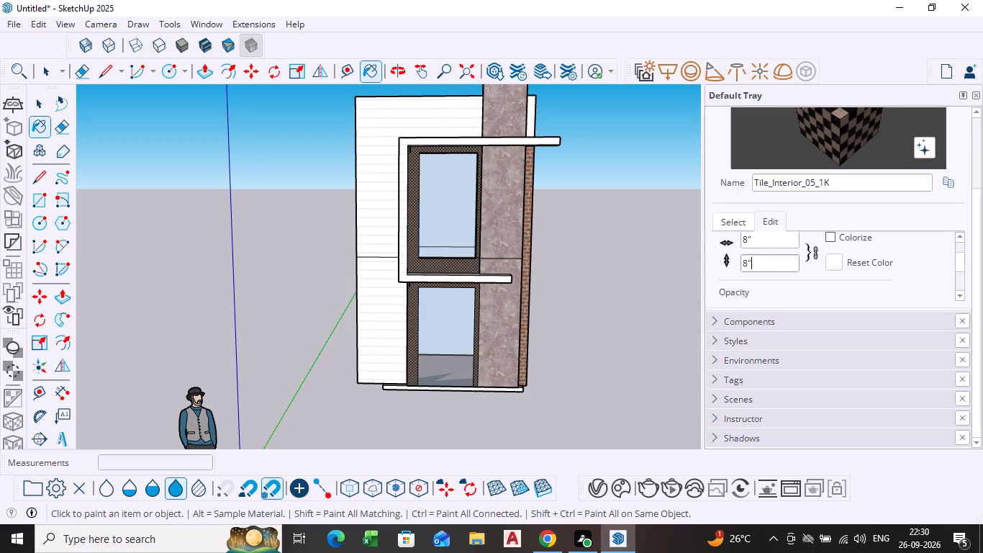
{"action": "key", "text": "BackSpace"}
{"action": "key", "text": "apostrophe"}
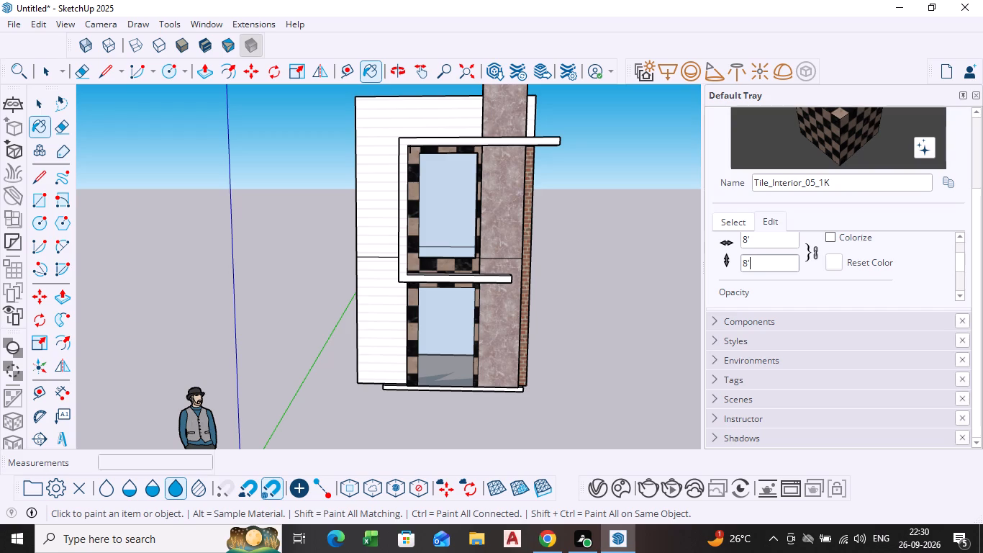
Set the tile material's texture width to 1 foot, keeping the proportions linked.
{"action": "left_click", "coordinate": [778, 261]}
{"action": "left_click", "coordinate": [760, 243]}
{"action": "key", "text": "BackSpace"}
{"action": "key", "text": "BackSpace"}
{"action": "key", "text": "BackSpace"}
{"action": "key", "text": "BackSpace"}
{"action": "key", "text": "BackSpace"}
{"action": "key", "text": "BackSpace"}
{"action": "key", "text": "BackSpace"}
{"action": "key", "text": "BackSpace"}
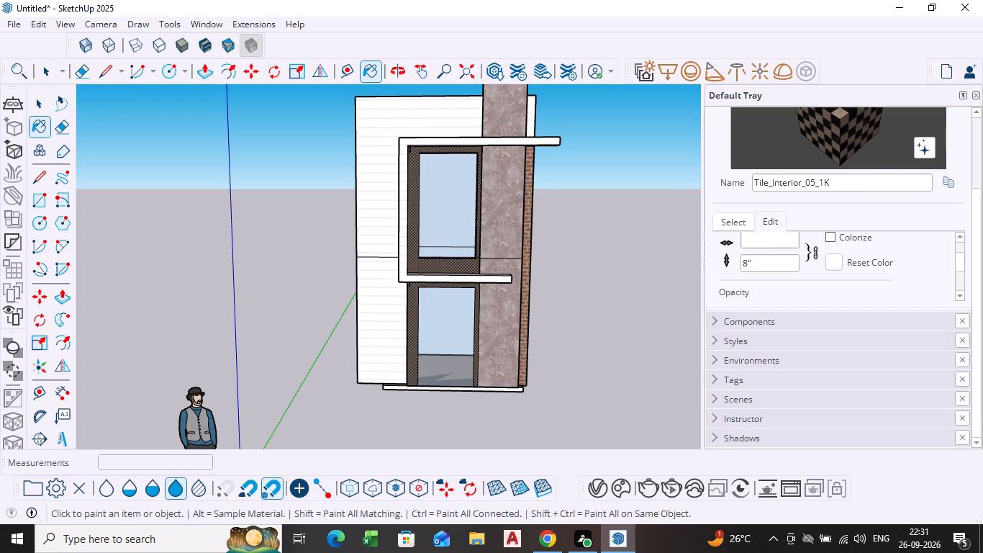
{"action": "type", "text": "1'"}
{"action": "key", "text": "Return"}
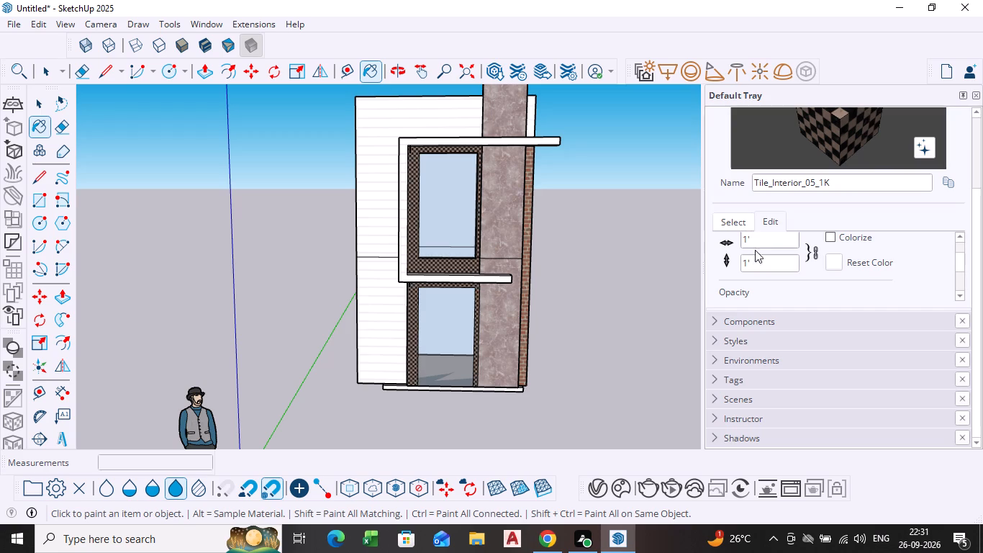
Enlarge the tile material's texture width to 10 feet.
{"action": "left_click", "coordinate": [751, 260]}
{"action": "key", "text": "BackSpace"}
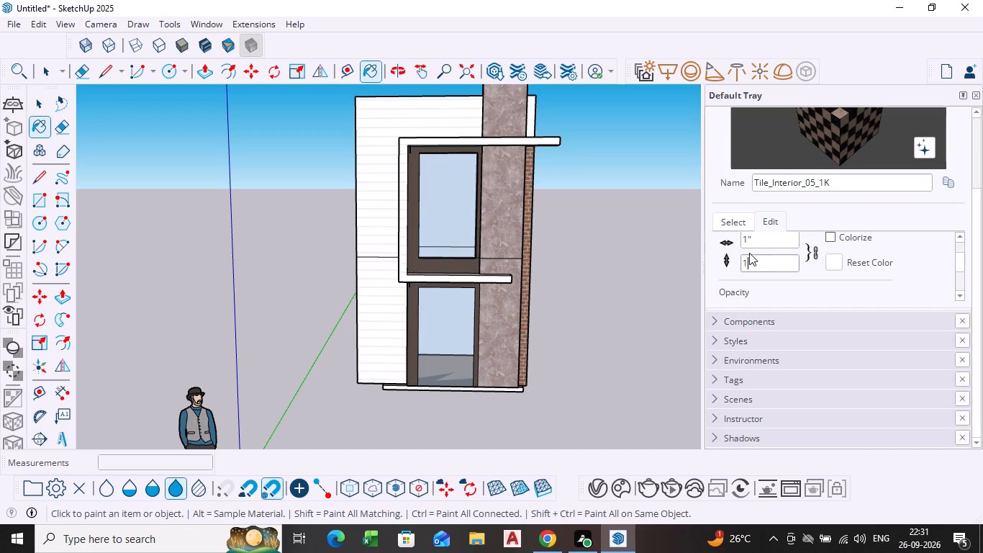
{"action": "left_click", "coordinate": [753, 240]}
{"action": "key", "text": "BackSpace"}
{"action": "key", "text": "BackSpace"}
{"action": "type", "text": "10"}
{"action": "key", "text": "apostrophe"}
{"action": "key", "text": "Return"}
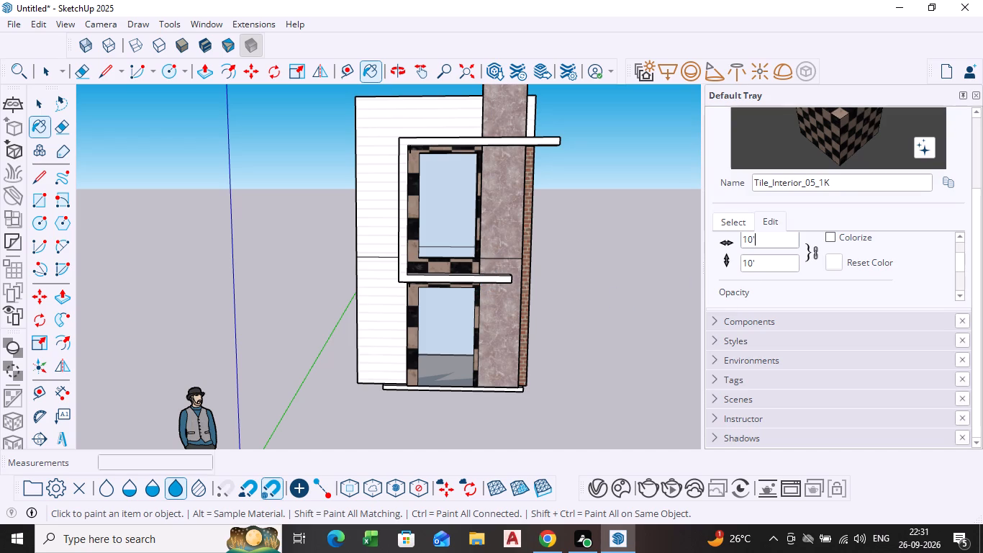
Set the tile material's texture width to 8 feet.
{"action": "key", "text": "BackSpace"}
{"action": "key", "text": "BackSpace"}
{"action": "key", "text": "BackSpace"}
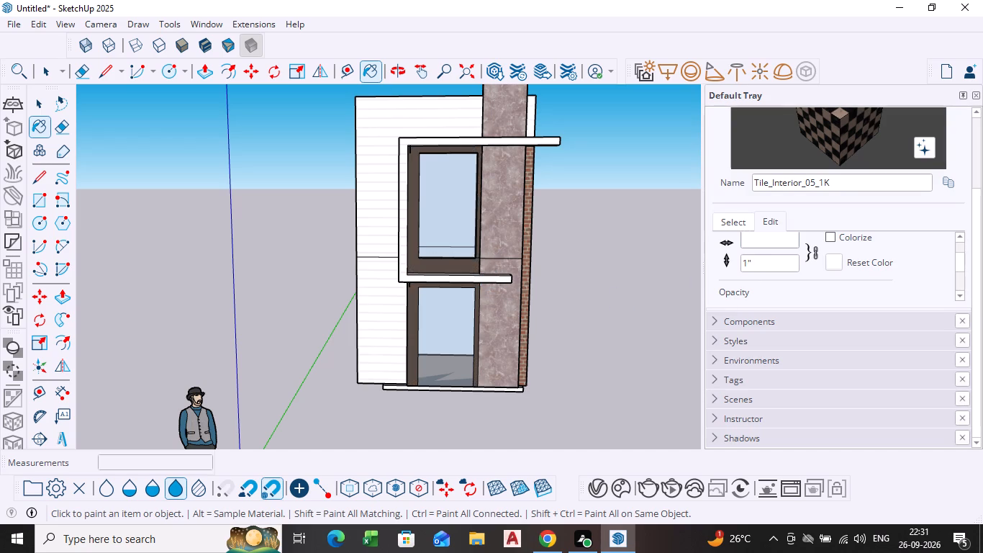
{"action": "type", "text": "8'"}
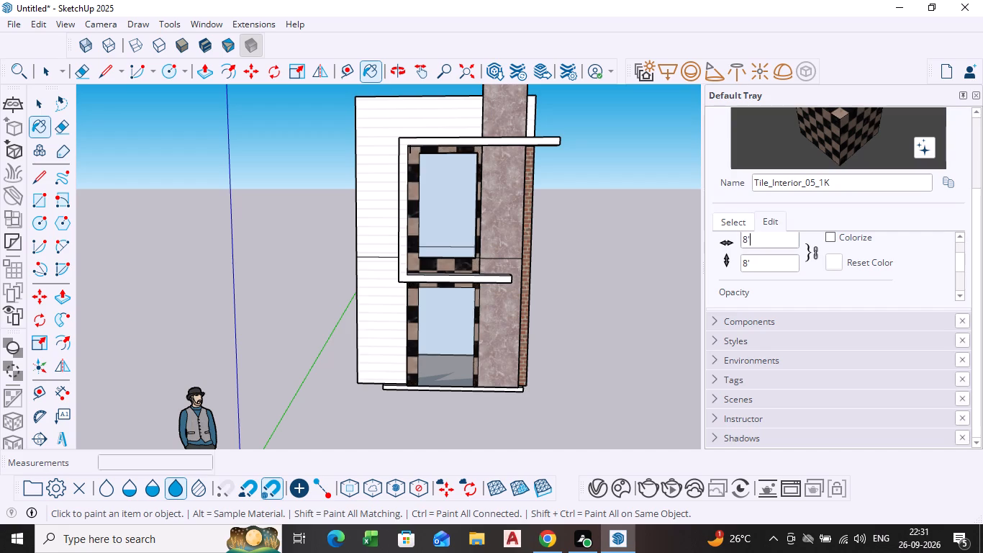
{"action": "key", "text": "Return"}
Set the tile material's texture width to 7 feet, with the height linked to it.
{"action": "key", "text": "BackSpace"}
{"action": "key", "text": "BackSpace"}
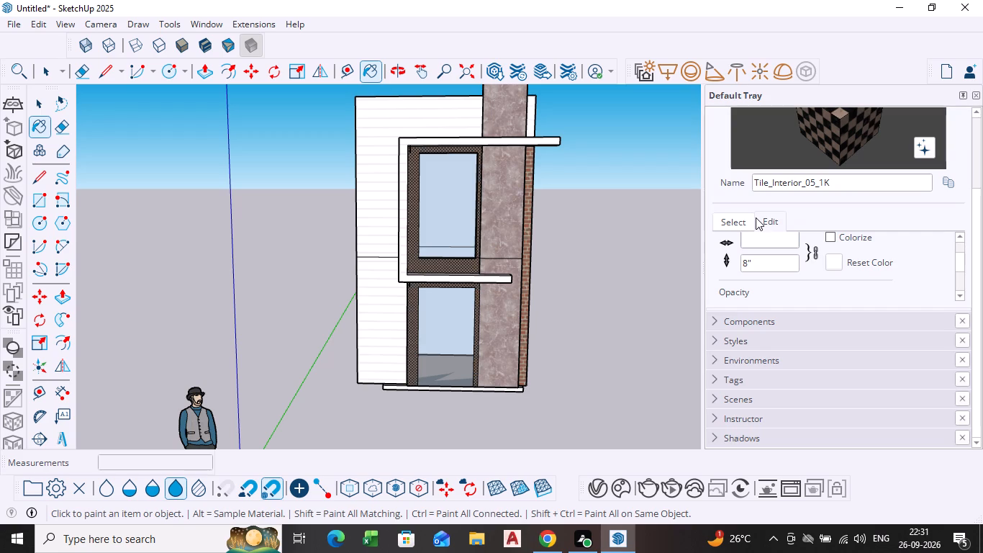
{"action": "type", "text": "7'"}
{"action": "key", "text": "Return"}
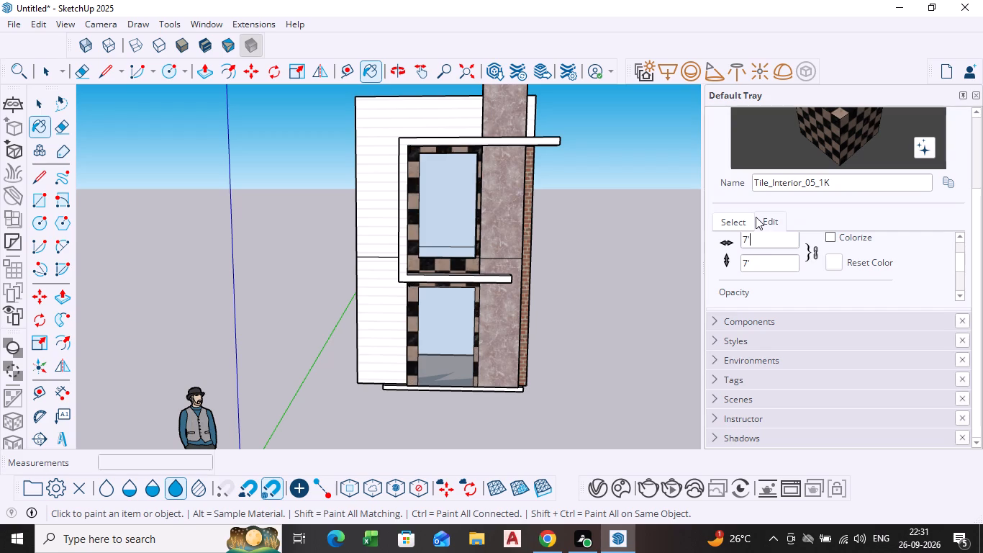
Recolour the tile material to a vivid red by setting its HLS hue to 0 and saturation to 98.
{"action": "scroll", "coordinate": [851, 239], "scroll_direction": "up", "scroll_amount": 3}
{"action": "scroll", "coordinate": [844, 277], "scroll_direction": "down", "scroll_amount": 2}
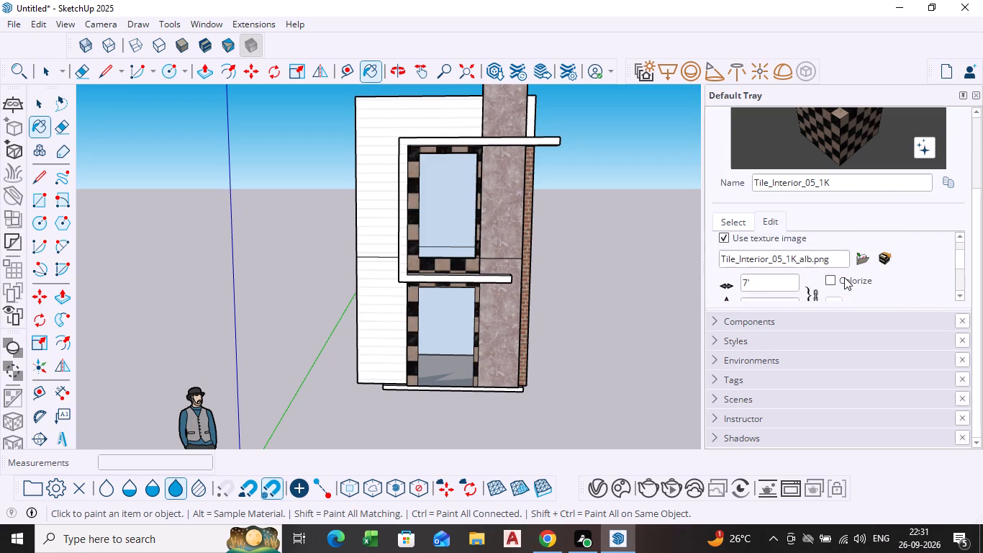
{"action": "scroll", "coordinate": [844, 277], "scroll_direction": "up", "scroll_amount": 3}
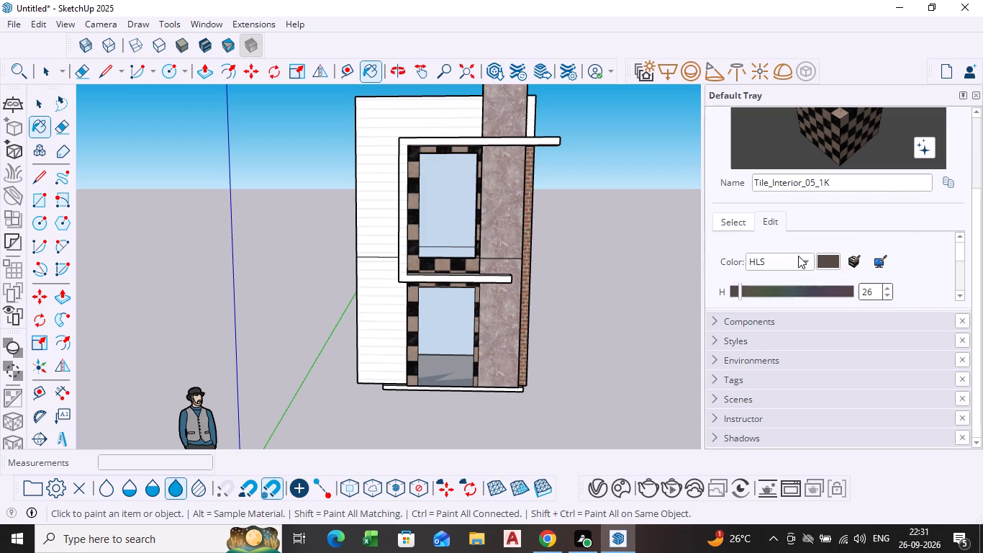
{"action": "scroll", "coordinate": [828, 279], "scroll_direction": "down", "scroll_amount": 3}
{"action": "scroll", "coordinate": [829, 276], "scroll_direction": "up", "scroll_amount": 2}
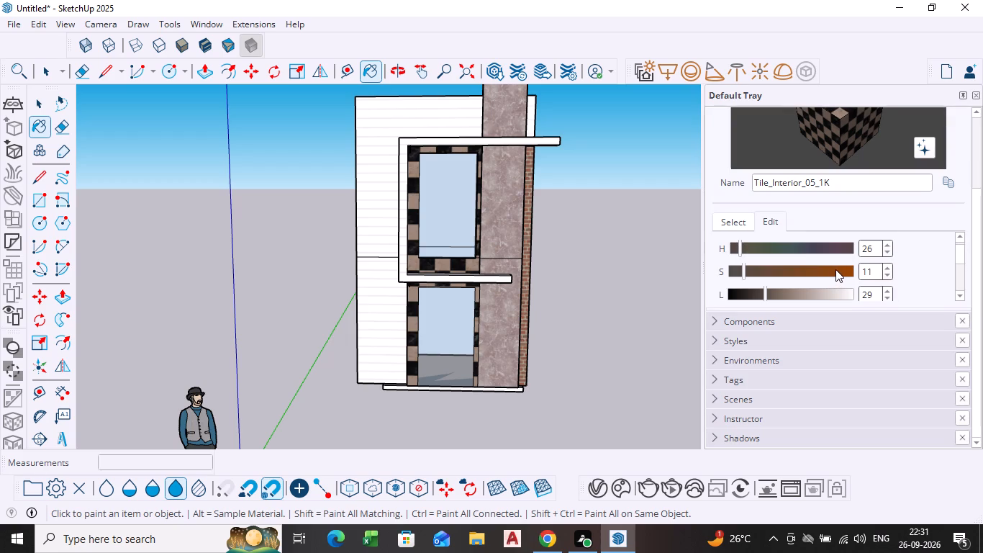
{"action": "left_click", "coordinate": [838, 269]}
{"action": "left_click", "coordinate": [844, 269]}
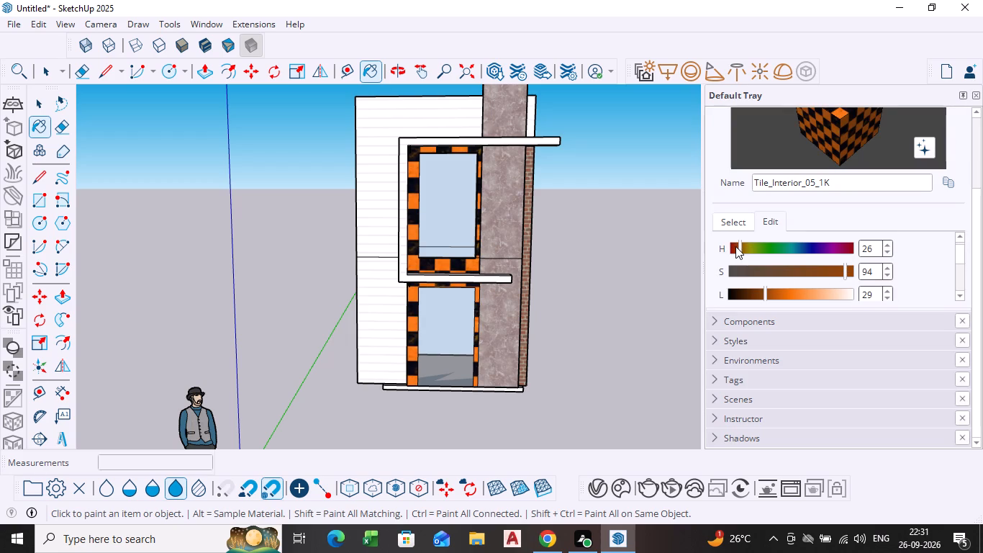
{"action": "left_click_drag", "start_coordinate": [737, 247], "coordinate": [726, 255]}
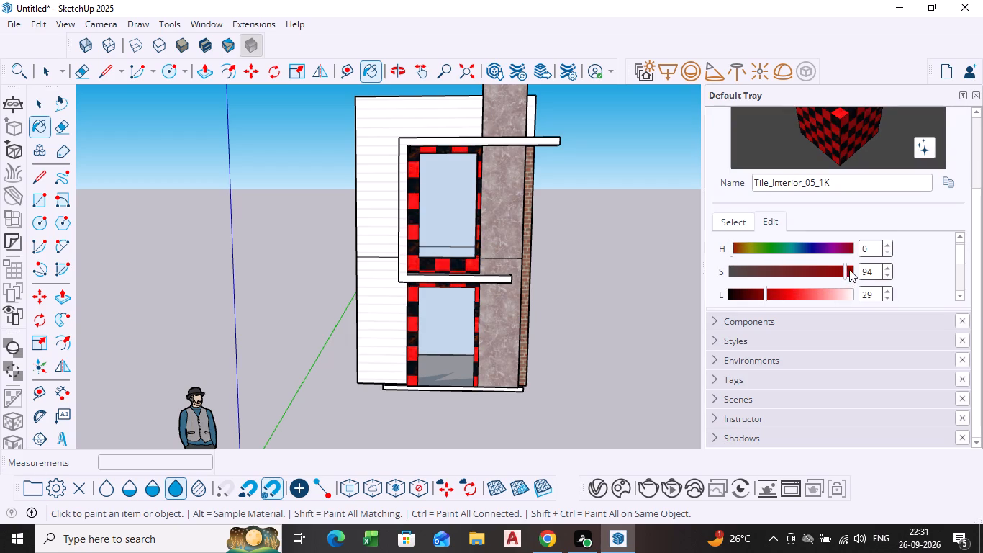
{"action": "left_click", "coordinate": [849, 269]}
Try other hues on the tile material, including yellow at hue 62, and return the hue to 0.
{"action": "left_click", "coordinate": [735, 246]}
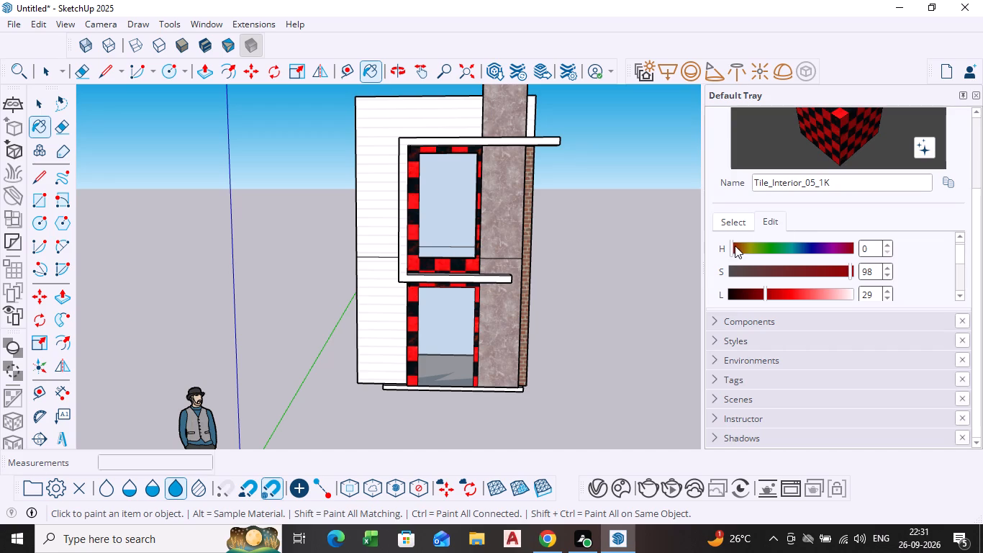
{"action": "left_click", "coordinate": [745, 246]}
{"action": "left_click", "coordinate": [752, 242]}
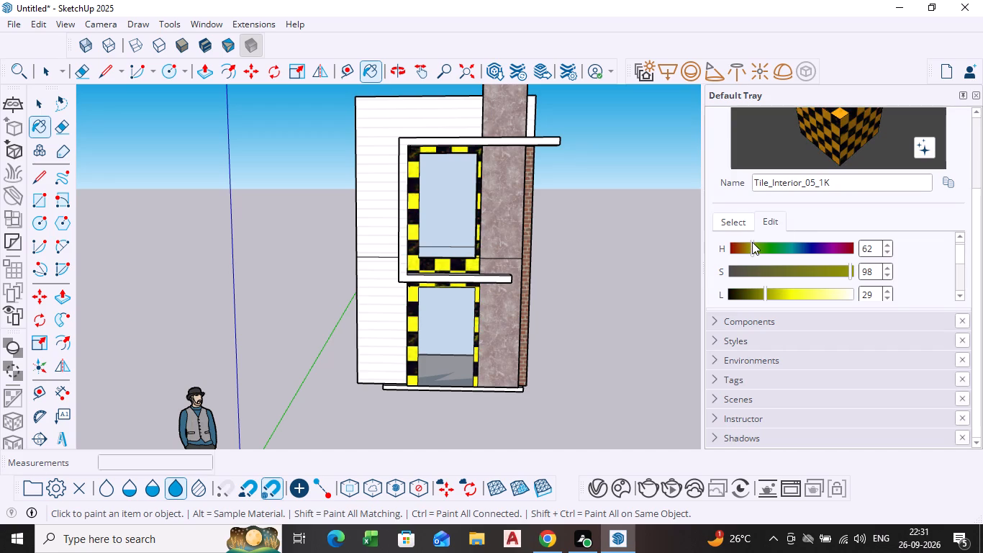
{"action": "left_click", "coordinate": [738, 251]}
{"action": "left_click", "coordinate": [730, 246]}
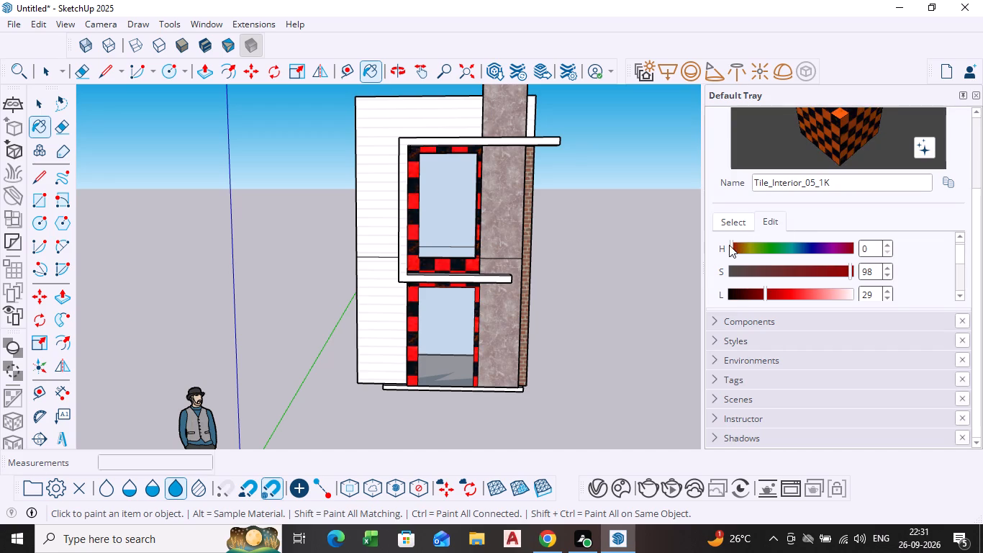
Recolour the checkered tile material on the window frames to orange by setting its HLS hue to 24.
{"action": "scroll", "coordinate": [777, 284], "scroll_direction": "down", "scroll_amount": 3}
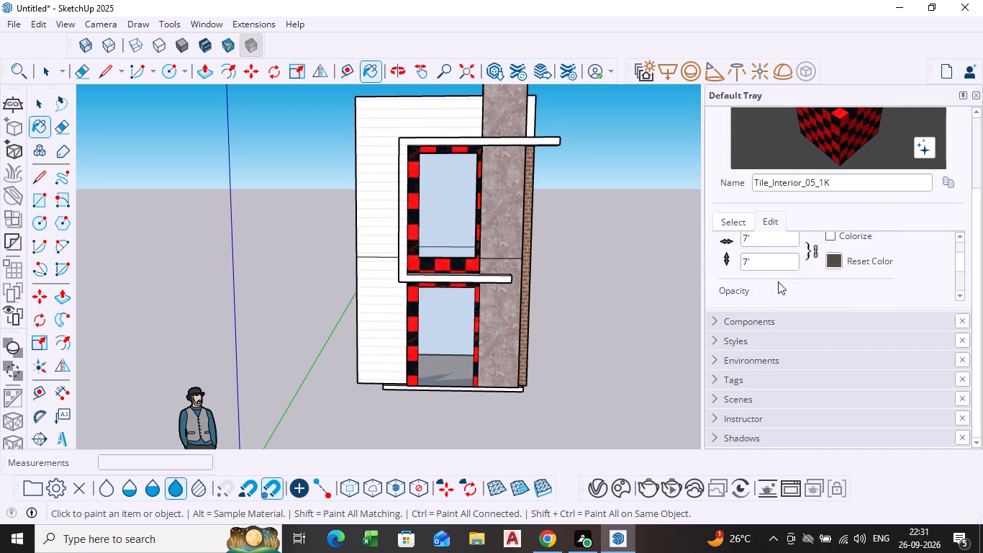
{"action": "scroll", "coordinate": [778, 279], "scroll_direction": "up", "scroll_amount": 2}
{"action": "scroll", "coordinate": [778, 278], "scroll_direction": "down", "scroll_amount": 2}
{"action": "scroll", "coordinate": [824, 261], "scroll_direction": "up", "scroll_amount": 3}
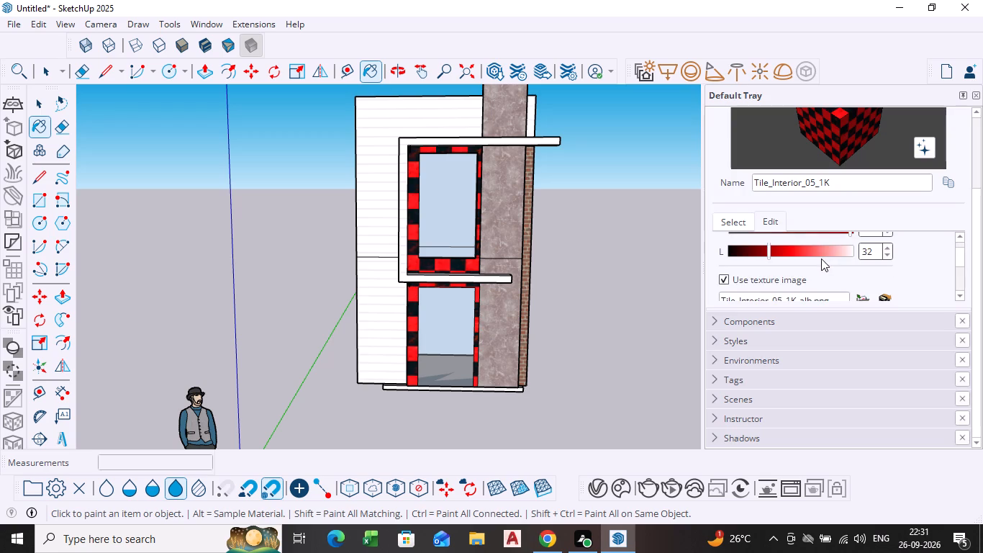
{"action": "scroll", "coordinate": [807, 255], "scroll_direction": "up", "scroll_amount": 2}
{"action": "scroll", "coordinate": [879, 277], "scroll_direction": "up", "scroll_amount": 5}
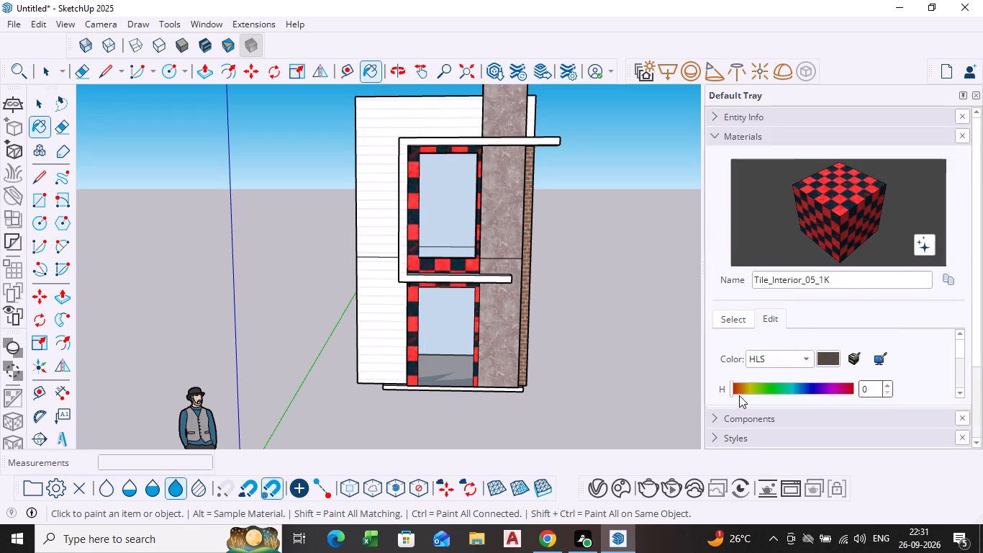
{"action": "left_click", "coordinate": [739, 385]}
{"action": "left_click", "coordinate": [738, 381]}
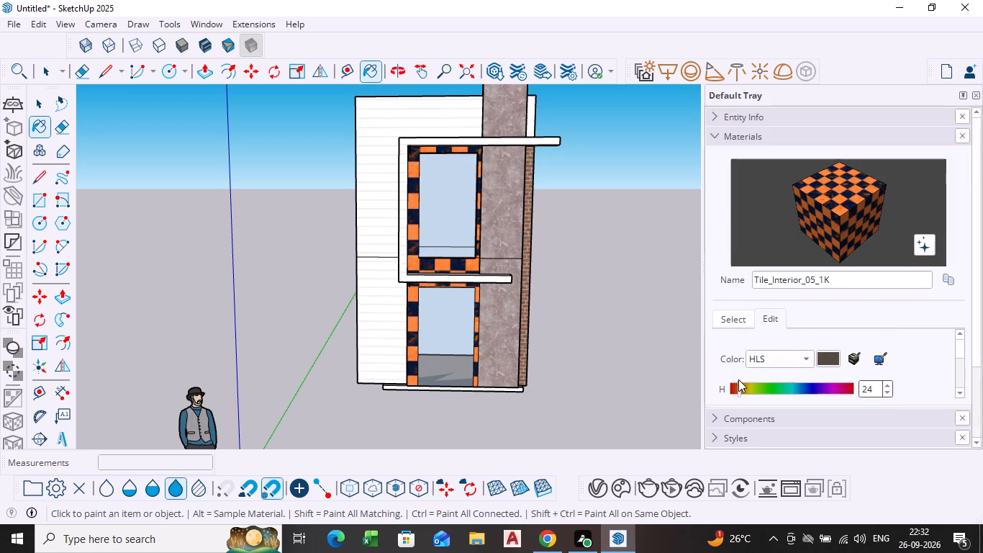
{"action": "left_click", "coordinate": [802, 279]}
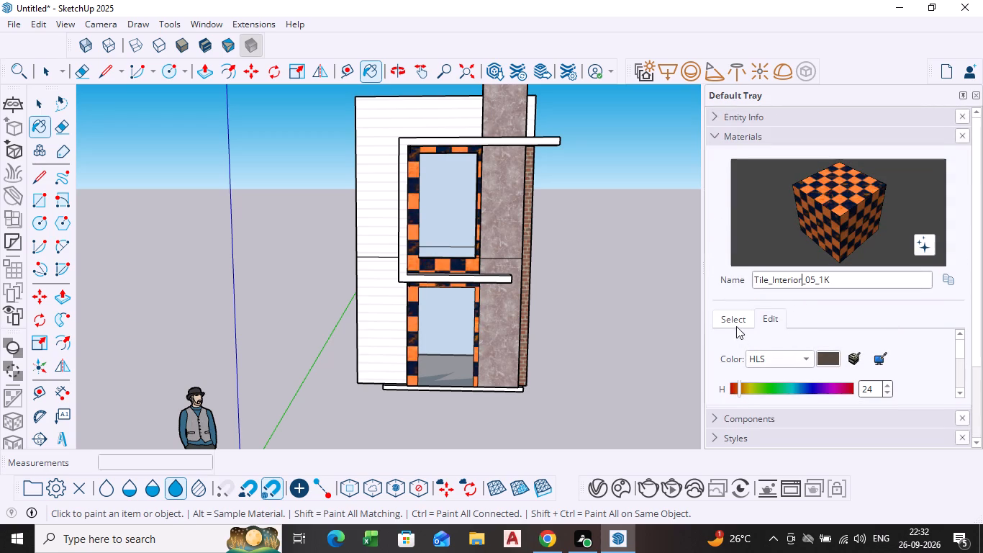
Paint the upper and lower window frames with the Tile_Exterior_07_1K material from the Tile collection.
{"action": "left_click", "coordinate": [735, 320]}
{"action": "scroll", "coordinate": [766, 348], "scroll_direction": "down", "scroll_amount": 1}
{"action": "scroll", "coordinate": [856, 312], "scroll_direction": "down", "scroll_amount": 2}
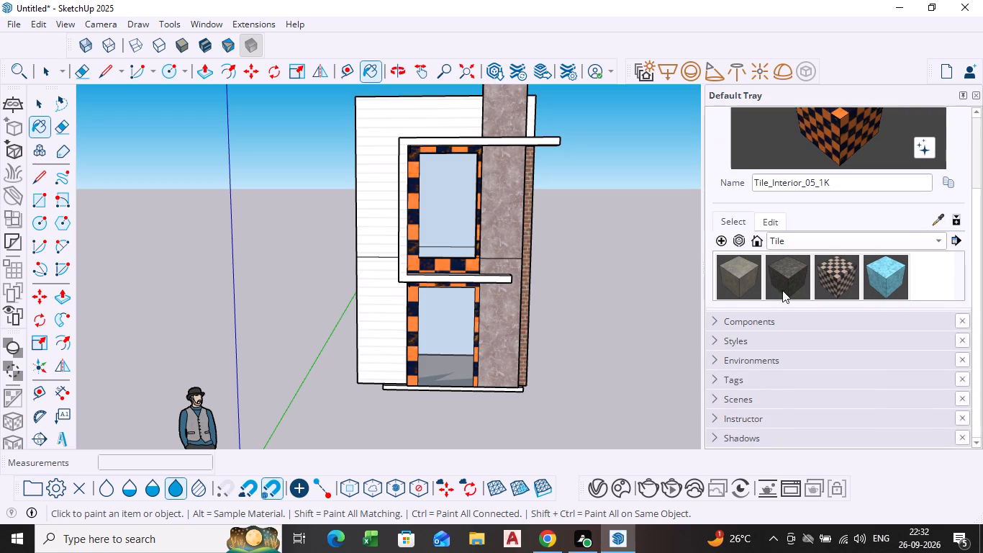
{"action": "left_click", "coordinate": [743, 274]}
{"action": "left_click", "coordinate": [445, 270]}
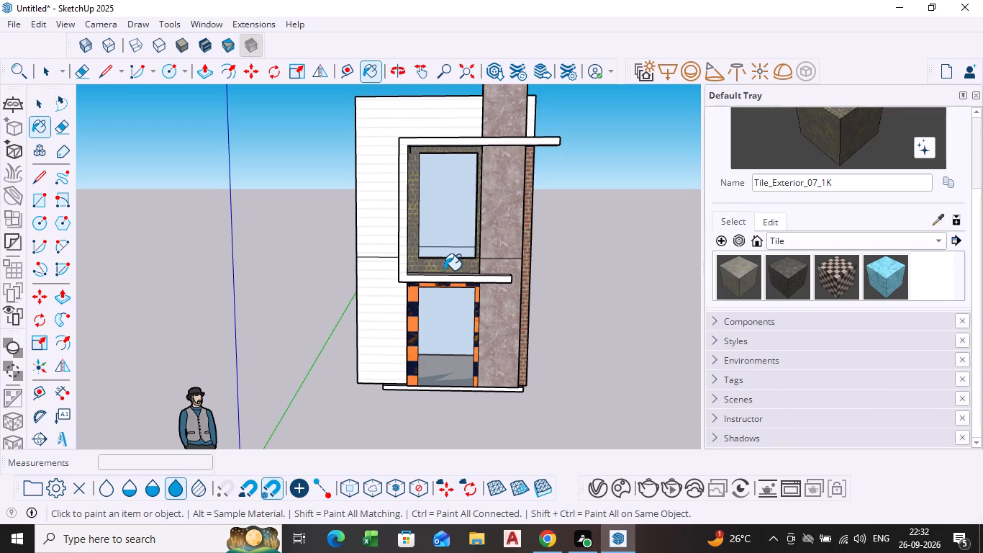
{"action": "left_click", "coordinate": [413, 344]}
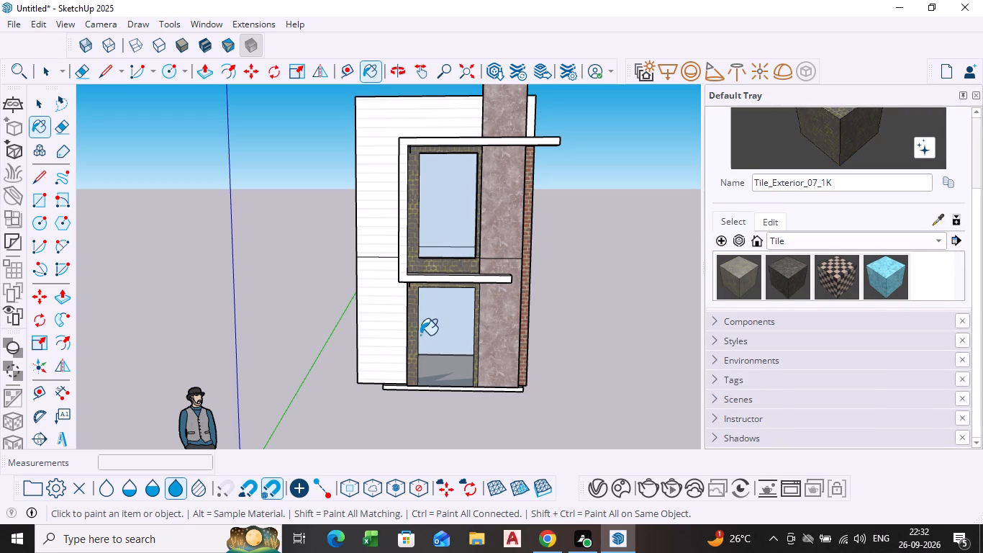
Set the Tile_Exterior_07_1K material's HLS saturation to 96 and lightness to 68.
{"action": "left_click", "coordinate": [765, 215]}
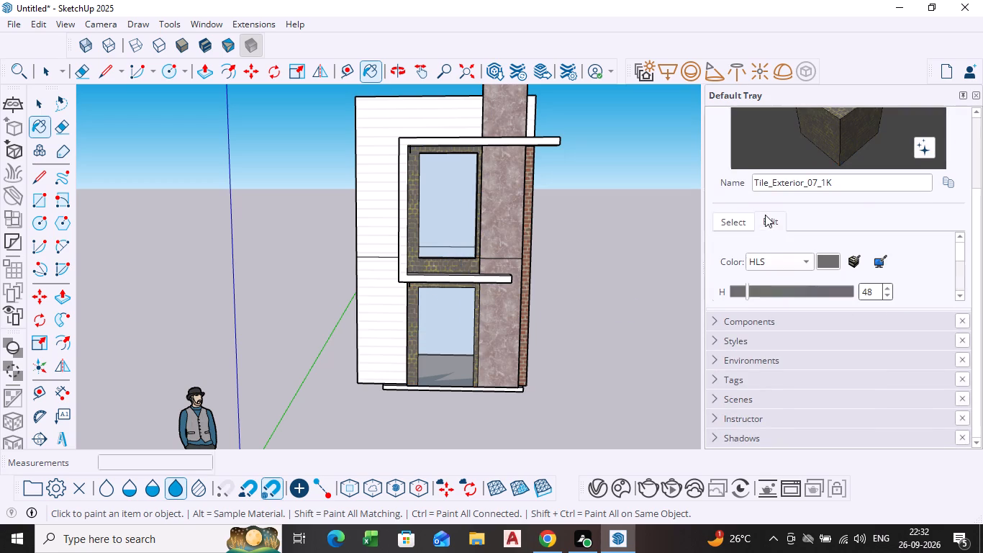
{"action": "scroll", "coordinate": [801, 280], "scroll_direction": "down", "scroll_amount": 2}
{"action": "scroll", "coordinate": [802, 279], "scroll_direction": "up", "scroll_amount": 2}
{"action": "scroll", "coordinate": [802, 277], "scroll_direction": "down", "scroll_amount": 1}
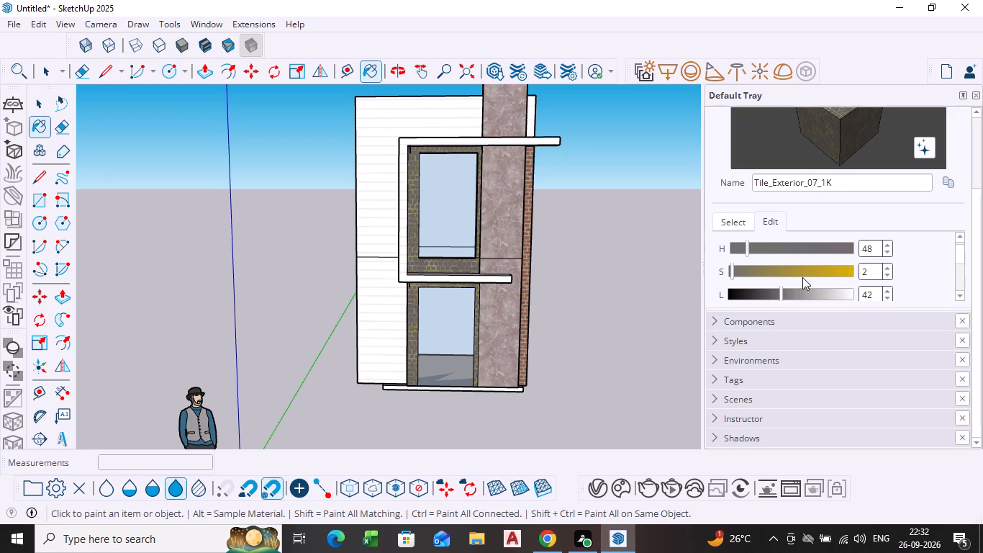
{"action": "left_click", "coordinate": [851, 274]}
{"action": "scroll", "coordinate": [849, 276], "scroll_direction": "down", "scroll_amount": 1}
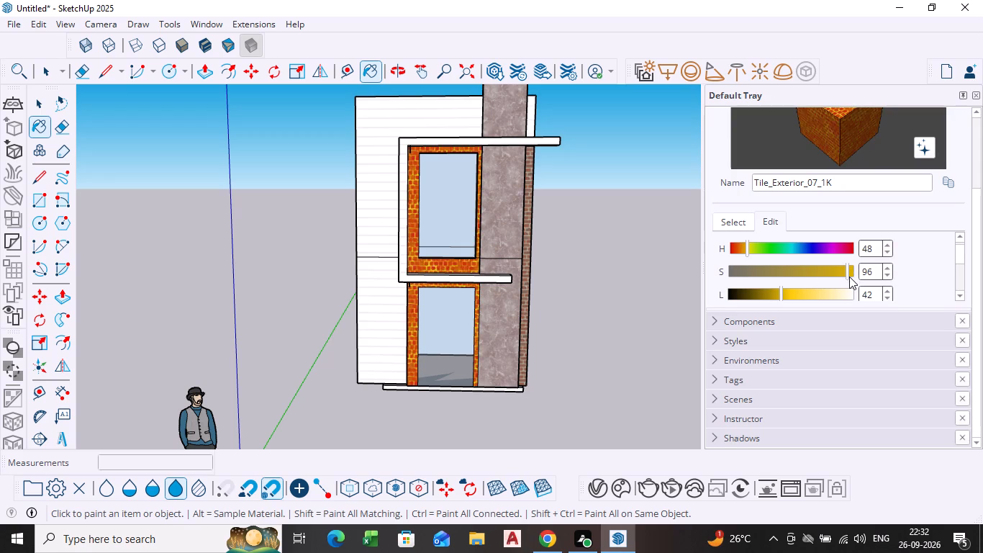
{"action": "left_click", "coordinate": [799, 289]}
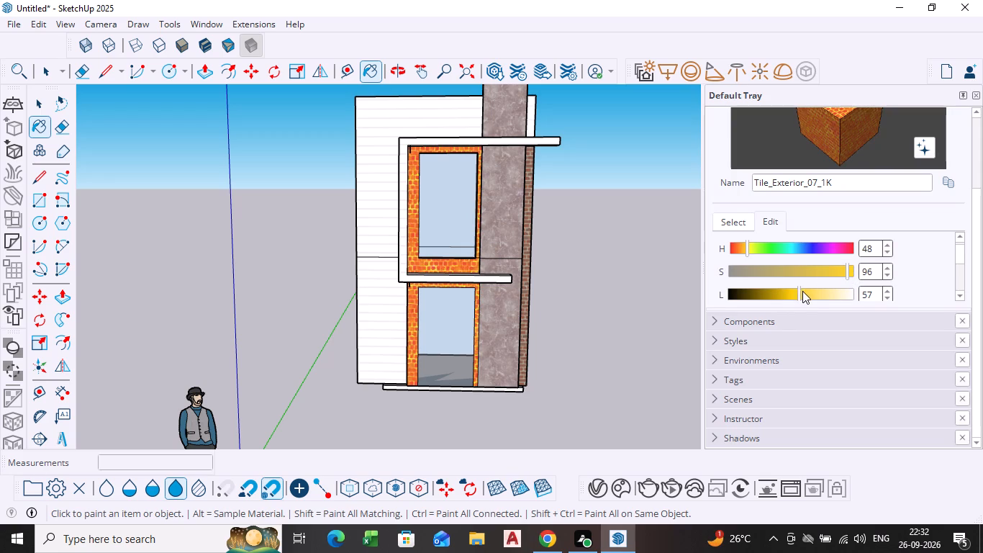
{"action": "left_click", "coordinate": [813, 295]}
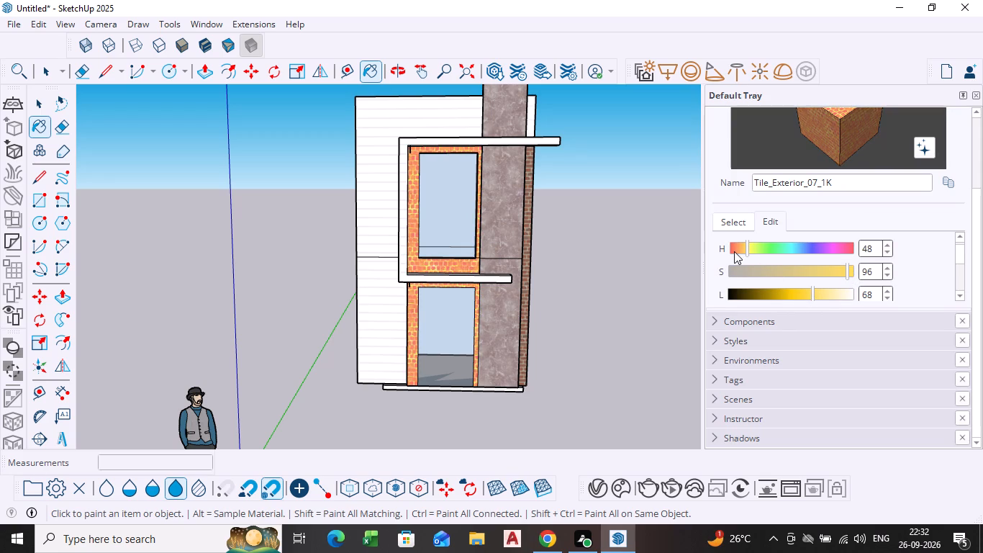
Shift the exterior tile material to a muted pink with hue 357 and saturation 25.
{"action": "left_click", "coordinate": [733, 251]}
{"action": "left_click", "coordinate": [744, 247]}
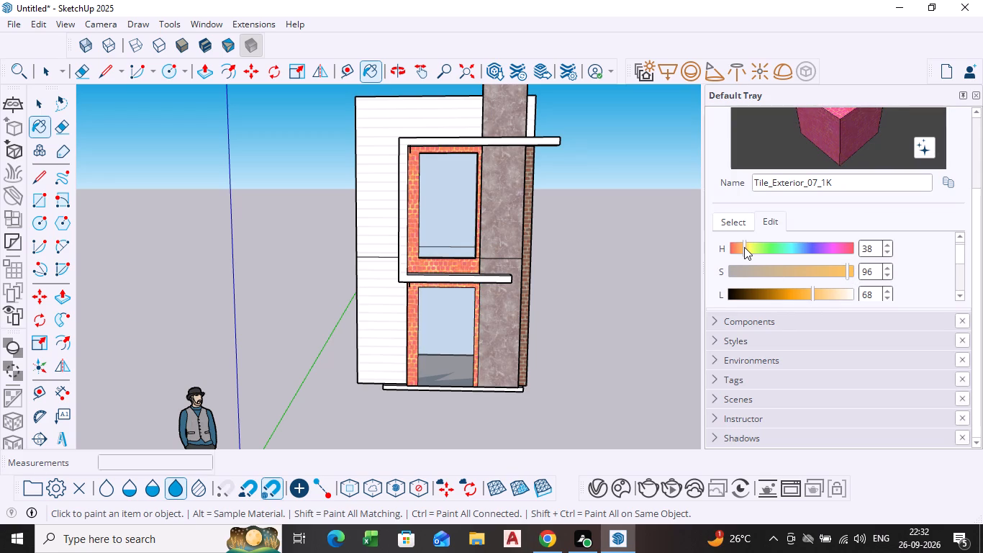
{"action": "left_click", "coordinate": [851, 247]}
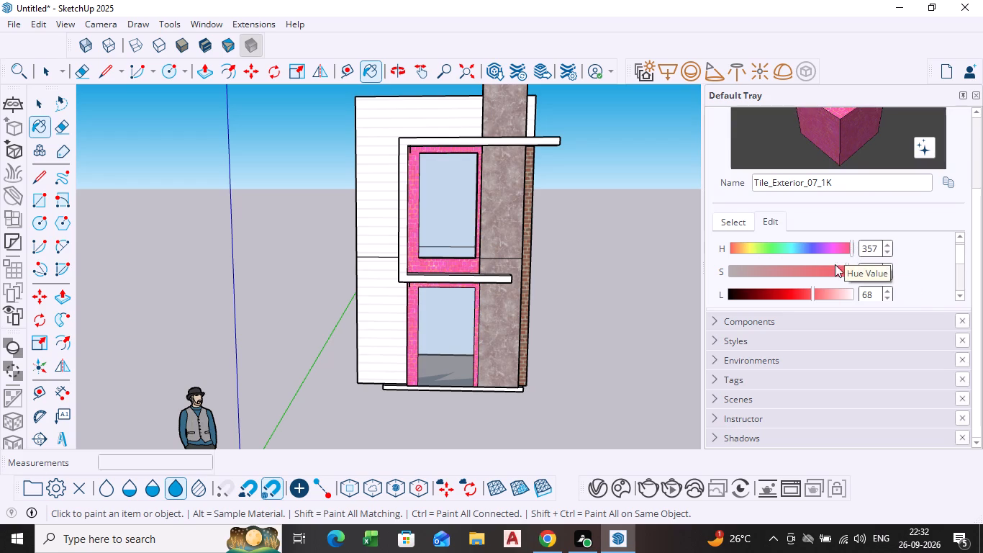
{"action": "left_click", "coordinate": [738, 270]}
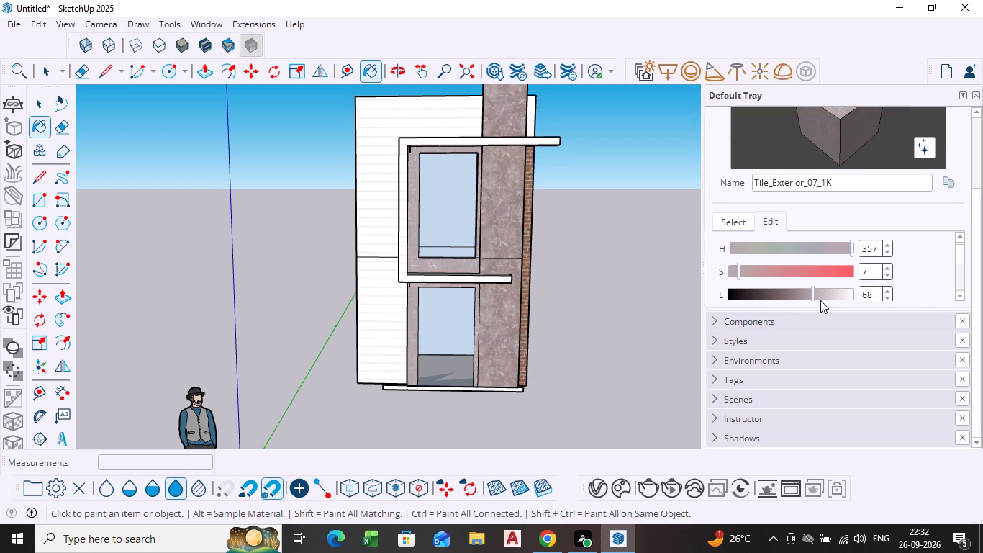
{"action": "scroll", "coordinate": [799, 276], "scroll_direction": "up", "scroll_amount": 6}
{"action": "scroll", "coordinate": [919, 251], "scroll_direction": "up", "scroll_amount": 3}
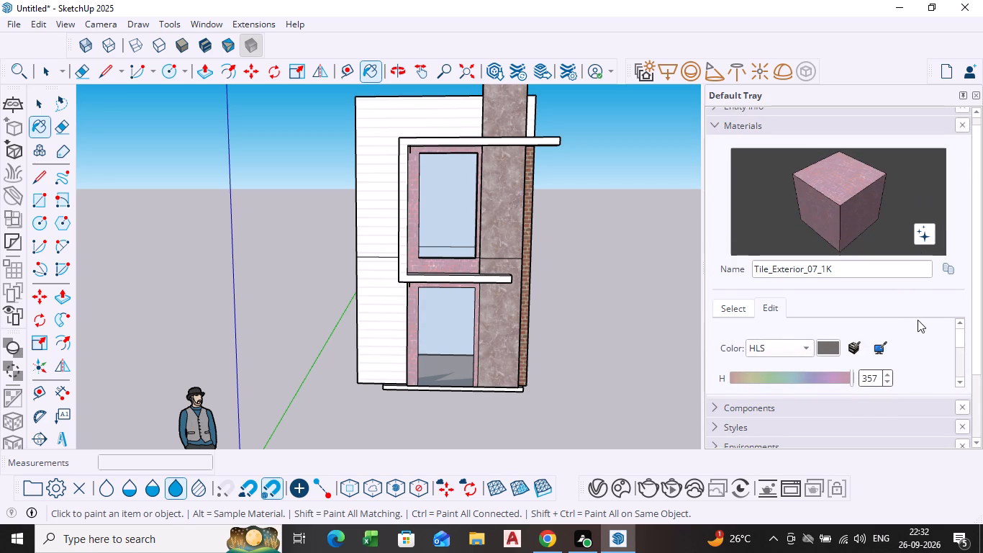
Examine the exterior tile material's colour, texture image, normal and ambient occlusion settings.
{"action": "scroll", "coordinate": [892, 343], "scroll_direction": "down", "scroll_amount": 1}
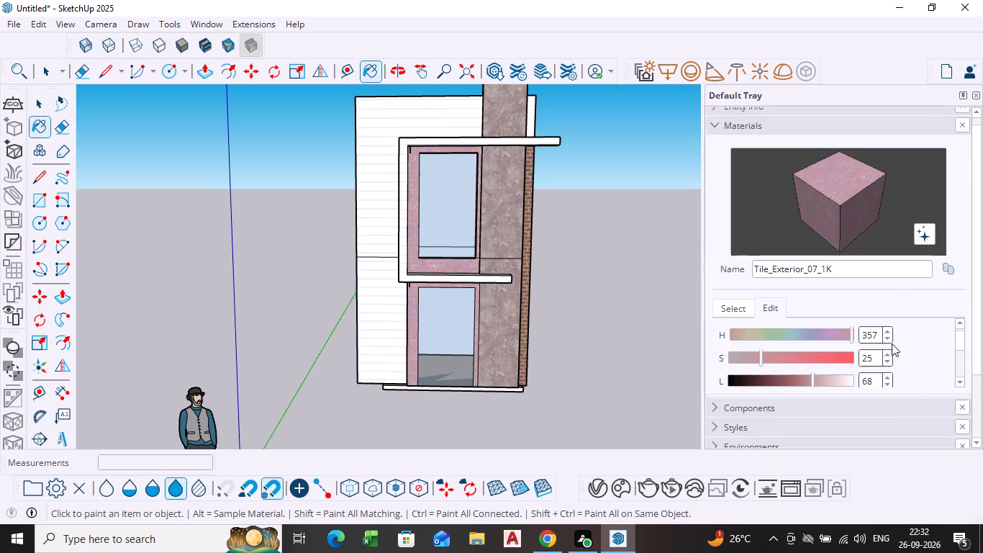
{"action": "scroll", "coordinate": [892, 360], "scroll_direction": "down", "scroll_amount": 1}
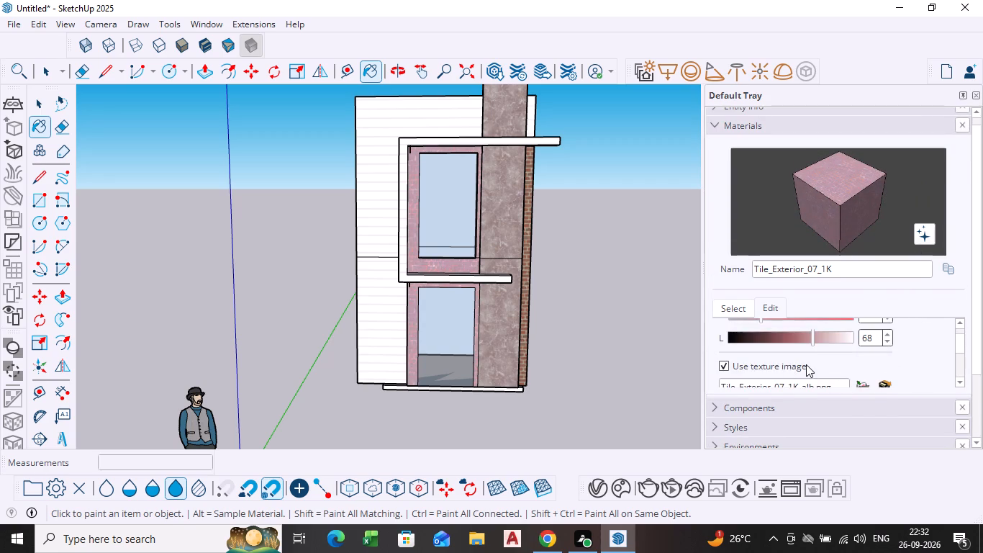
{"action": "scroll", "coordinate": [806, 364], "scroll_direction": "down", "scroll_amount": 4}
{"action": "scroll", "coordinate": [810, 360], "scroll_direction": "up", "scroll_amount": 7}
{"action": "scroll", "coordinate": [811, 360], "scroll_direction": "down", "scroll_amount": 1}
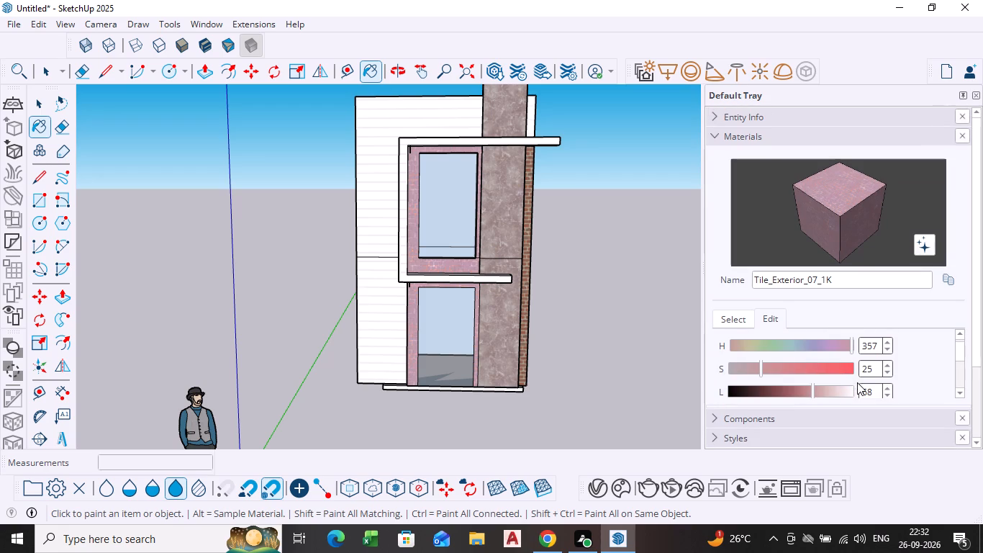
{"action": "scroll", "coordinate": [843, 379], "scroll_direction": "down", "scroll_amount": 2}
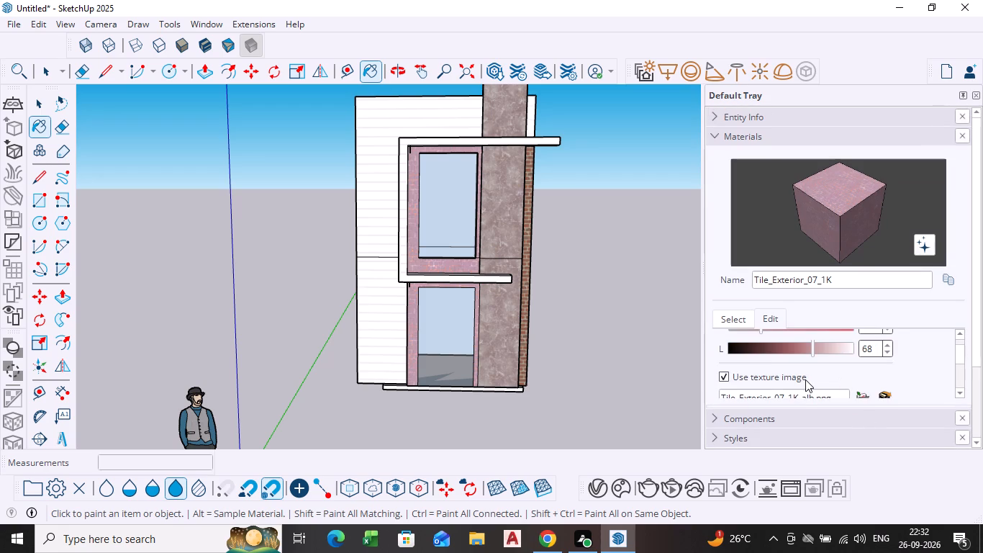
{"action": "scroll", "coordinate": [805, 379], "scroll_direction": "down", "scroll_amount": 7}
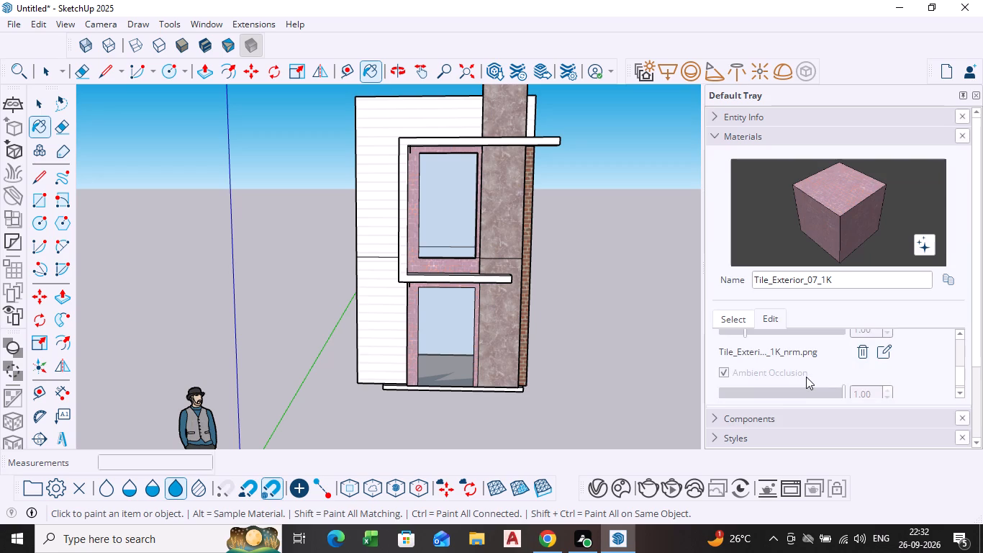
{"action": "scroll", "coordinate": [806, 374], "scroll_direction": "down", "scroll_amount": 3}
{"action": "scroll", "coordinate": [774, 282], "scroll_direction": "up", "scroll_amount": 2}
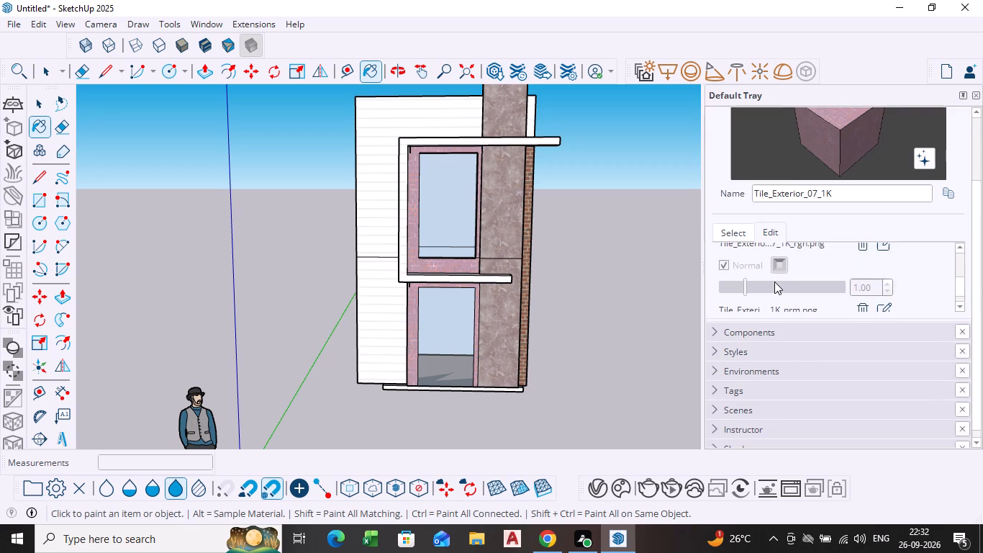
{"action": "scroll", "coordinate": [772, 281], "scroll_direction": "up", "scroll_amount": 5}
{"action": "scroll", "coordinate": [879, 258], "scroll_direction": "up", "scroll_amount": 2}
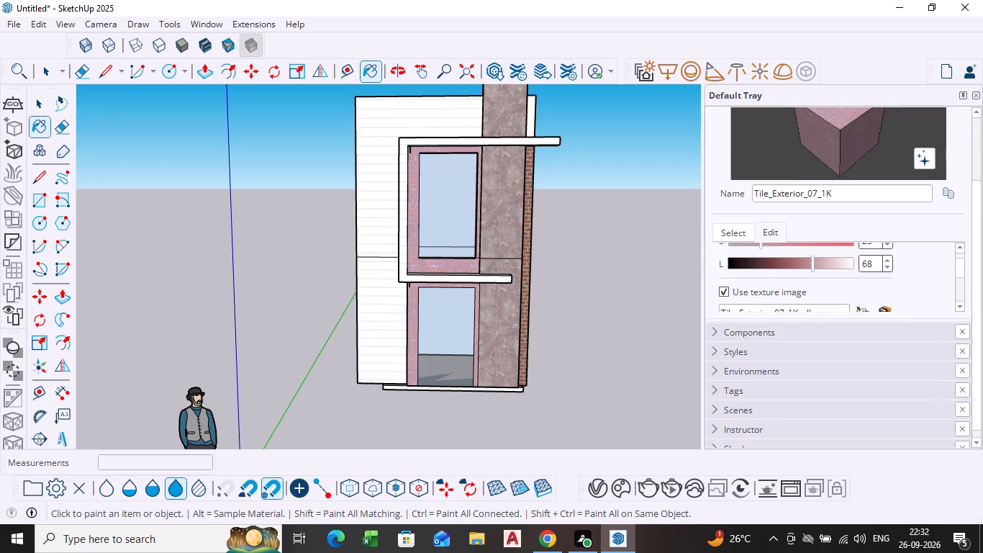
{"action": "scroll", "coordinate": [847, 276], "scroll_direction": "up", "scroll_amount": 3}
{"action": "scroll", "coordinate": [851, 261], "scroll_direction": "down", "scroll_amount": 2}
{"action": "scroll", "coordinate": [821, 264], "scroll_direction": "up", "scroll_amount": 2}
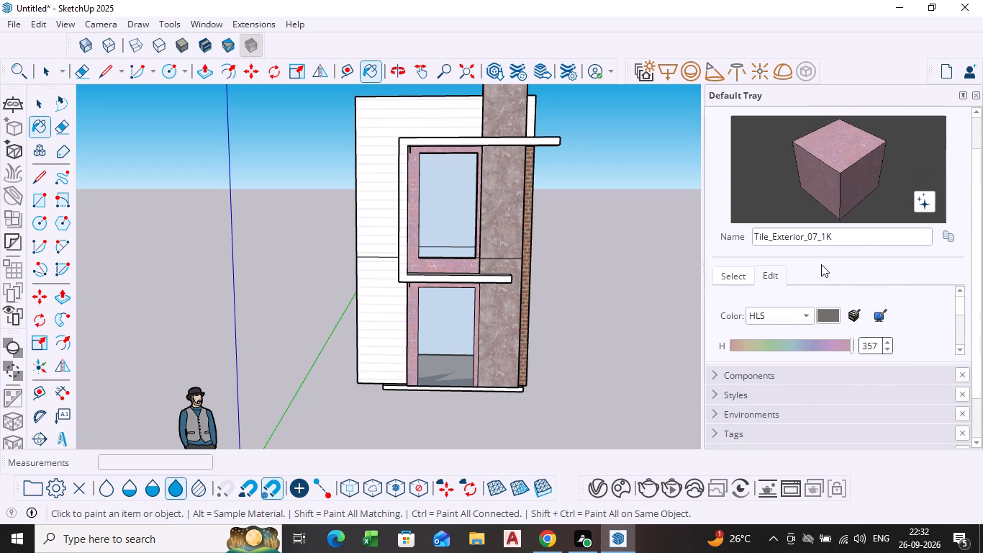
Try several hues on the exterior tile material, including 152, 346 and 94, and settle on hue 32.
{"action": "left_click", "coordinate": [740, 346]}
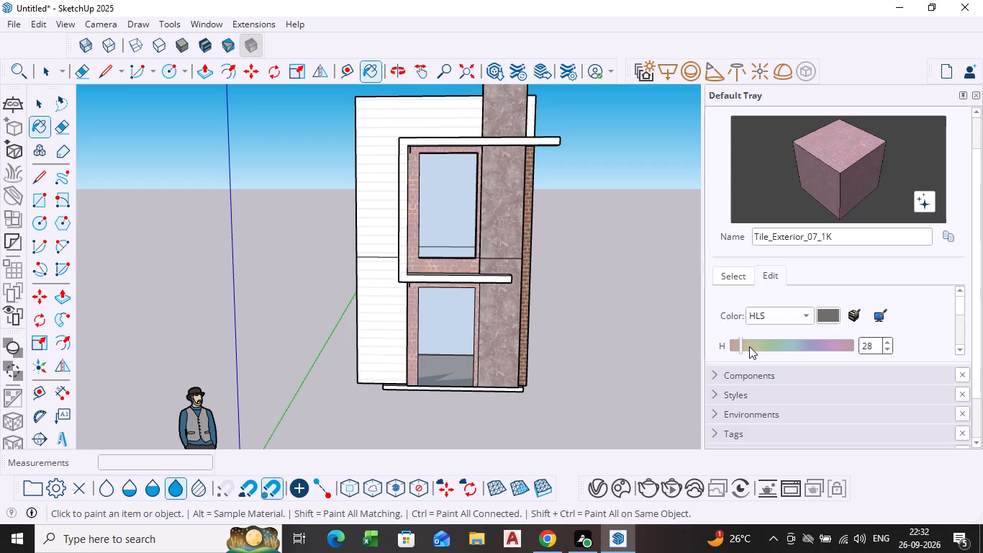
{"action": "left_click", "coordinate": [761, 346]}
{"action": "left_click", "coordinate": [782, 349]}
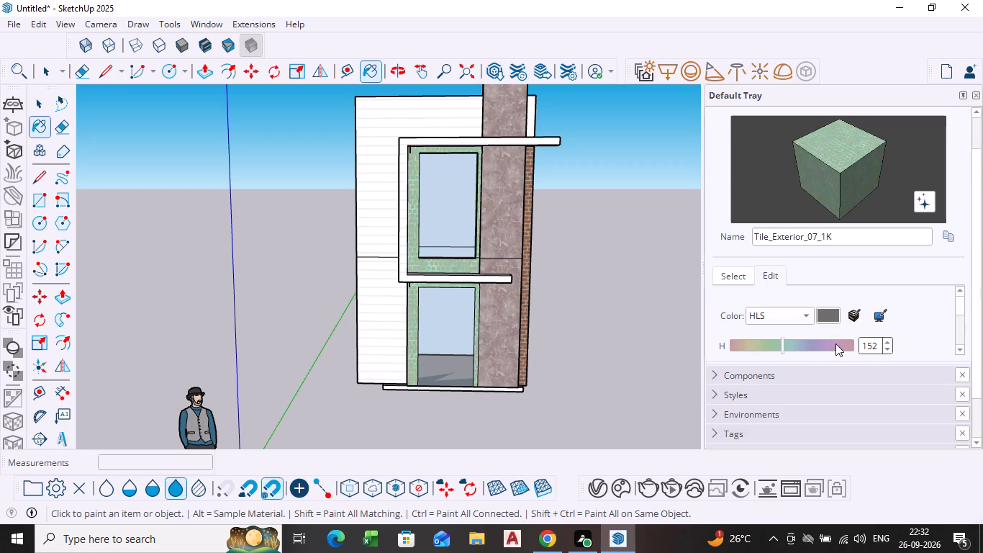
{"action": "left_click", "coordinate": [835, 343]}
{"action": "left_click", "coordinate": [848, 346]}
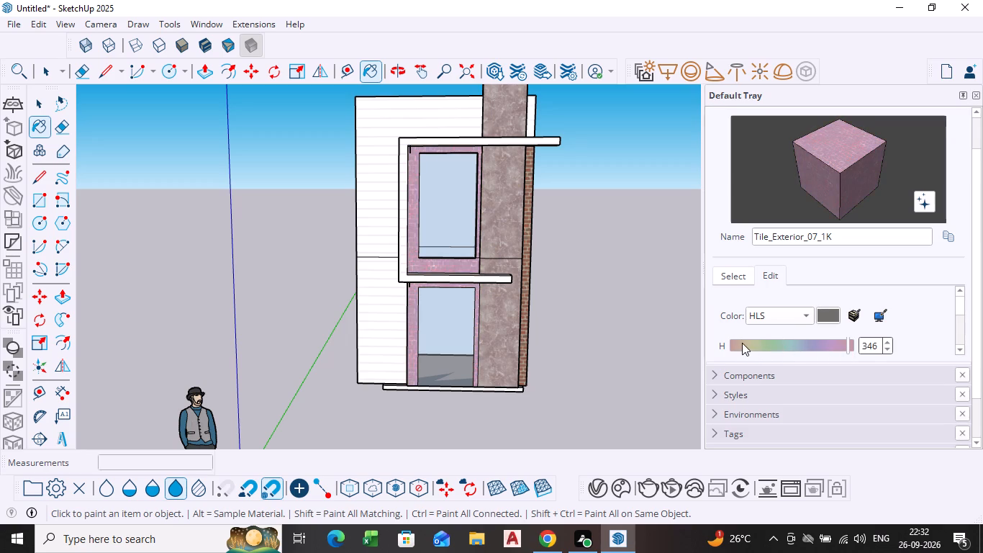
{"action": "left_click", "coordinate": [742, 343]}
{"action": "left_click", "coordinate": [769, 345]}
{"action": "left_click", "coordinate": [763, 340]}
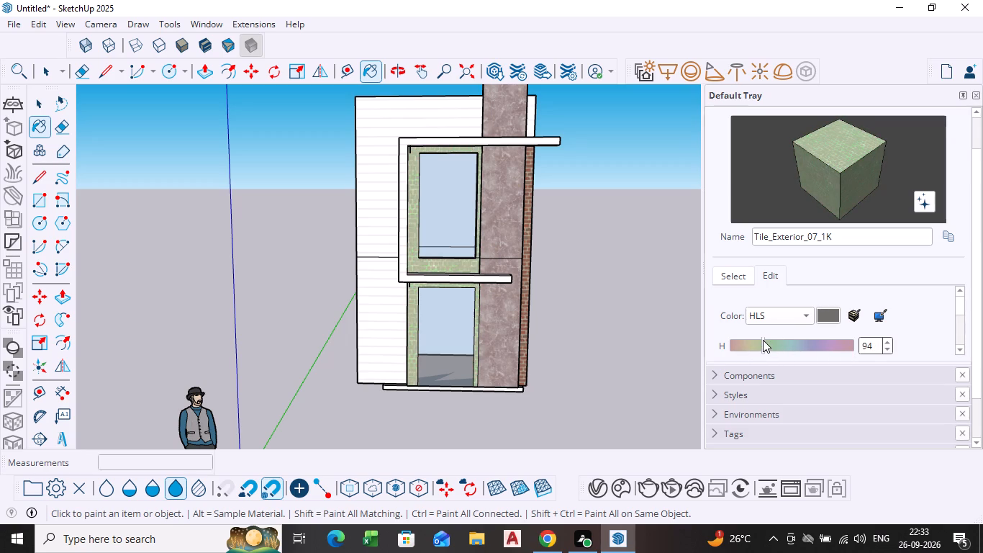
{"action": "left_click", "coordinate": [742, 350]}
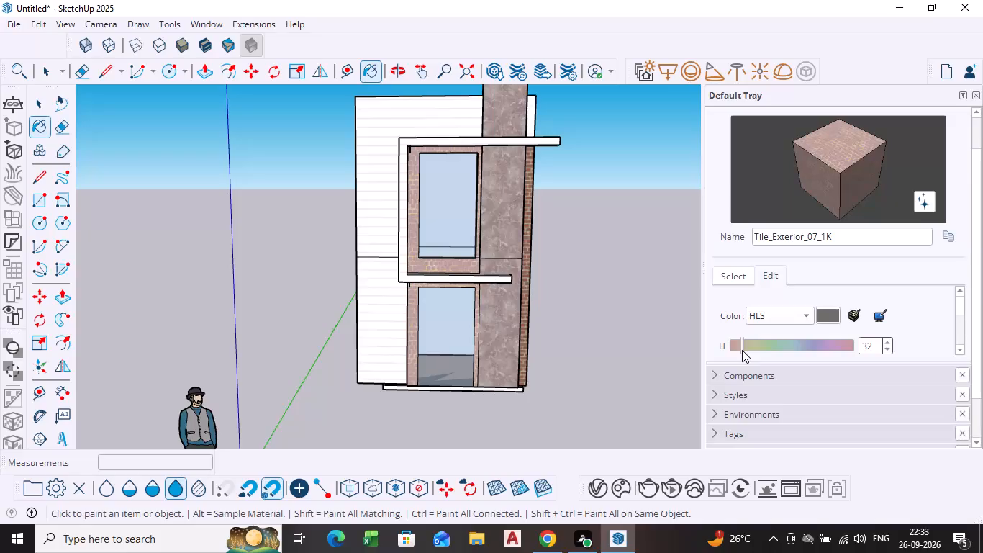
Paint the upper and lower window frames with the blue Tile_Interior_14_1K material from the Tile collection.
{"action": "left_click", "coordinate": [739, 281]}
{"action": "scroll", "coordinate": [805, 351], "scroll_direction": "down", "scroll_amount": 2}
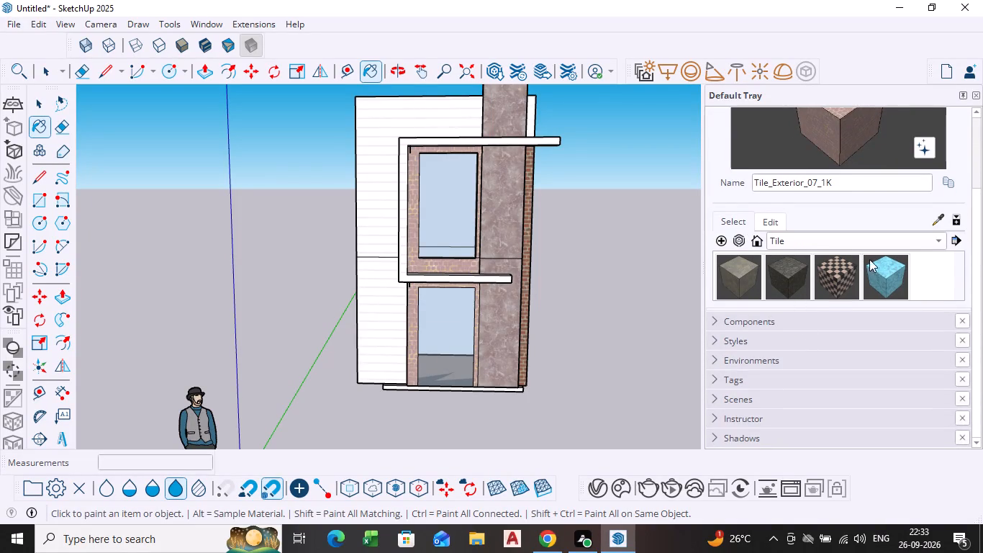
{"action": "left_click", "coordinate": [884, 269]}
{"action": "left_click", "coordinate": [413, 251]}
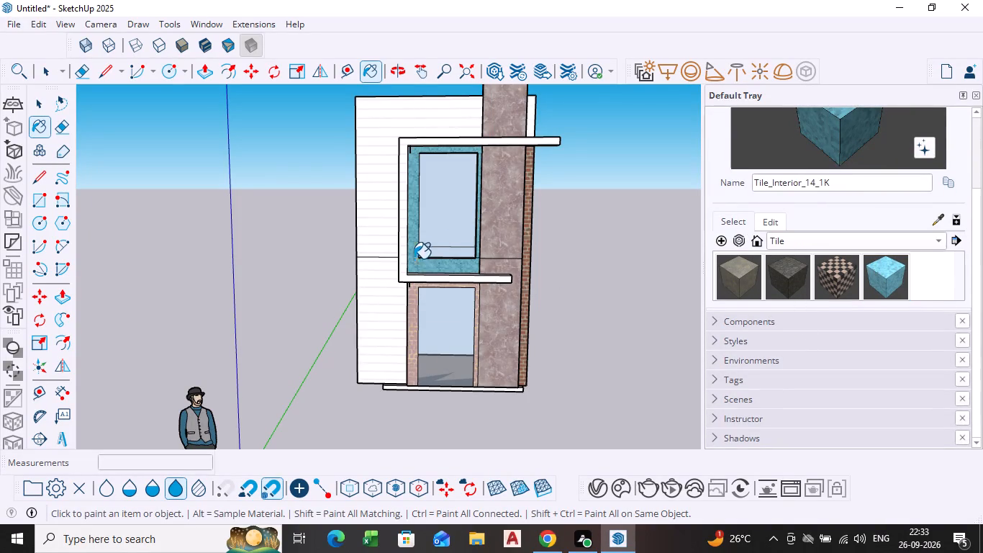
{"action": "left_click", "coordinate": [415, 331]}
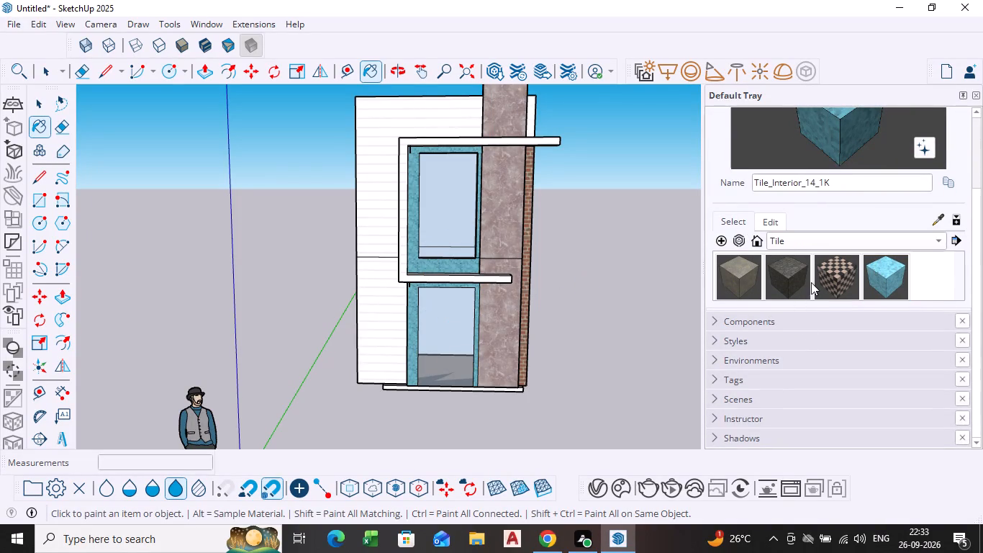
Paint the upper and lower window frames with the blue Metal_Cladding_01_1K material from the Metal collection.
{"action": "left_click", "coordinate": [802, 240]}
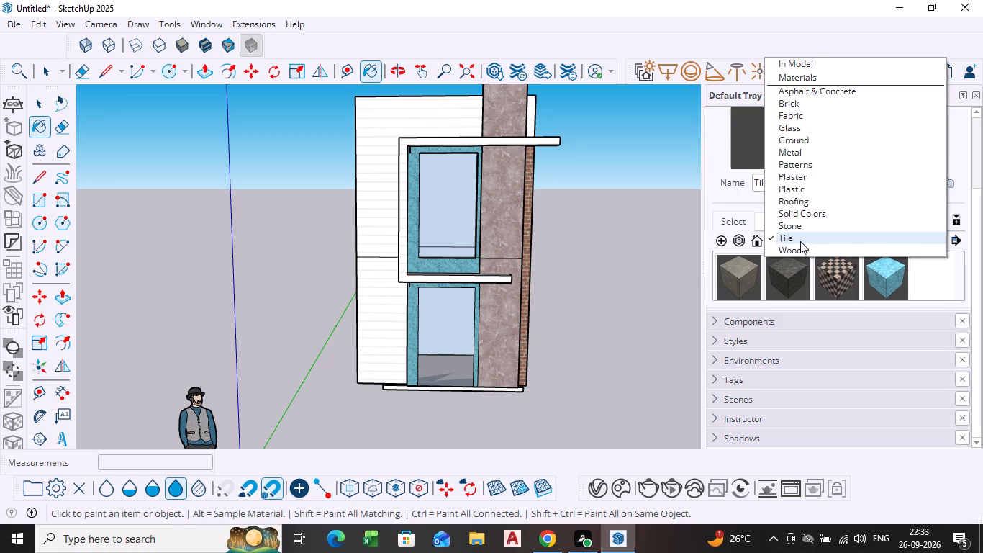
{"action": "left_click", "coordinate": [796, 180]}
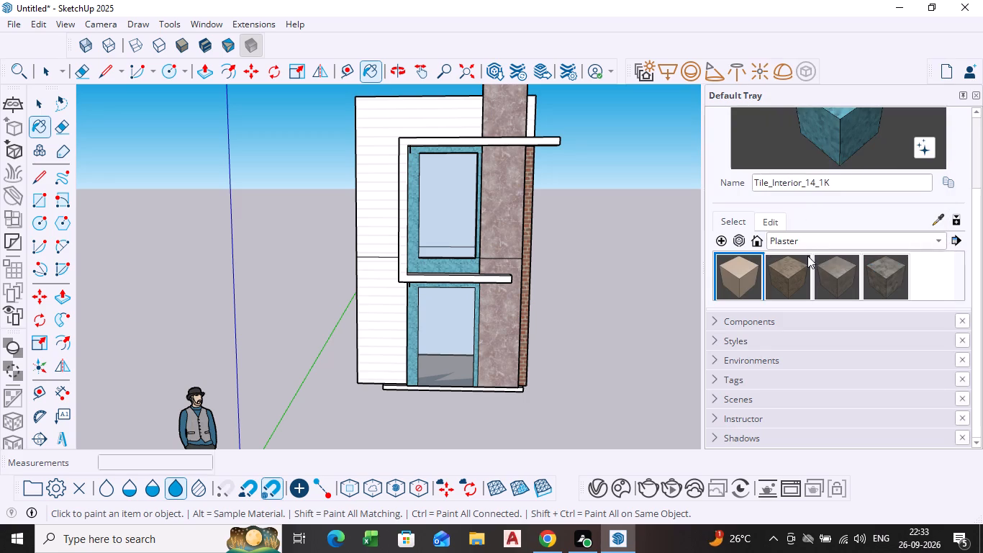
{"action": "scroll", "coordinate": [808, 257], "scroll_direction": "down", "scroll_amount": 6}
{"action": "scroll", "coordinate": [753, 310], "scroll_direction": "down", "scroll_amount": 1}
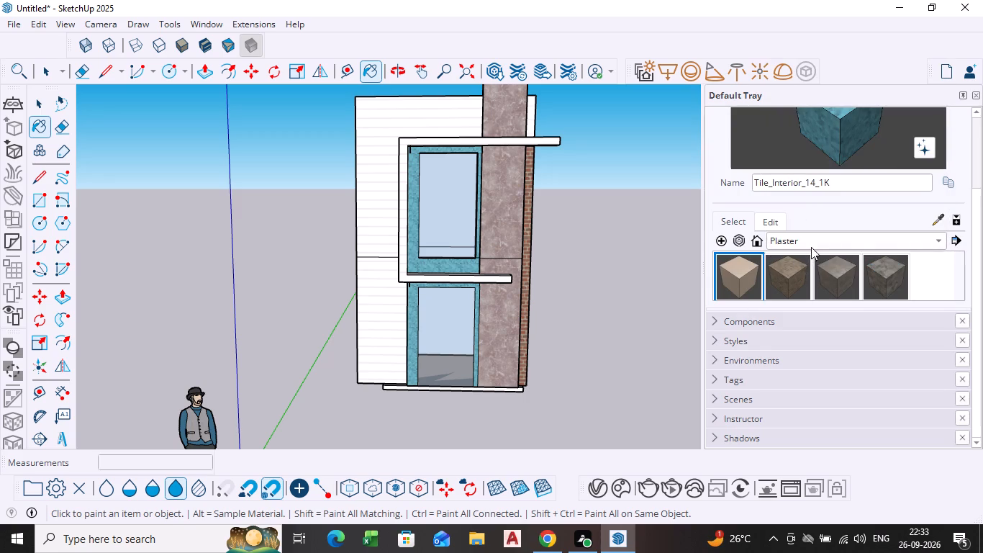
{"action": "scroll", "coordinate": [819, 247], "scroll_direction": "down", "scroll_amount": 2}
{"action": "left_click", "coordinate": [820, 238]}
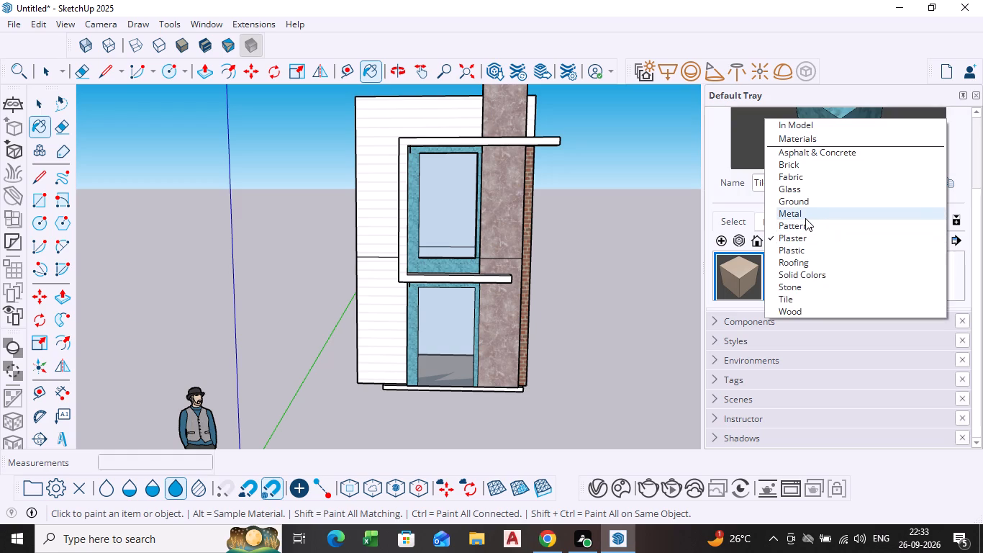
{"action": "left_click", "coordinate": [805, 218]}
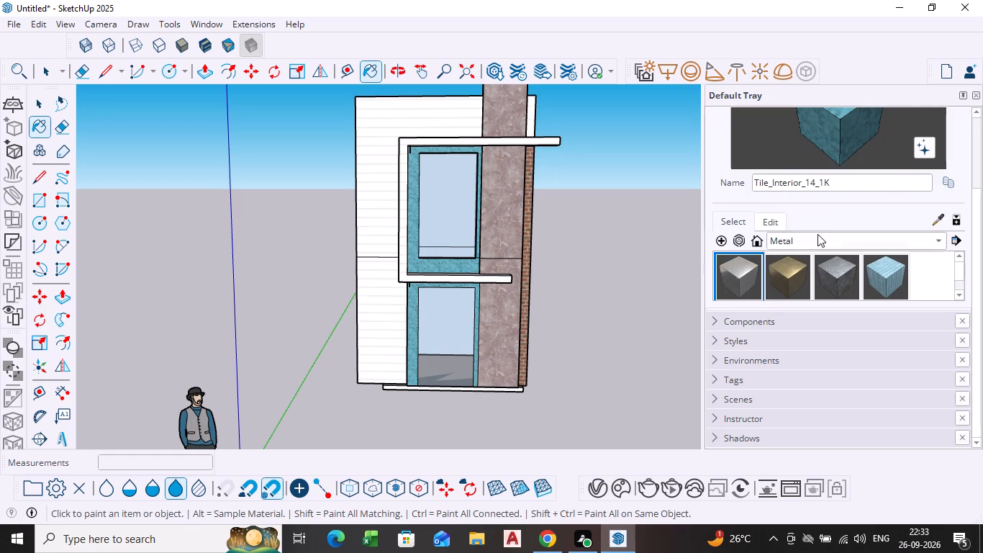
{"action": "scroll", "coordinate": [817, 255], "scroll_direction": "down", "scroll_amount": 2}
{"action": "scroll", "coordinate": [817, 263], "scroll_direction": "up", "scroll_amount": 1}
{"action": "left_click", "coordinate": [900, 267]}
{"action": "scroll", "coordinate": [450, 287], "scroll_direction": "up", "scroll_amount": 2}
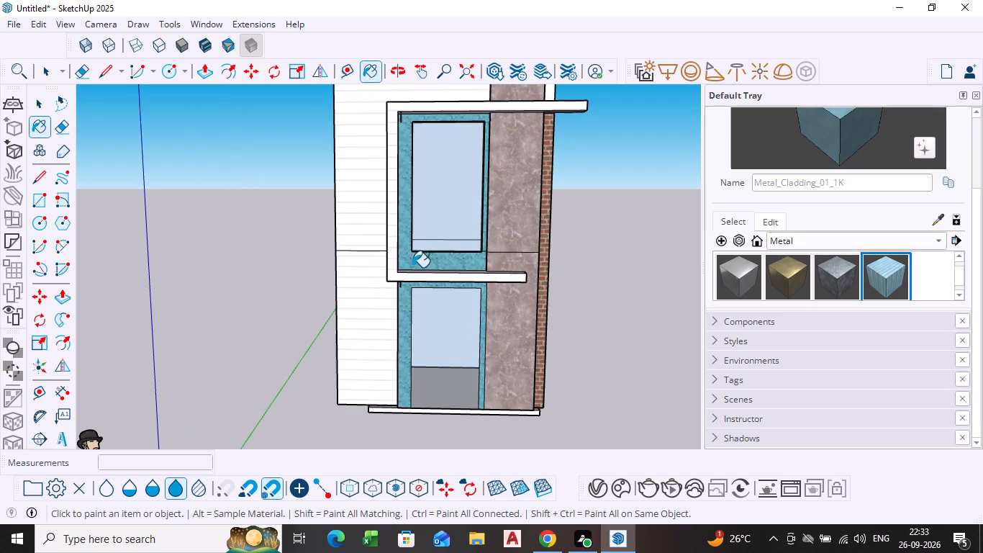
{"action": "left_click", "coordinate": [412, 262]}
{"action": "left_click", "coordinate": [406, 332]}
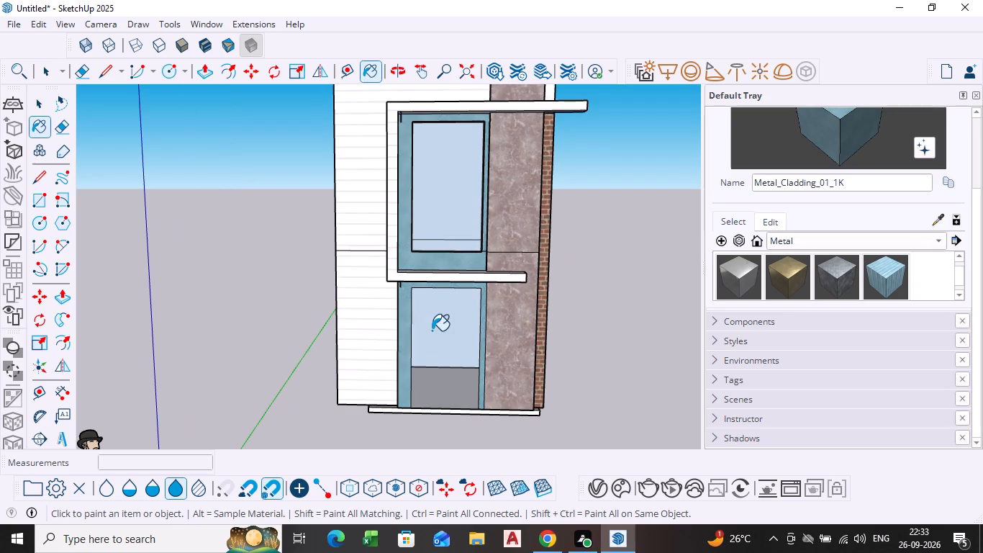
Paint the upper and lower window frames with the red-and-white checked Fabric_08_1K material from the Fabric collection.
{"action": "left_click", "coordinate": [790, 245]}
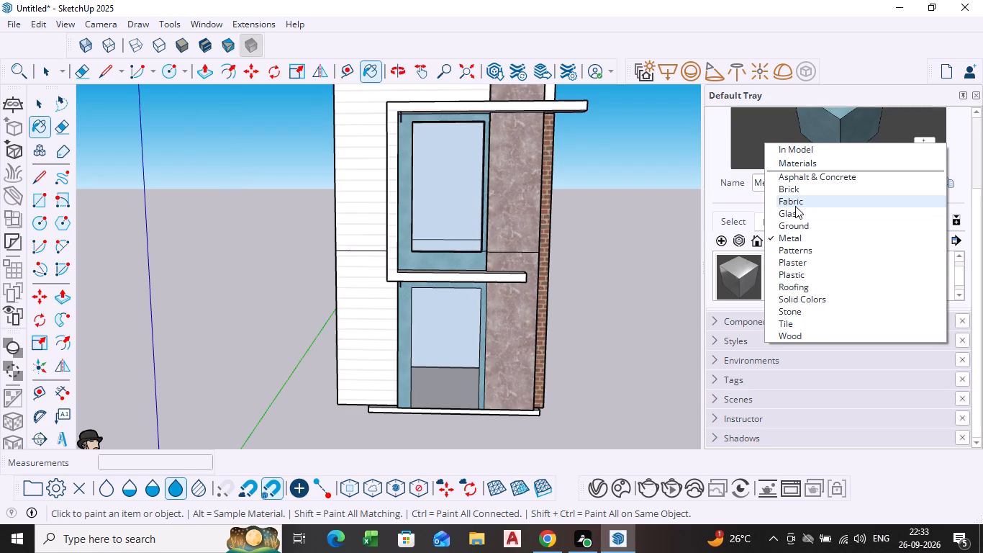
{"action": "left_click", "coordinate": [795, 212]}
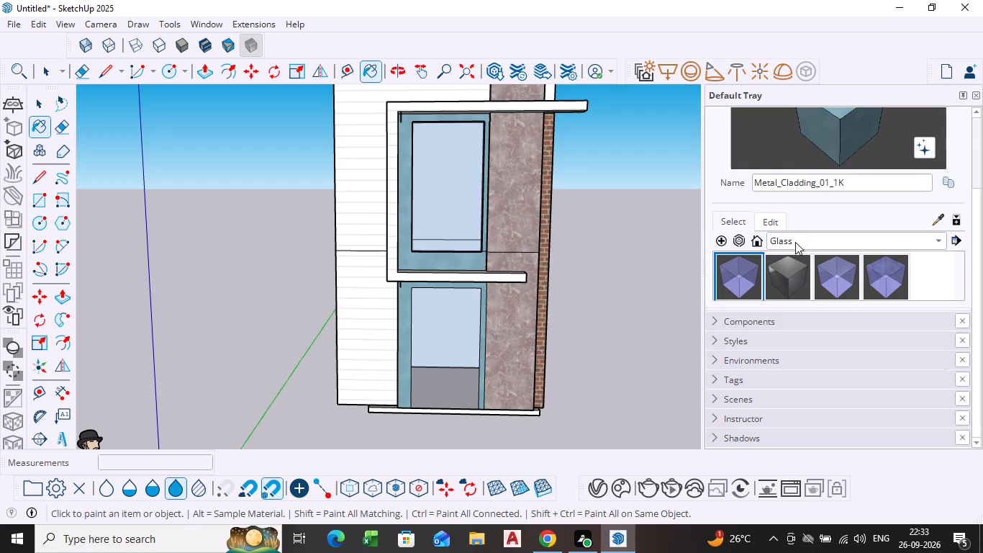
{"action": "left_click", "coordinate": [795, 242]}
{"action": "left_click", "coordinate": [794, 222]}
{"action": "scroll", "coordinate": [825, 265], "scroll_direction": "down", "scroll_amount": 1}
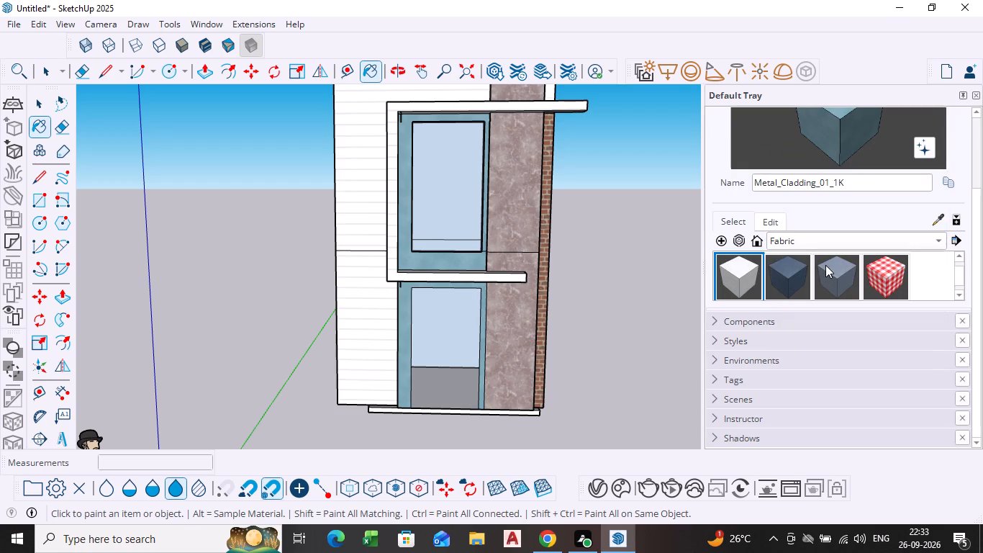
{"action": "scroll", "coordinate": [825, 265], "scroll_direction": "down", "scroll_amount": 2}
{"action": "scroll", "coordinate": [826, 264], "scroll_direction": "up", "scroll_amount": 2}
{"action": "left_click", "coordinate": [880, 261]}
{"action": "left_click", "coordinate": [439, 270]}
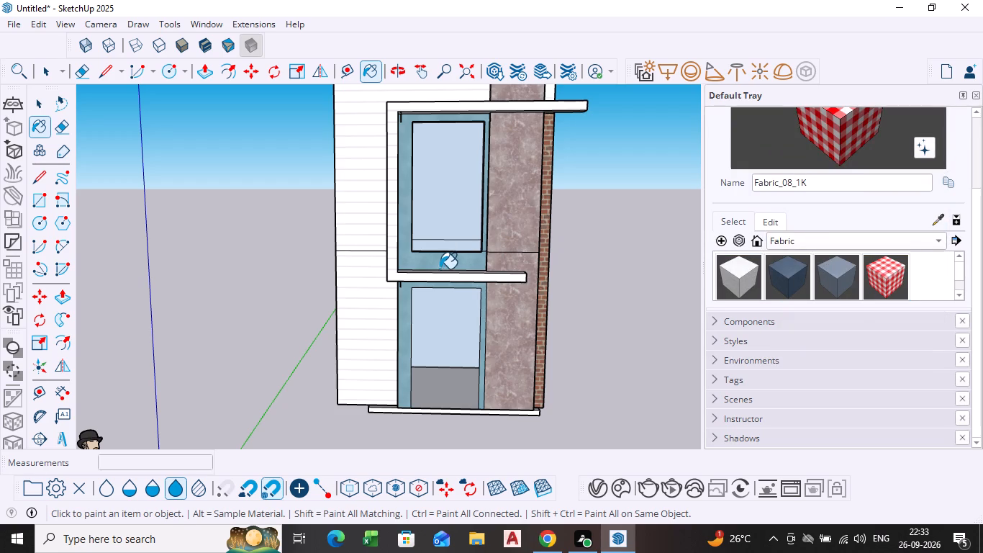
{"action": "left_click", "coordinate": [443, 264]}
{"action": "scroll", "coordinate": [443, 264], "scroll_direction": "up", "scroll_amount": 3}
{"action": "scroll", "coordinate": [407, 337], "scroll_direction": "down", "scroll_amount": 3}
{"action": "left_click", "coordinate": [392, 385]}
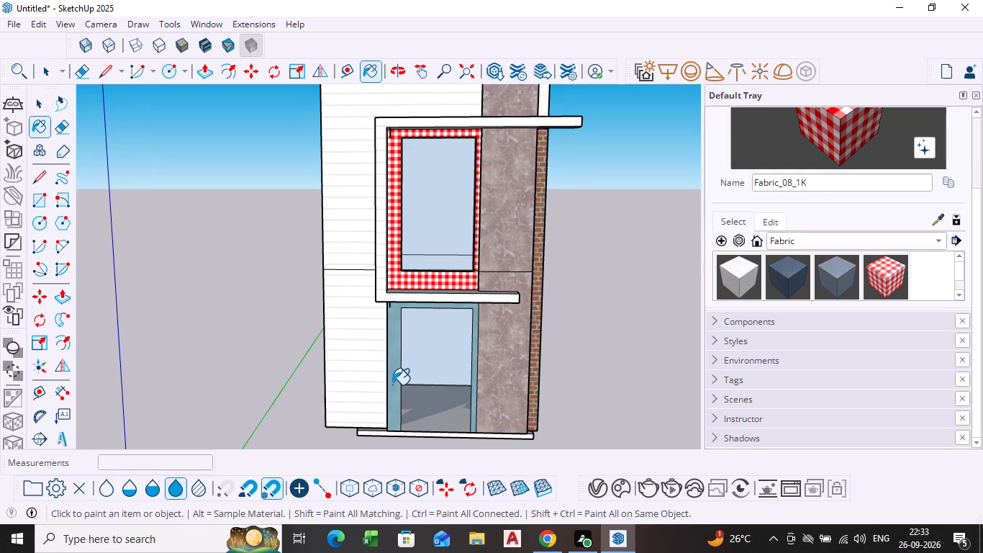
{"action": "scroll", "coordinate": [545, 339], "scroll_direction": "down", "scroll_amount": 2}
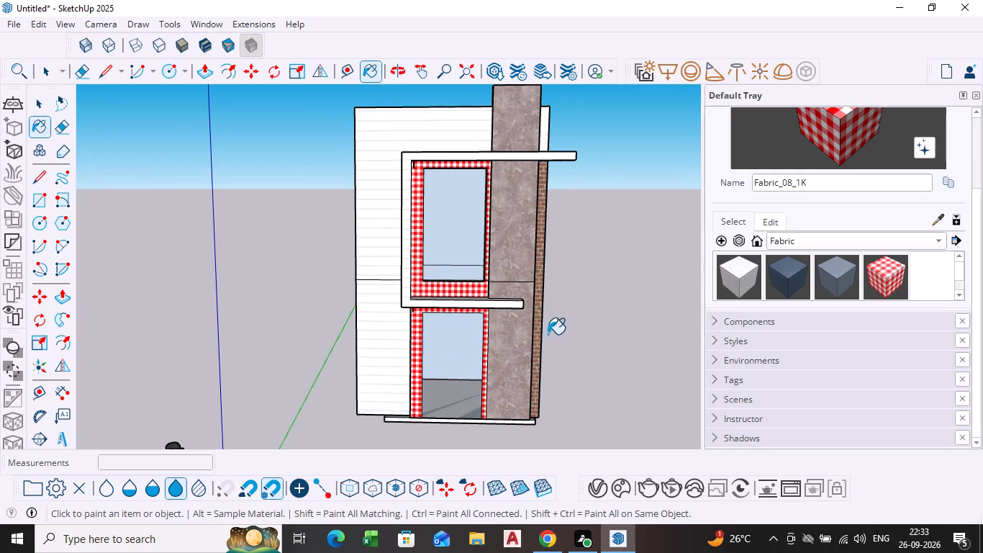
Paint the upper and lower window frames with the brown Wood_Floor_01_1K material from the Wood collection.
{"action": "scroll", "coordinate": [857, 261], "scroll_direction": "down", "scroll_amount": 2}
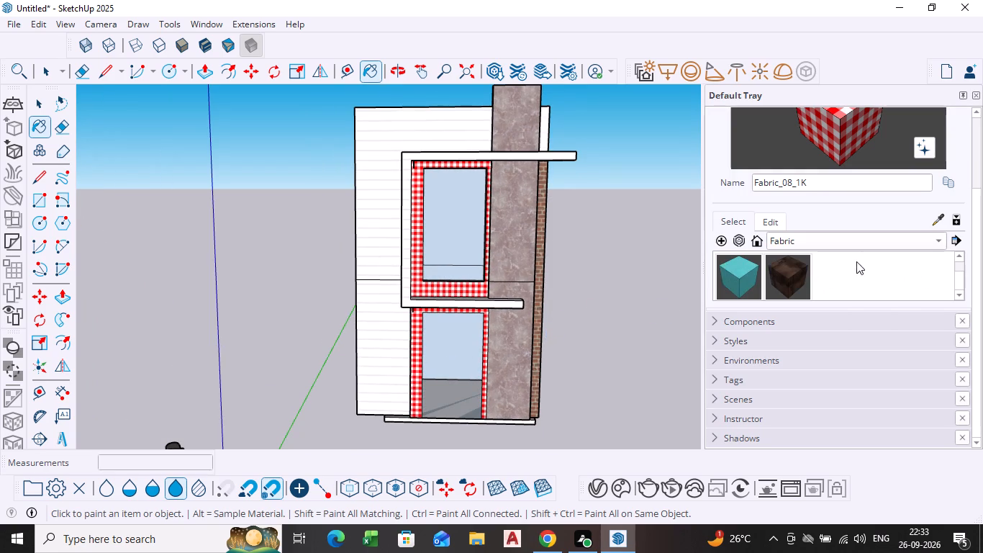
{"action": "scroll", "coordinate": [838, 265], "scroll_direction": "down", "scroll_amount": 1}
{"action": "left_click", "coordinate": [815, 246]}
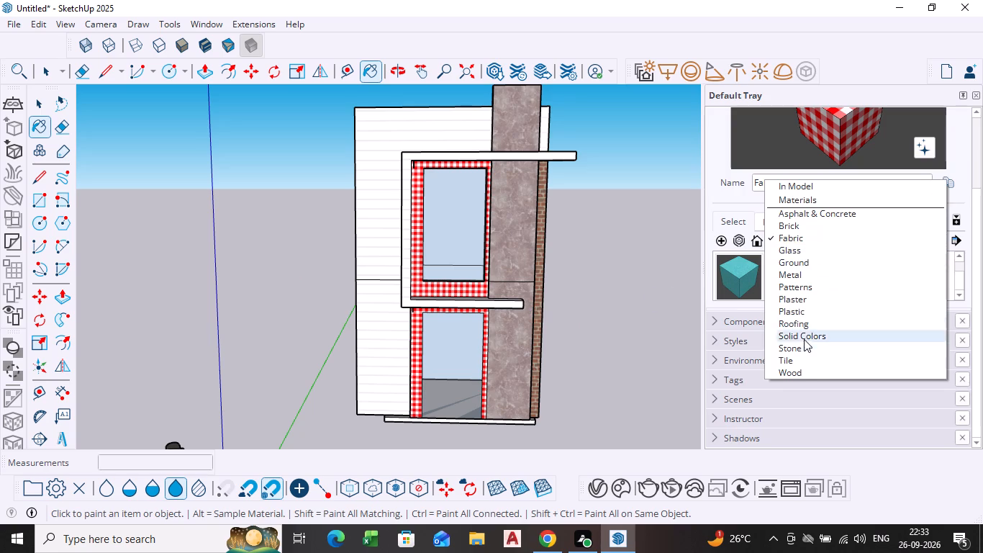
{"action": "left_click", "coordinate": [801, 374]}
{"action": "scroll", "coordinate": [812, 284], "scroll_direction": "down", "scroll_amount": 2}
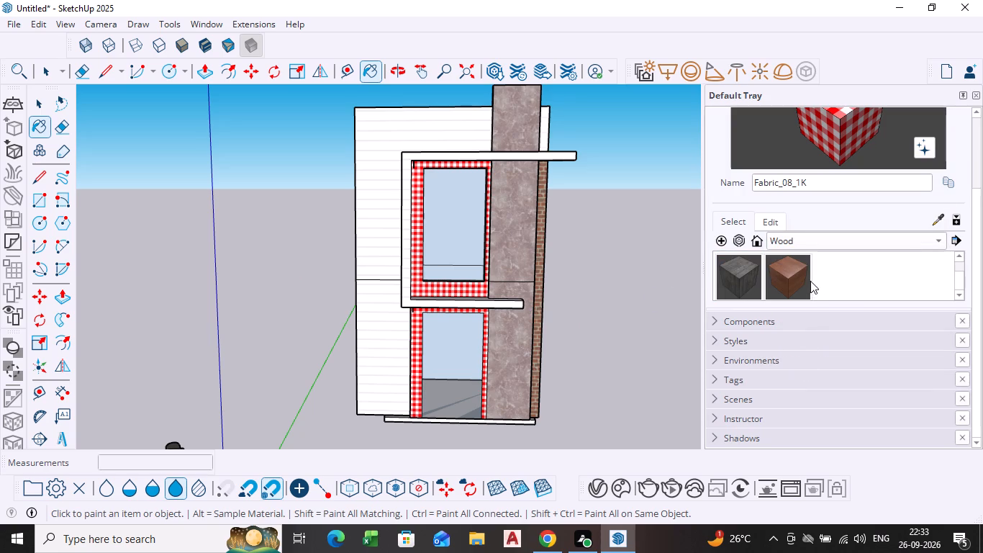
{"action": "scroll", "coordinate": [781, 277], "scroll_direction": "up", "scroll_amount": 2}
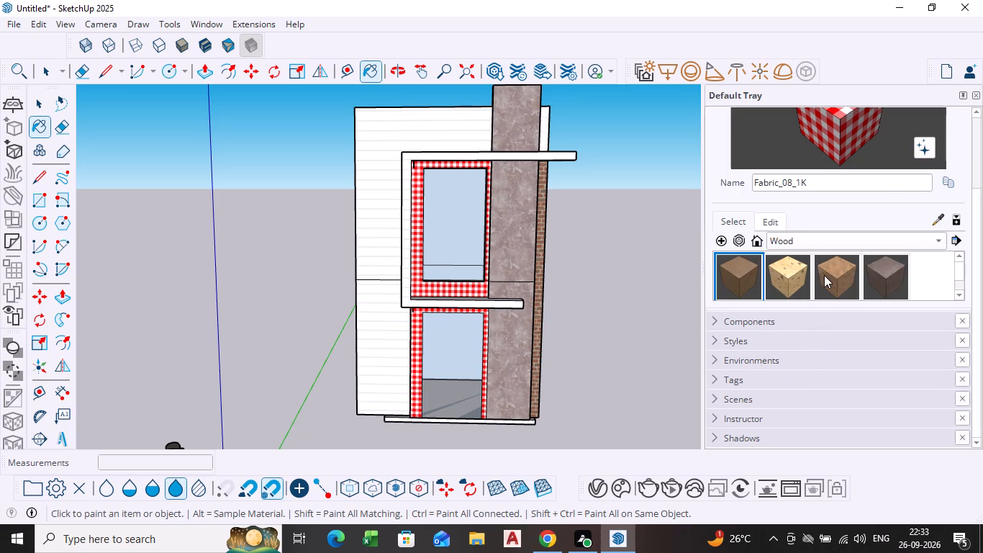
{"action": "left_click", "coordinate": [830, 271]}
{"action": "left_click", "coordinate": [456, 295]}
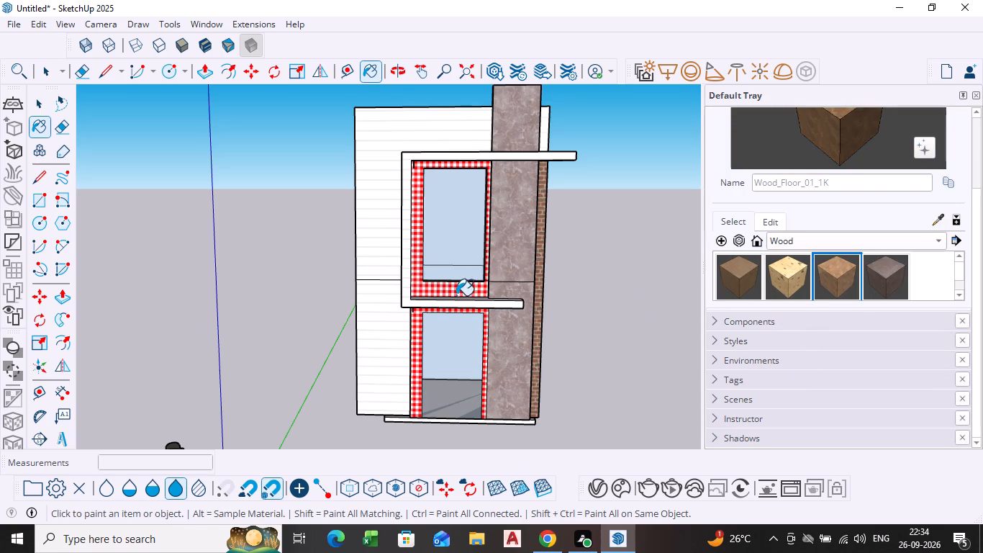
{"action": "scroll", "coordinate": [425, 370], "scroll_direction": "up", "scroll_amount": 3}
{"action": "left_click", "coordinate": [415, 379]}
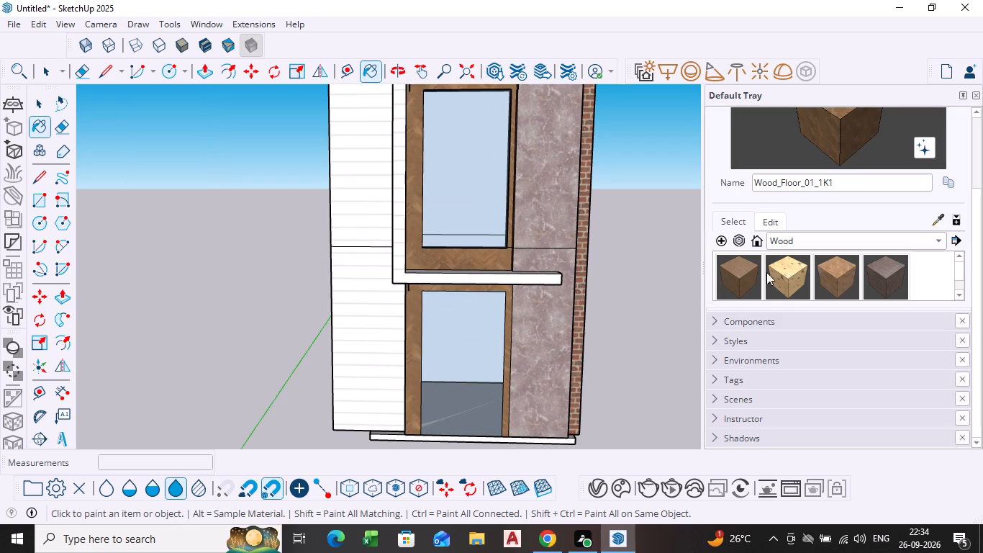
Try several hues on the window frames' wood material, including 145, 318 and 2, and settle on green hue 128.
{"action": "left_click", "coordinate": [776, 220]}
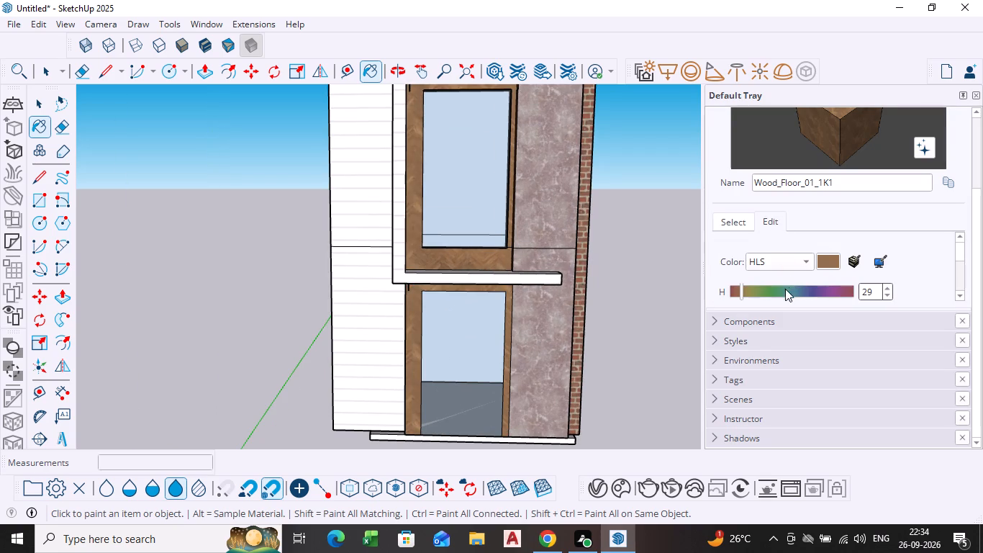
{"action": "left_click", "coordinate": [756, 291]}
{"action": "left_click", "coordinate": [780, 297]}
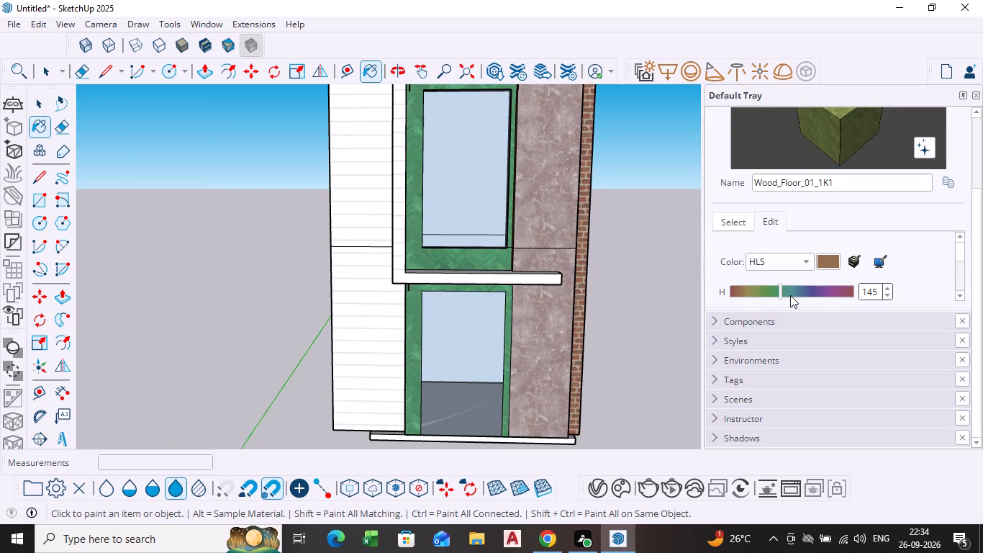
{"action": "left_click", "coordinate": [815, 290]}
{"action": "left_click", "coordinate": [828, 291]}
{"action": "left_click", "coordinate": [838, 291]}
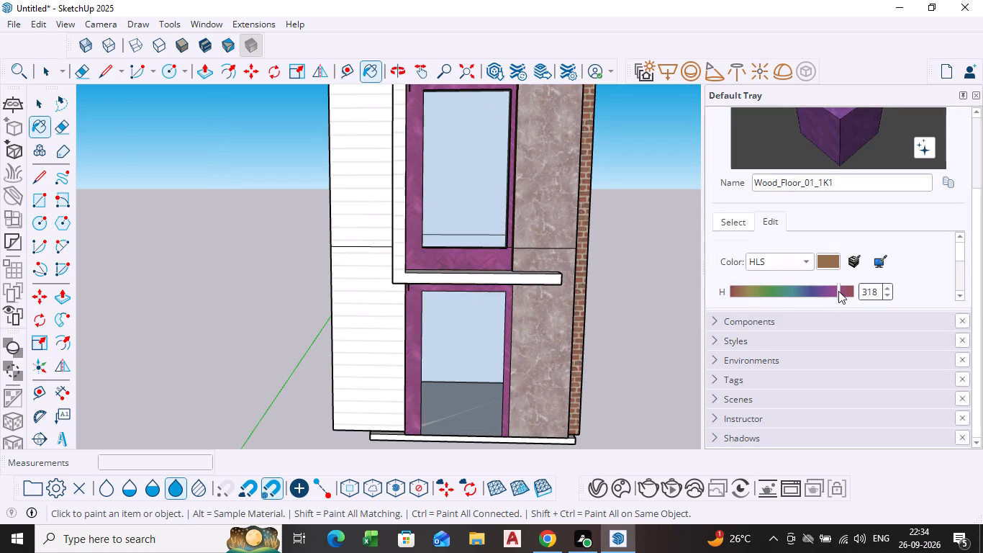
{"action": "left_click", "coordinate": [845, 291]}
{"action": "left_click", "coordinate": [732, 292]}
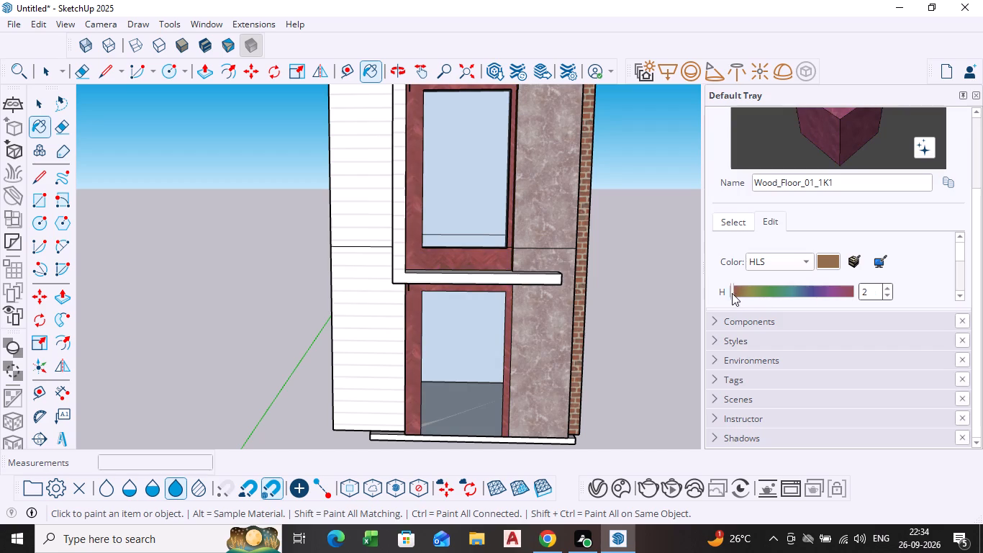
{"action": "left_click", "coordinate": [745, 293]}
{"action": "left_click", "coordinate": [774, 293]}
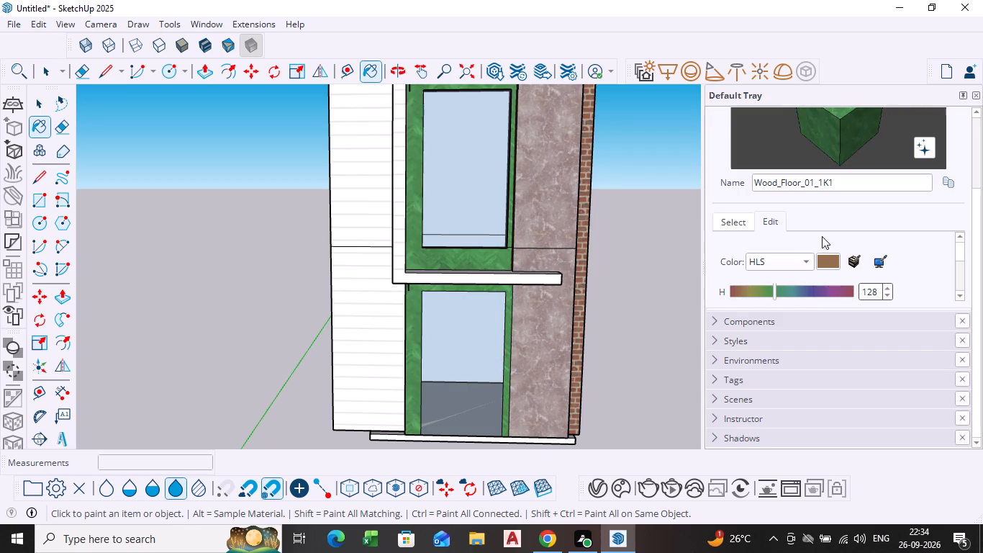
Paint the lower and upper window frames with the red A06_Ruby_Spark material from the Solid Colors collection.
{"action": "left_click", "coordinate": [733, 225]}
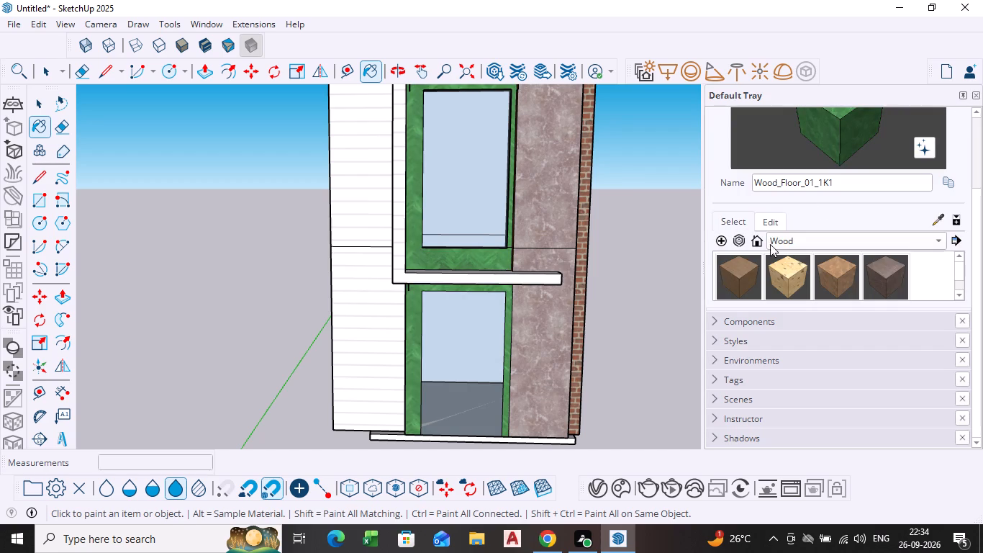
{"action": "left_click", "coordinate": [813, 242]}
{"action": "left_click", "coordinate": [810, 203]}
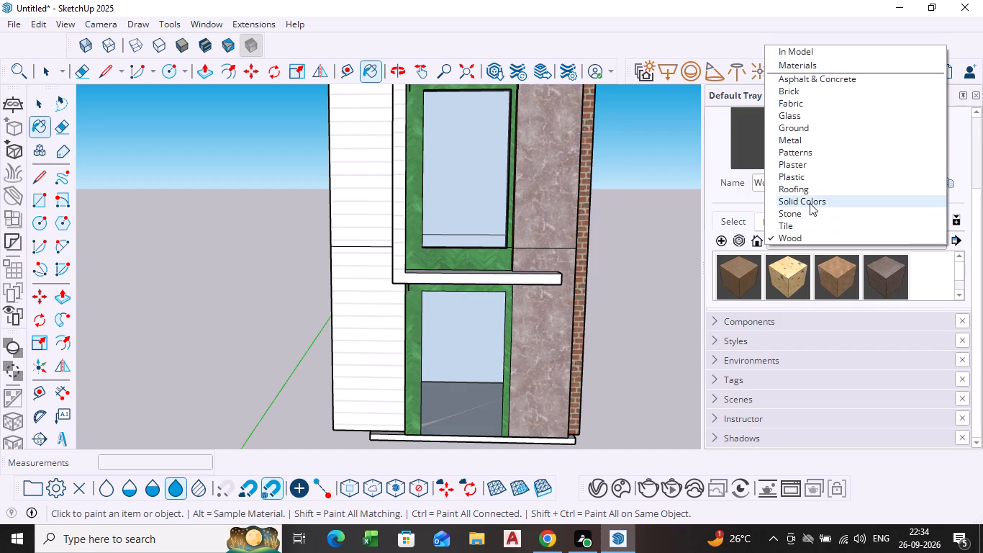
{"action": "scroll", "coordinate": [828, 271], "scroll_direction": "down", "scroll_amount": 1}
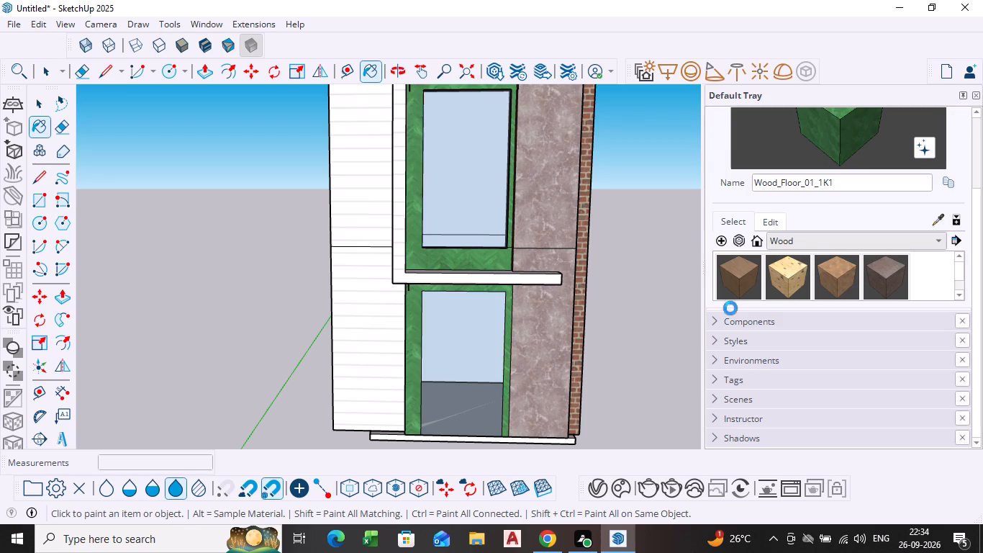
{"action": "scroll", "coordinate": [824, 276], "scroll_direction": "down", "scroll_amount": 2}
{"action": "scroll", "coordinate": [824, 276], "scroll_direction": "up", "scroll_amount": 1}
{"action": "left_click", "coordinate": [793, 276]}
{"action": "left_click", "coordinate": [412, 343]}
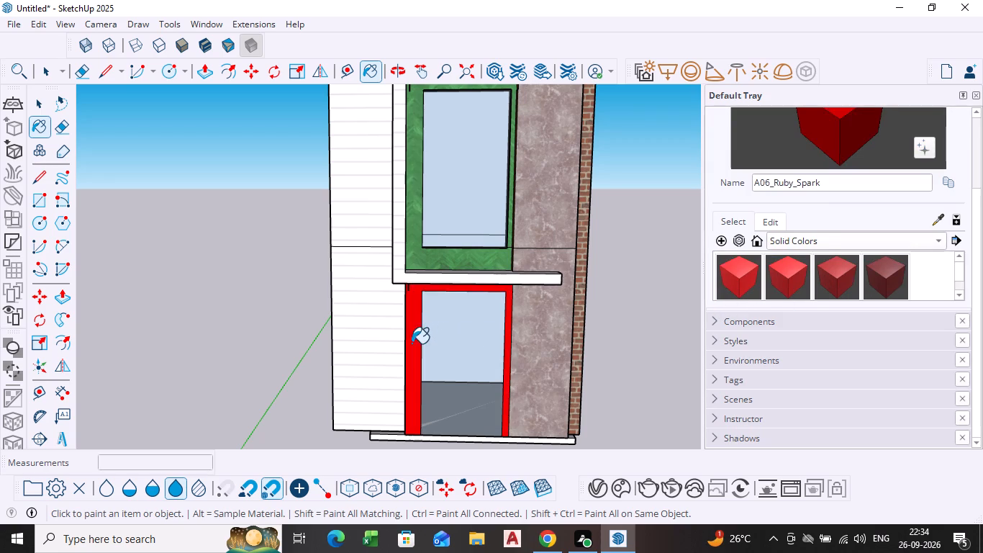
{"action": "left_click", "coordinate": [419, 261]}
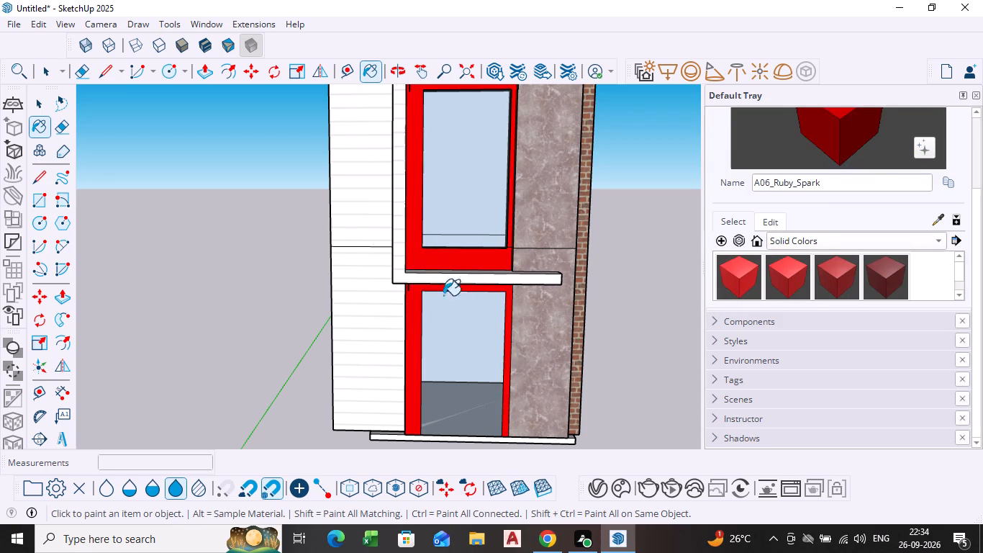
Browse the Solid Colors collection for an alternative colour for the window frames.
{"action": "scroll", "coordinate": [466, 320], "scroll_direction": "down", "scroll_amount": 8}
{"action": "scroll", "coordinate": [806, 279], "scroll_direction": "down", "scroll_amount": 2}
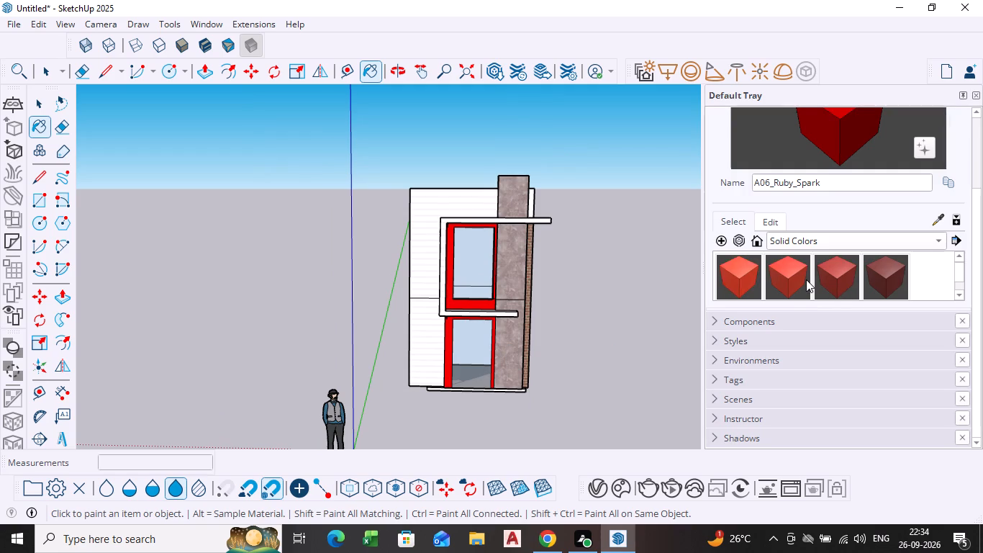
{"action": "scroll", "coordinate": [806, 279], "scroll_direction": "down", "scroll_amount": 6}
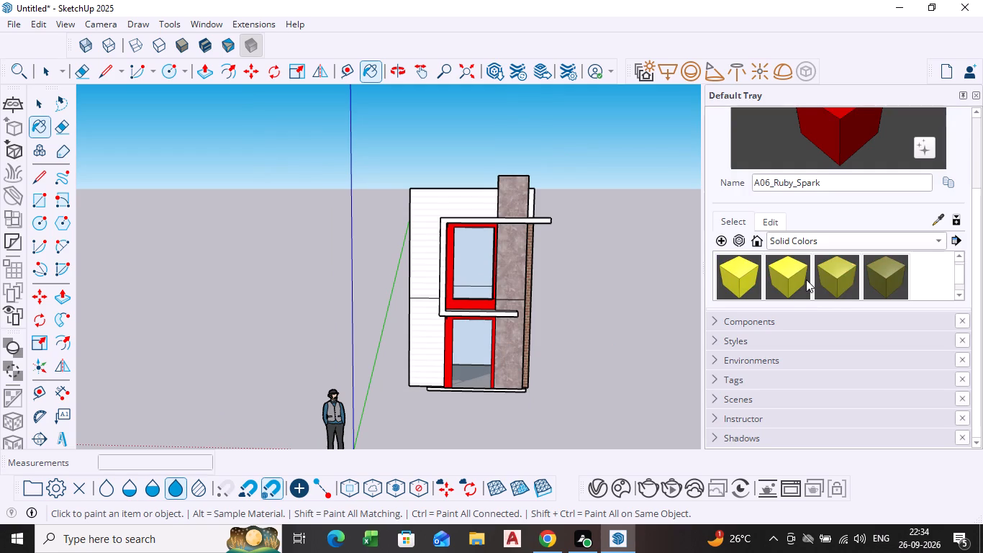
{"action": "scroll", "coordinate": [806, 279], "scroll_direction": "down", "scroll_amount": 5}
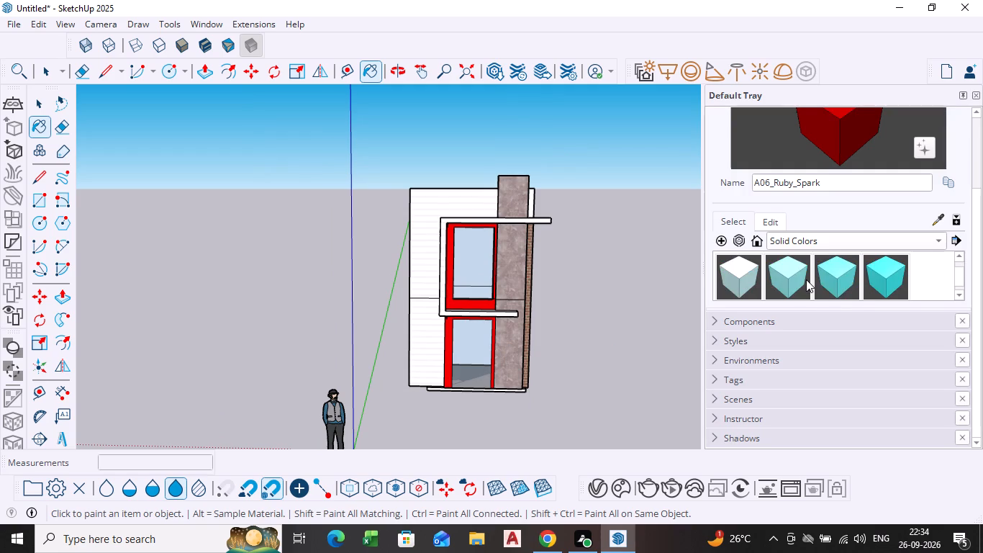
{"action": "scroll", "coordinate": [806, 279], "scroll_direction": "down", "scroll_amount": 8}
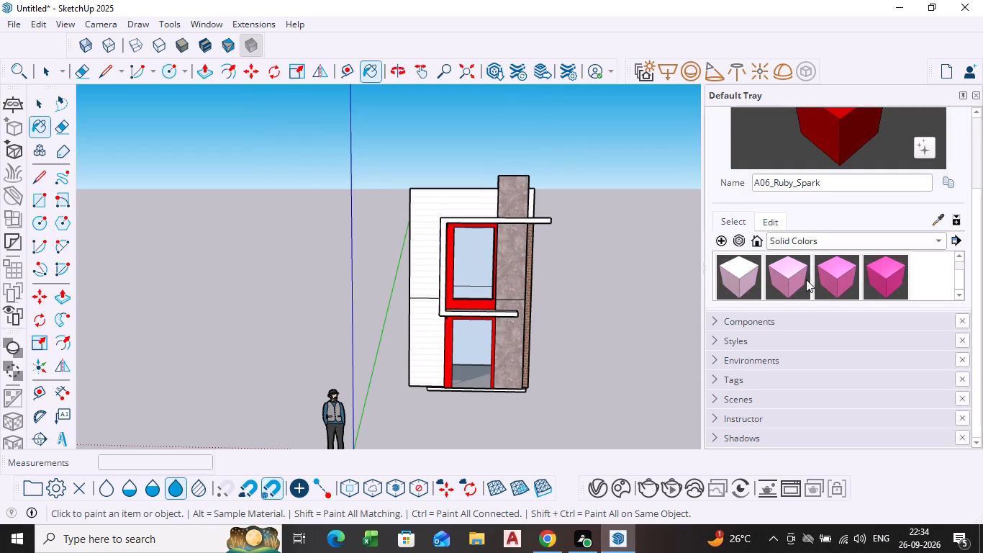
{"action": "scroll", "coordinate": [806, 279], "scroll_direction": "down", "scroll_amount": 2}
{"action": "scroll", "coordinate": [806, 279], "scroll_direction": "up", "scroll_amount": 1}
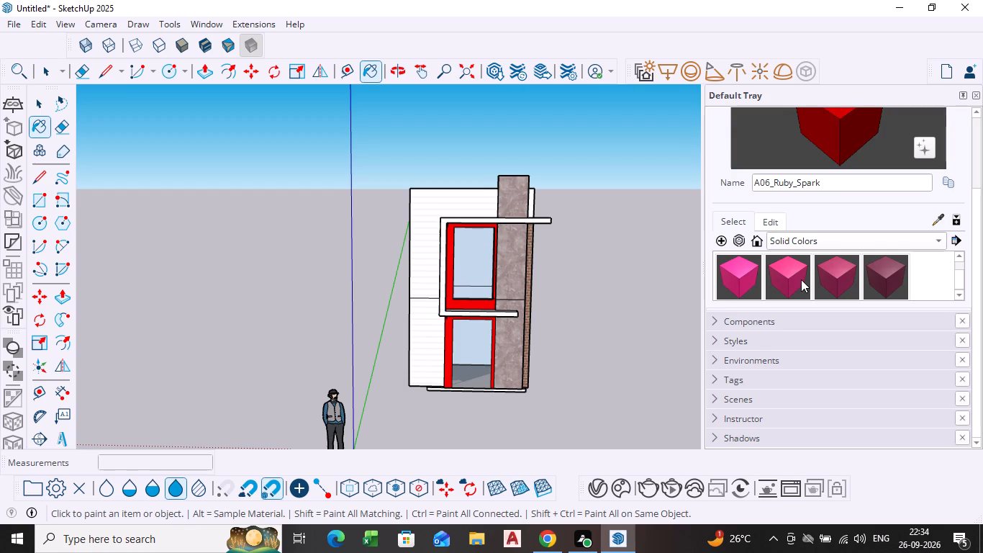
{"action": "scroll", "coordinate": [799, 280], "scroll_direction": "down", "scroll_amount": 3}
{"action": "scroll", "coordinate": [799, 280], "scroll_direction": "up", "scroll_amount": 4}
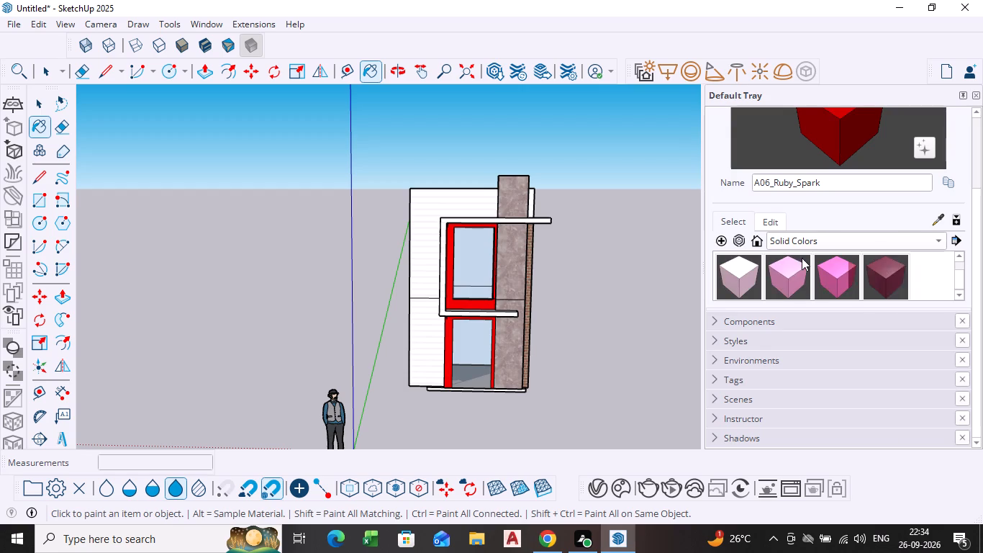
{"action": "scroll", "coordinate": [793, 266], "scroll_direction": "up", "scroll_amount": 8}
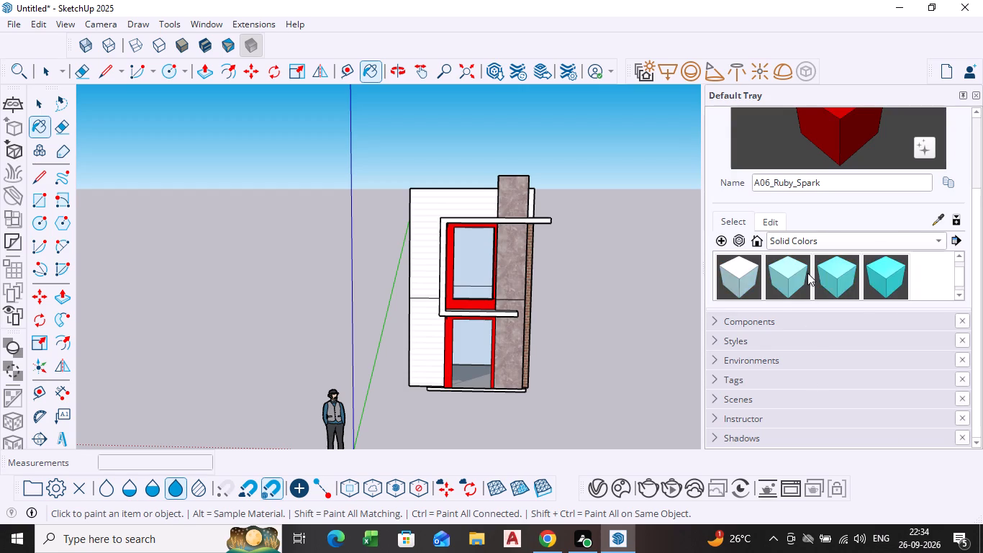
{"action": "scroll", "coordinate": [807, 273], "scroll_direction": "up", "scroll_amount": 12}
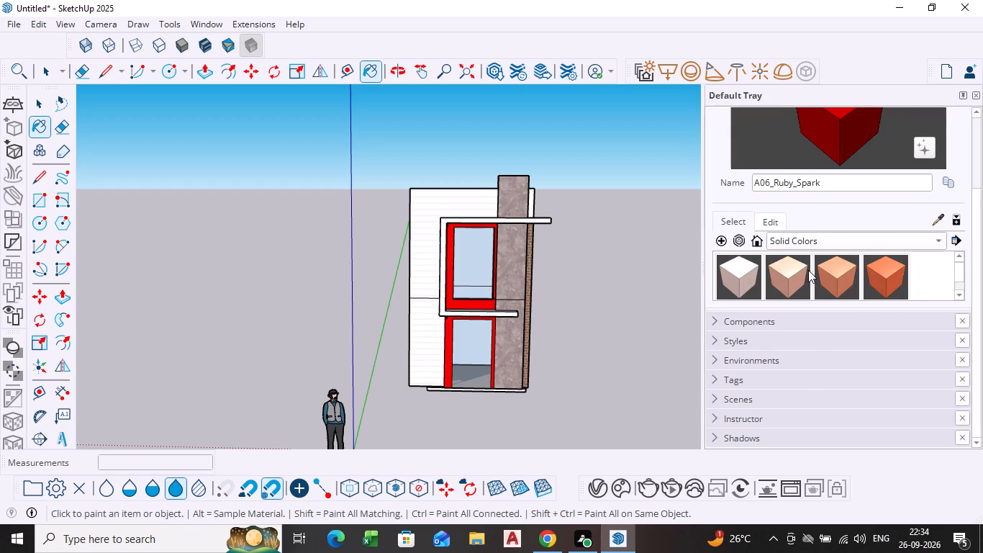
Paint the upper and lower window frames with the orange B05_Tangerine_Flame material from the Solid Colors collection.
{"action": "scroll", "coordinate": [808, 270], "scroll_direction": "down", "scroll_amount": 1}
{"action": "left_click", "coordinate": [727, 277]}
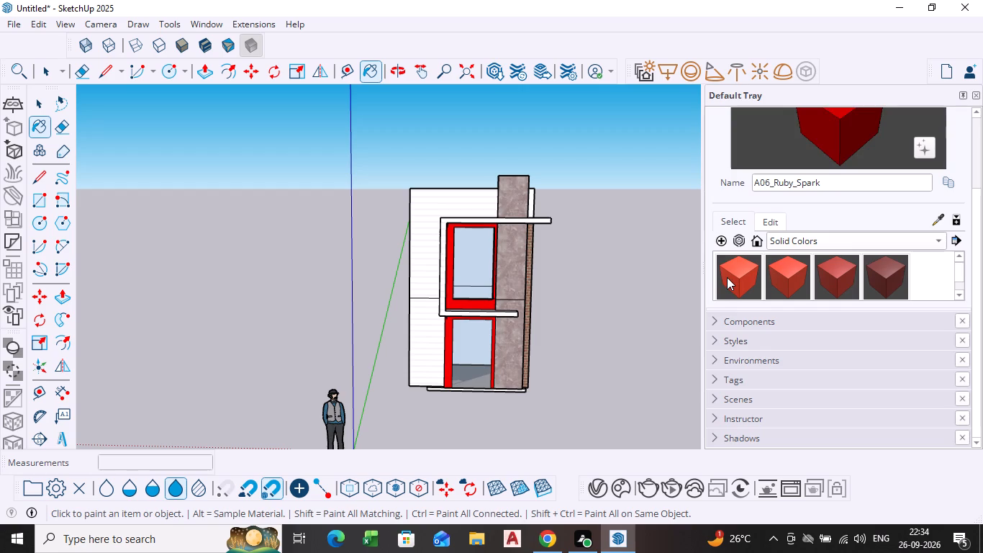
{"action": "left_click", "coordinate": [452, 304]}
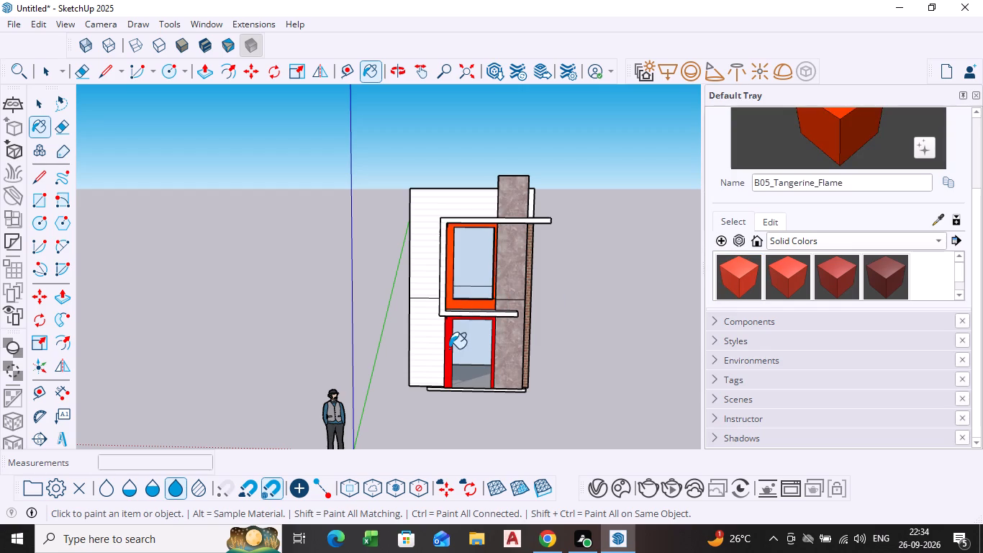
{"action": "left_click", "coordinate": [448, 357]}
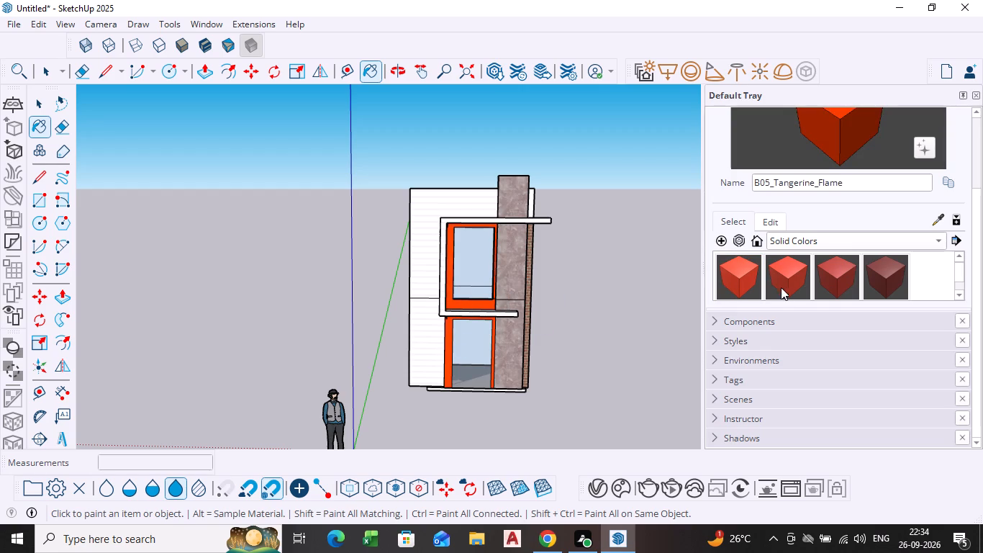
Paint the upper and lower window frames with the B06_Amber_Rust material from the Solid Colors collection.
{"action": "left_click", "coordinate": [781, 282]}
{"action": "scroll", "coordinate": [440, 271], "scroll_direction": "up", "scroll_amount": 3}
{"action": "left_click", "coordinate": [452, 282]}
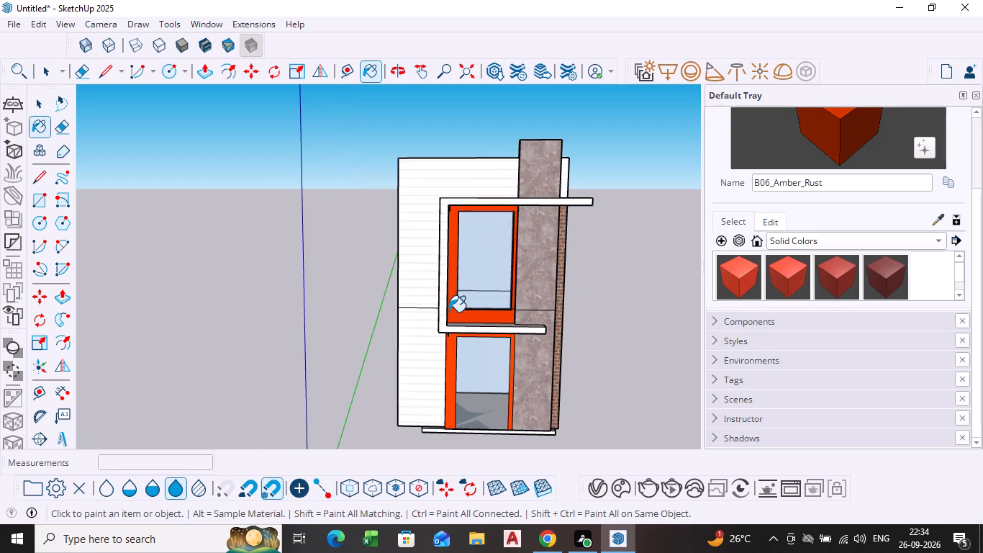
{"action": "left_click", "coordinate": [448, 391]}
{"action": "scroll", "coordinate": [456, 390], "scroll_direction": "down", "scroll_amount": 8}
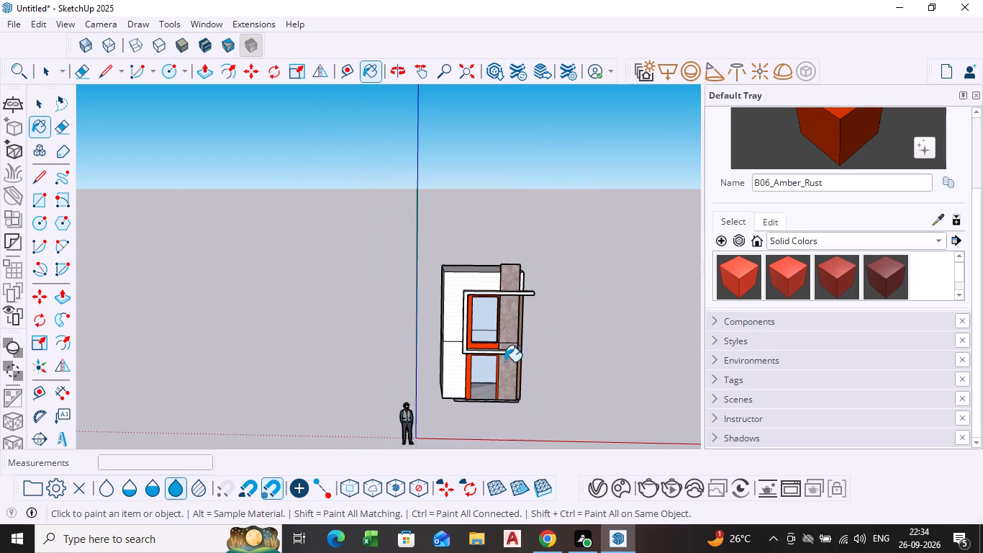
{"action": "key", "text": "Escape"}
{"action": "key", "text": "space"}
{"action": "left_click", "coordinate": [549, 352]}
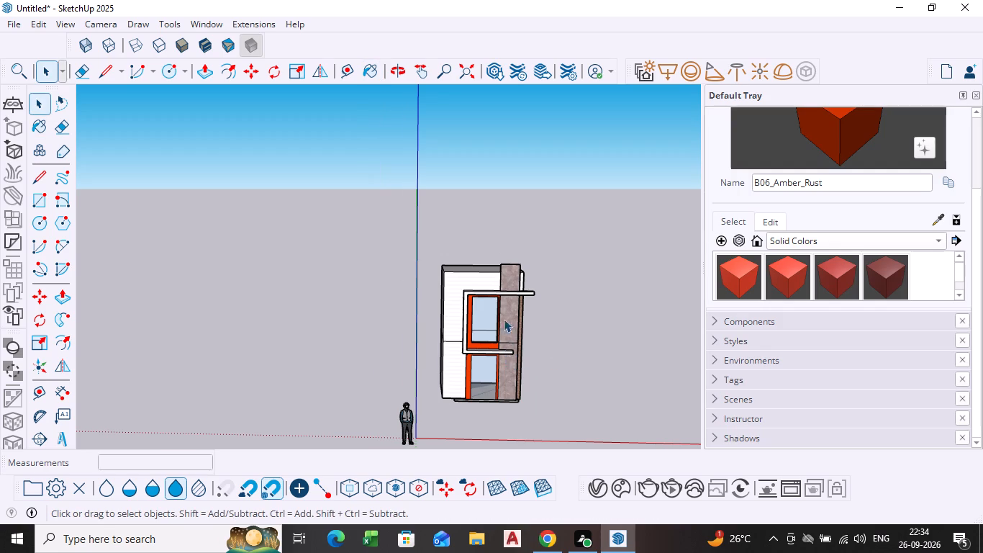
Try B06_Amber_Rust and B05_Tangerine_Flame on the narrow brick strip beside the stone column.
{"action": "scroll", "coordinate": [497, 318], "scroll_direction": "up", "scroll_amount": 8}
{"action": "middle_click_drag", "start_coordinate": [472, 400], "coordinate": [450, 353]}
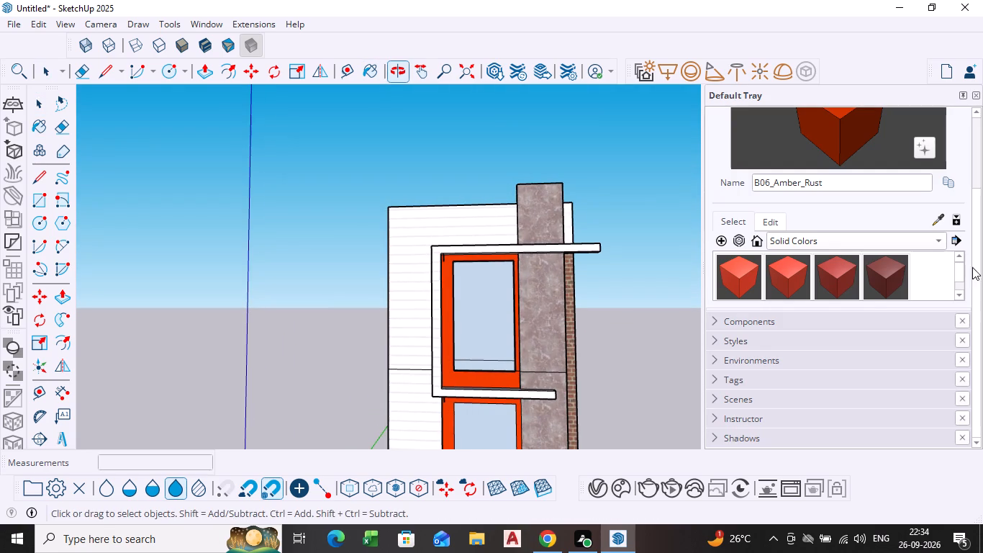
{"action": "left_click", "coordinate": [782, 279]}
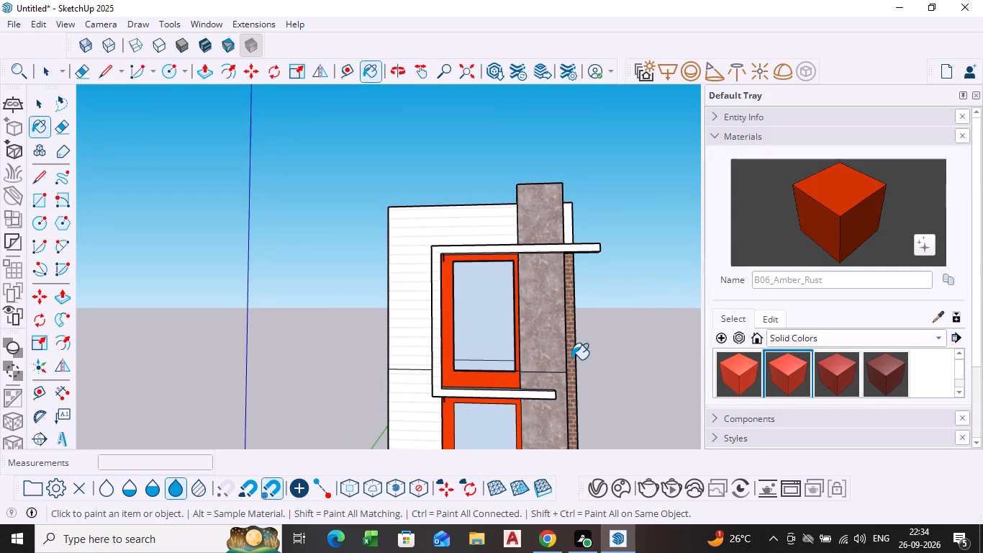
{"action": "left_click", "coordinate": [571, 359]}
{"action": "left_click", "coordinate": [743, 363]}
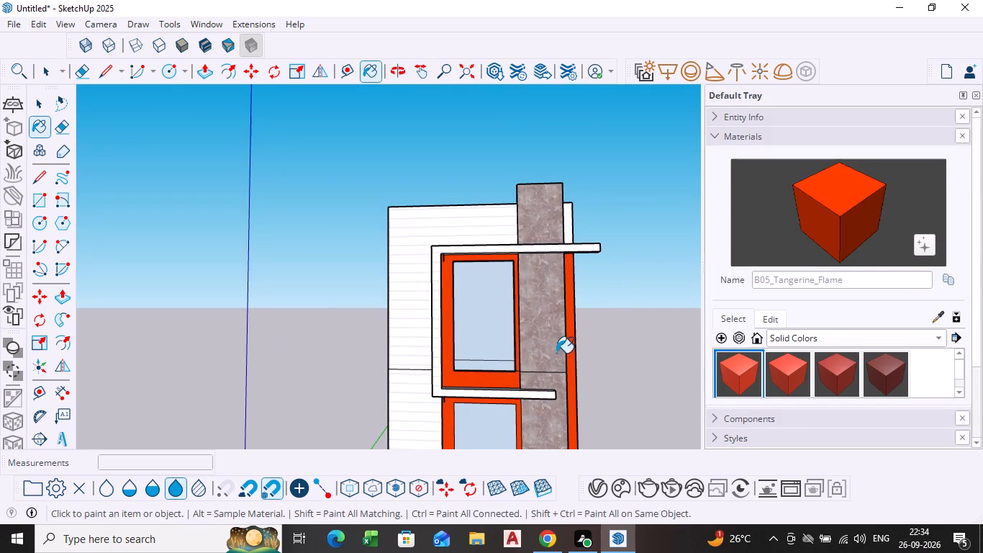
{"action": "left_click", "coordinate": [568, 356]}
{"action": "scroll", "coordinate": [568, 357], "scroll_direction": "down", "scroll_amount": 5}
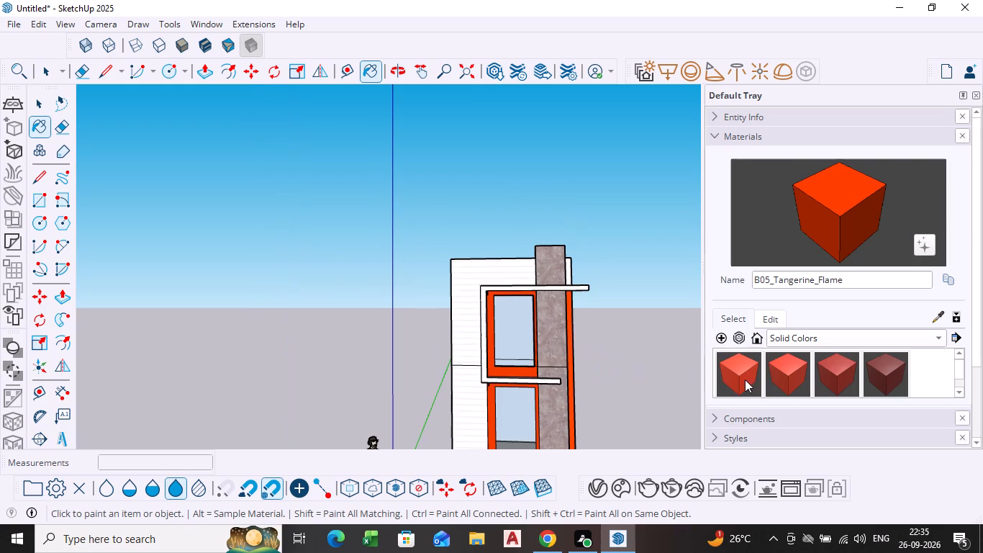
Paint the narrow strip beside the stone column and both window frames with the B07_Copper_Blaze material from Solid Colors.
{"action": "left_click", "coordinate": [842, 372]}
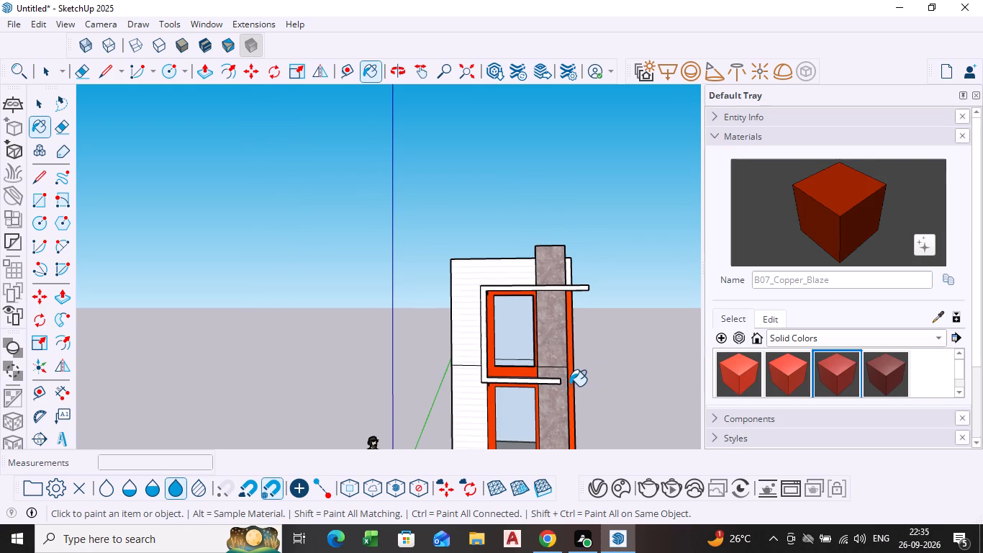
{"action": "left_click", "coordinate": [569, 386]}
{"action": "scroll", "coordinate": [522, 387], "scroll_direction": "up", "scroll_amount": 4}
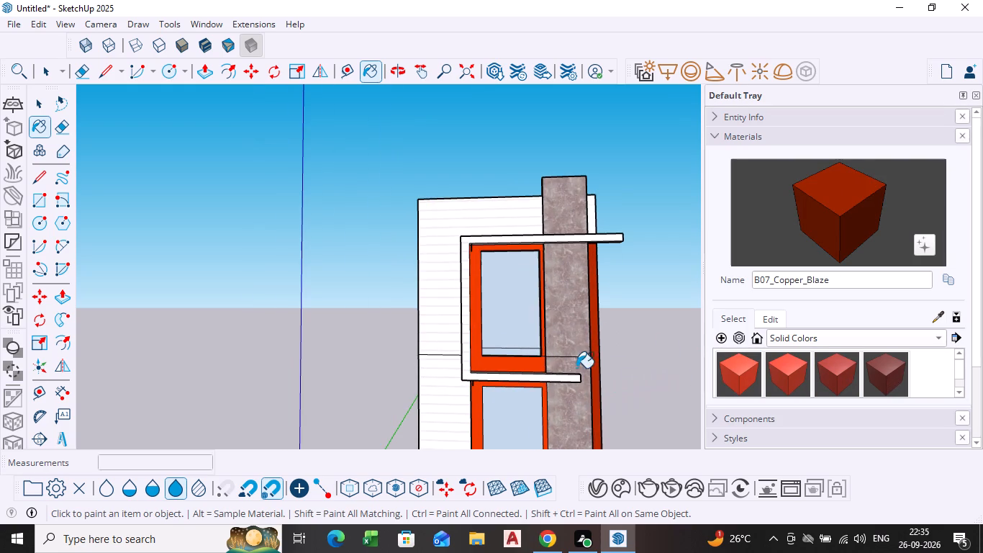
{"action": "left_click", "coordinate": [475, 347]}
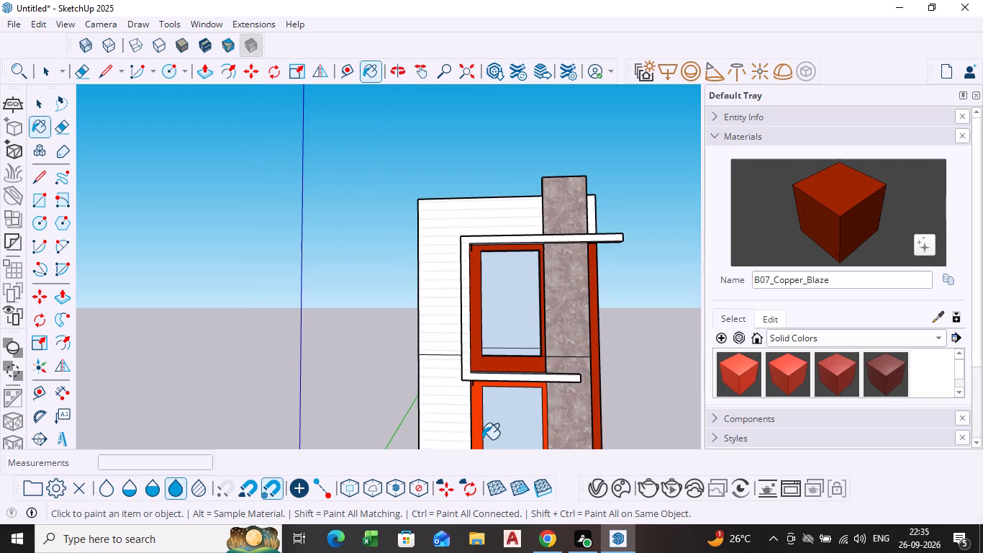
{"action": "middle_click_drag", "start_coordinate": [482, 439], "coordinate": [462, 365], "text": "shift"}
{"action": "left_click", "coordinate": [451, 369]}
{"action": "left_click", "coordinate": [456, 370]}
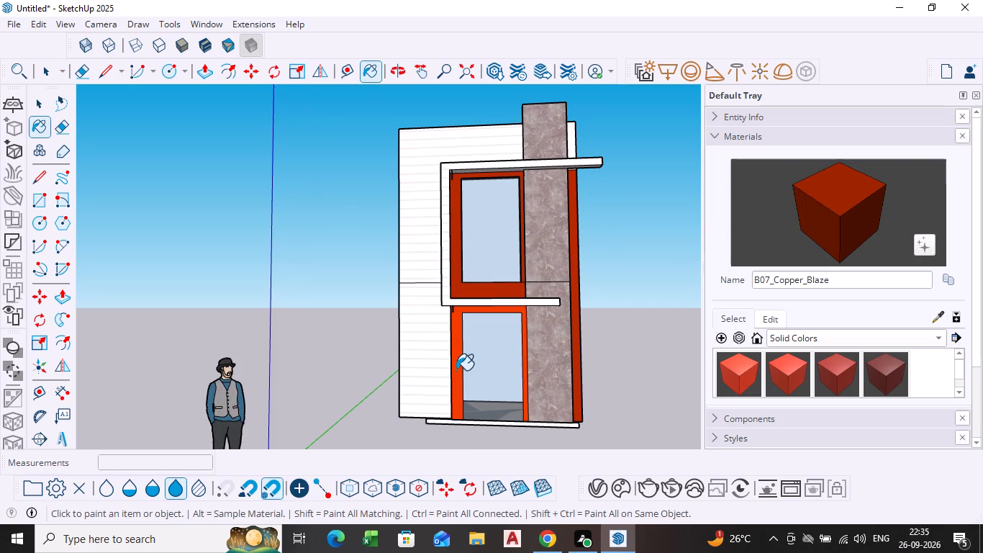
{"action": "key", "text": "Escape"}
{"action": "key", "text": "space"}
{"action": "scroll", "coordinate": [543, 380], "scroll_direction": "down", "scroll_amount": 4}
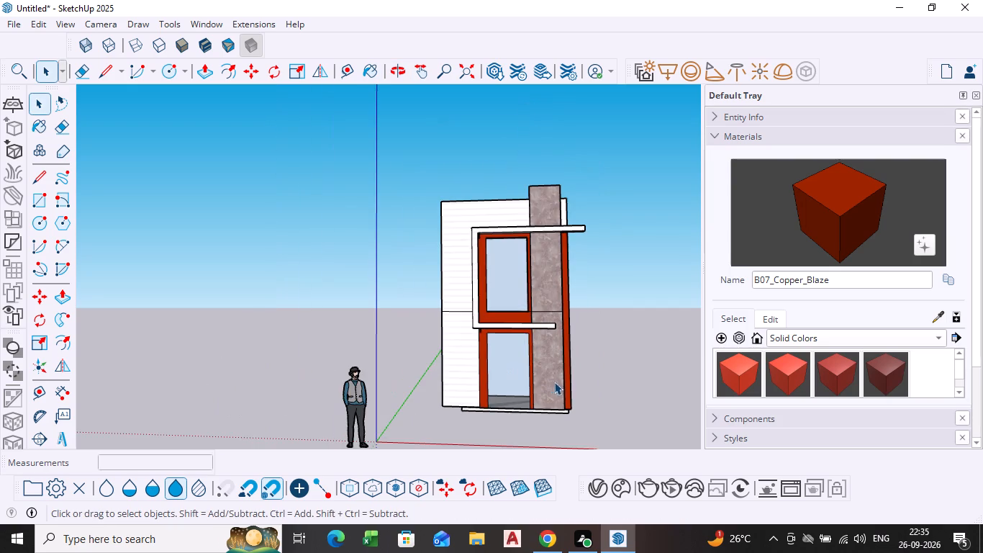
Examine the repainted house facade and side wall from several angles and distances.
{"action": "middle_click_drag", "start_coordinate": [567, 380], "coordinate": [561, 405]}
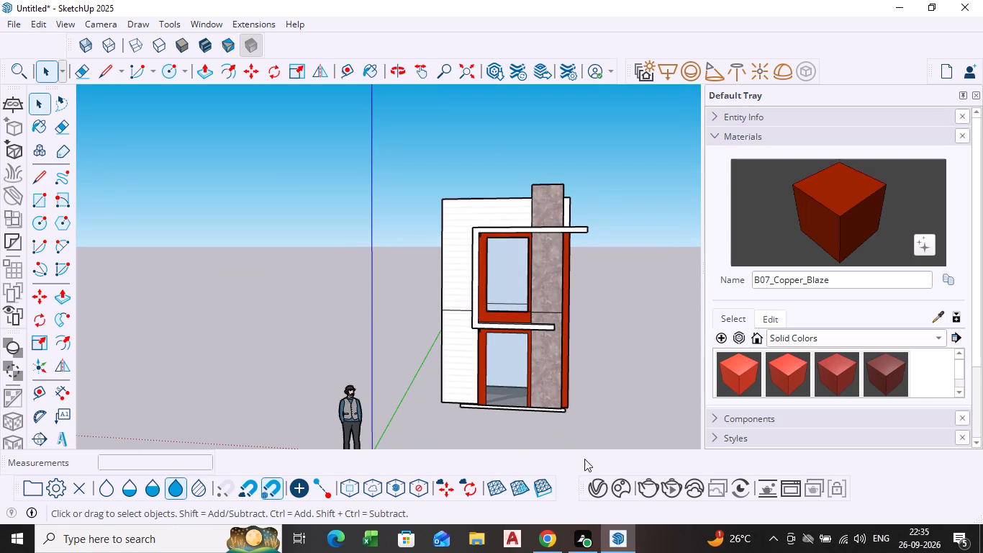
{"action": "scroll", "coordinate": [623, 450], "scroll_direction": "down", "scroll_amount": 2}
{"action": "key", "text": "space"}
{"action": "middle_click_drag", "start_coordinate": [585, 373], "coordinate": [510, 353], "text": "shift"}
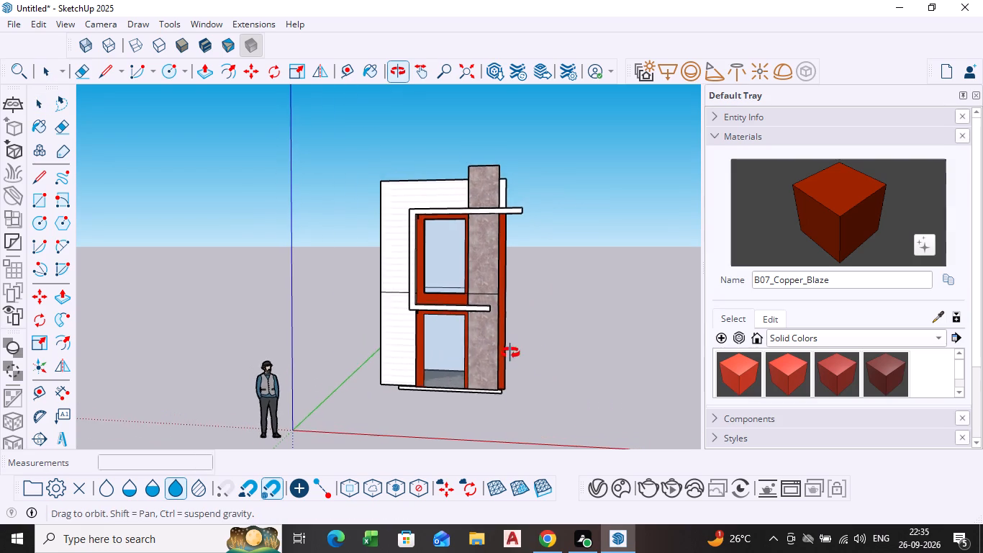
{"action": "middle_click_drag", "start_coordinate": [510, 353], "coordinate": [511, 354], "text": "shift"}
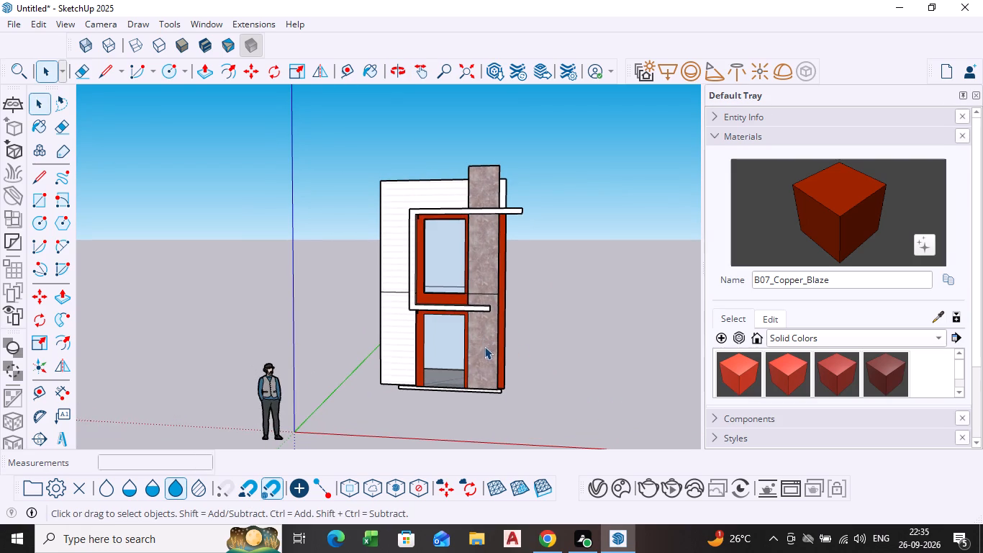
{"action": "scroll", "coordinate": [453, 385], "scroll_direction": "up", "scroll_amount": 5}
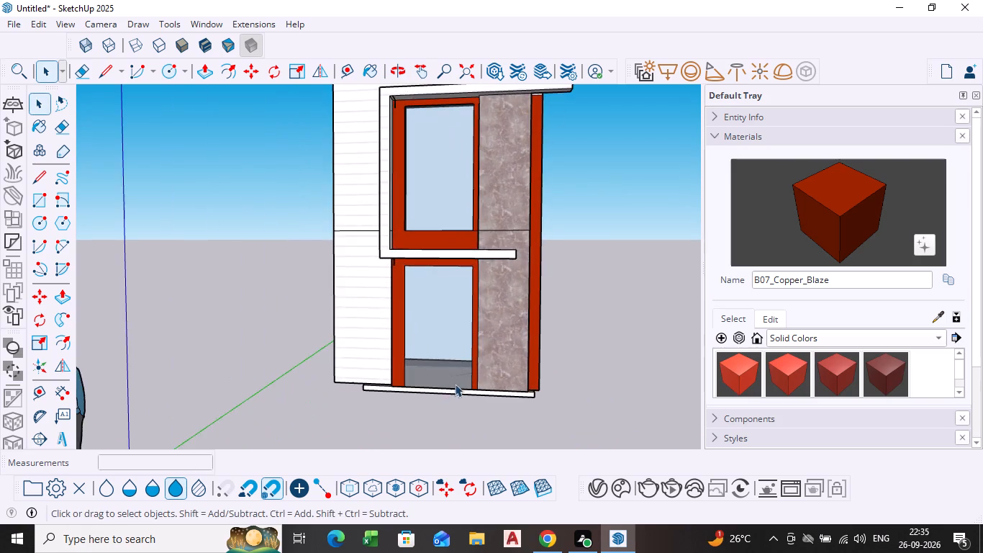
{"action": "middle_click_drag", "start_coordinate": [458, 386], "coordinate": [491, 418]}
{"action": "scroll", "coordinate": [386, 378], "scroll_direction": "up", "scroll_amount": 1}
{"action": "middle_click_drag", "start_coordinate": [386, 379], "coordinate": [420, 415]}
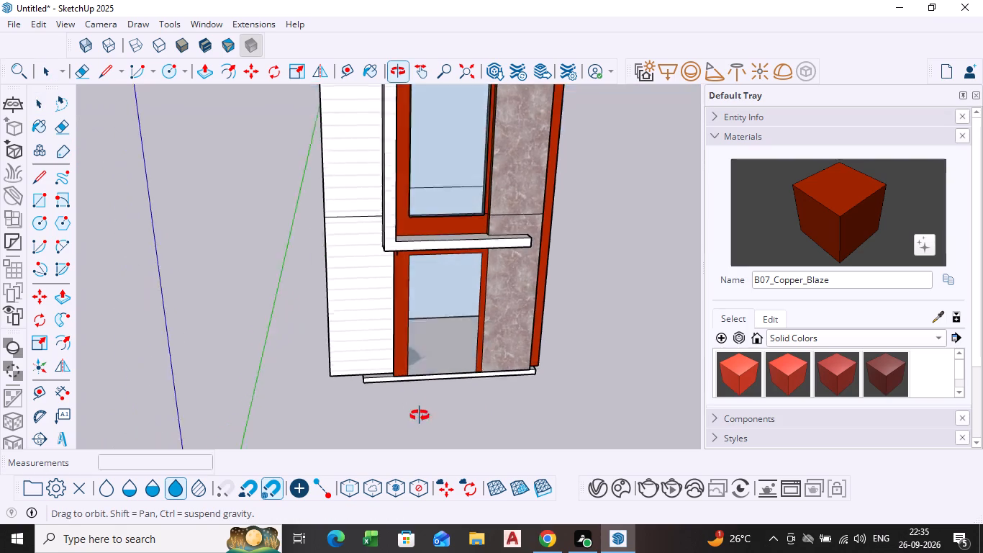
{"action": "middle_click_drag", "start_coordinate": [420, 415], "coordinate": [400, 433]}
{"action": "scroll", "coordinate": [484, 325], "scroll_direction": "down", "scroll_amount": 2}
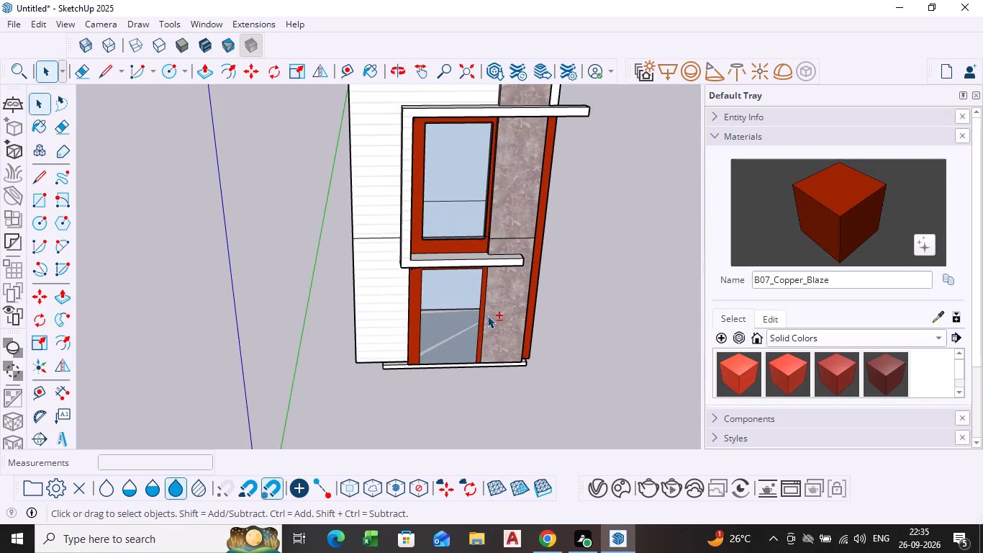
{"action": "middle_click_drag", "start_coordinate": [487, 315], "coordinate": [466, 378], "text": "shift"}
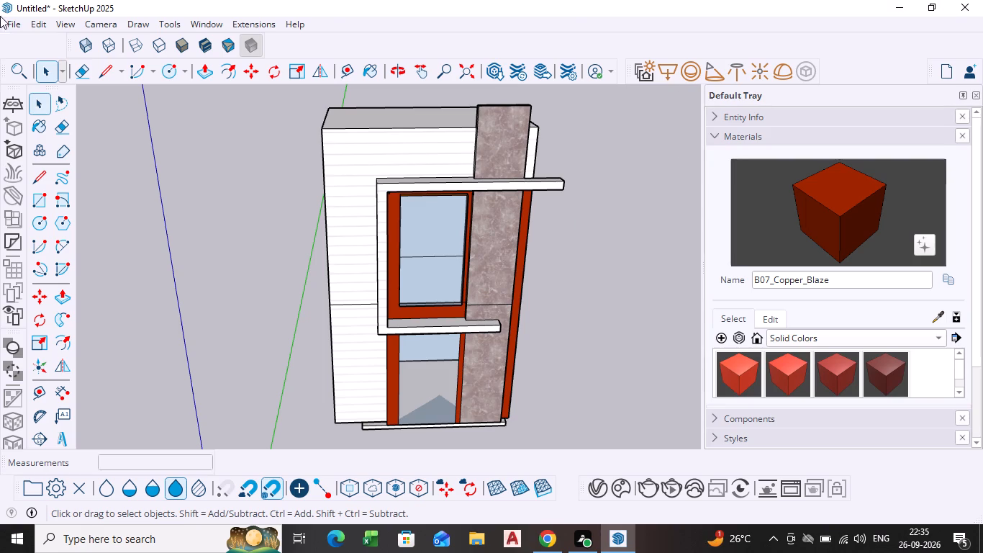
{"action": "scroll", "coordinate": [376, 320], "scroll_direction": "down", "scroll_amount": 3}
{"action": "middle_click_drag", "start_coordinate": [409, 343], "coordinate": [363, 282]}
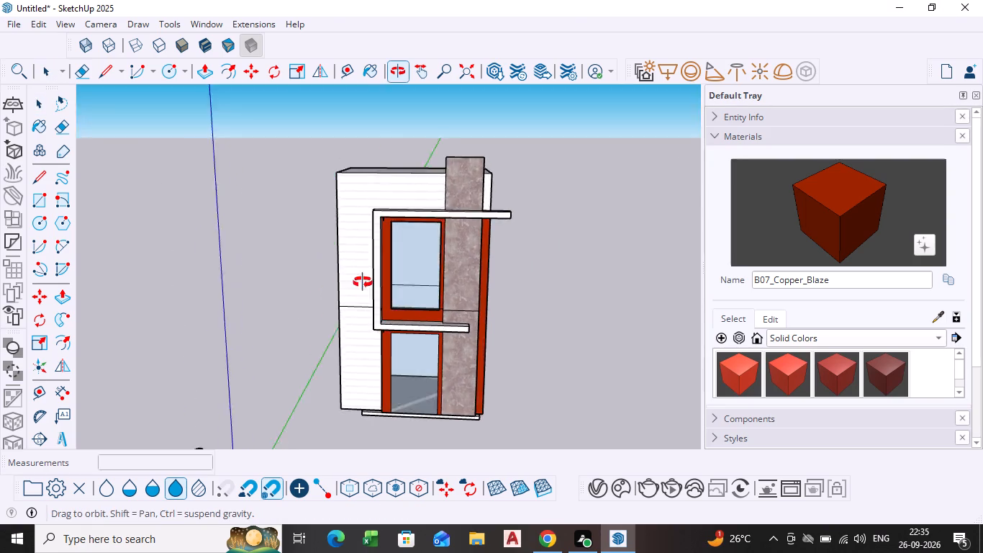
{"action": "middle_click_drag", "start_coordinate": [363, 282], "coordinate": [322, 281]}
{"action": "scroll", "coordinate": [540, 333], "scroll_direction": "down", "scroll_amount": 1}
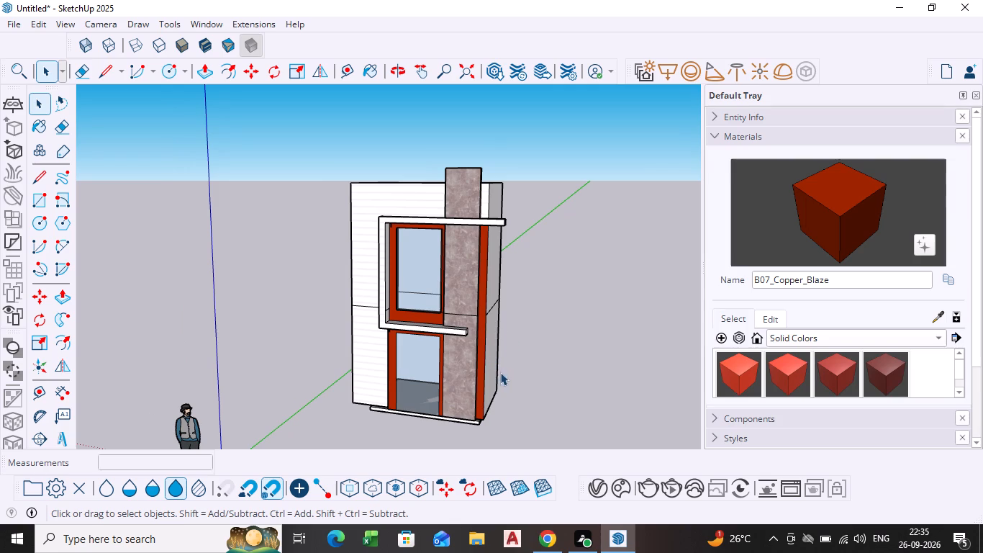
{"action": "middle_click_drag", "start_coordinate": [498, 361], "coordinate": [452, 354], "text": "shift"}
{"action": "middle_click_drag", "start_coordinate": [450, 390], "coordinate": [475, 374]}
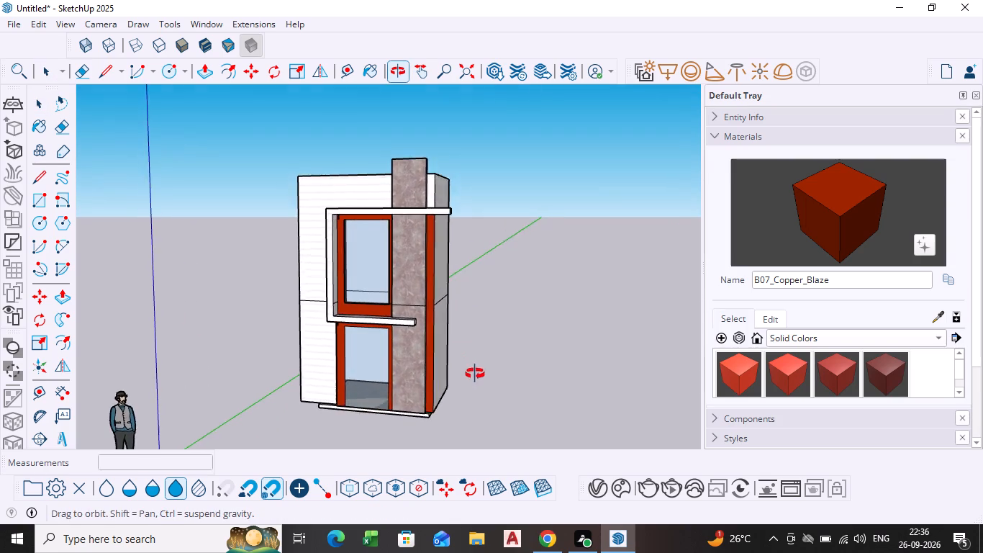
{"action": "middle_click_drag", "start_coordinate": [475, 374], "coordinate": [491, 369]}
{"action": "scroll", "coordinate": [445, 418], "scroll_direction": "up", "scroll_amount": 2}
{"action": "middle_click_drag", "start_coordinate": [432, 434], "coordinate": [435, 431]}
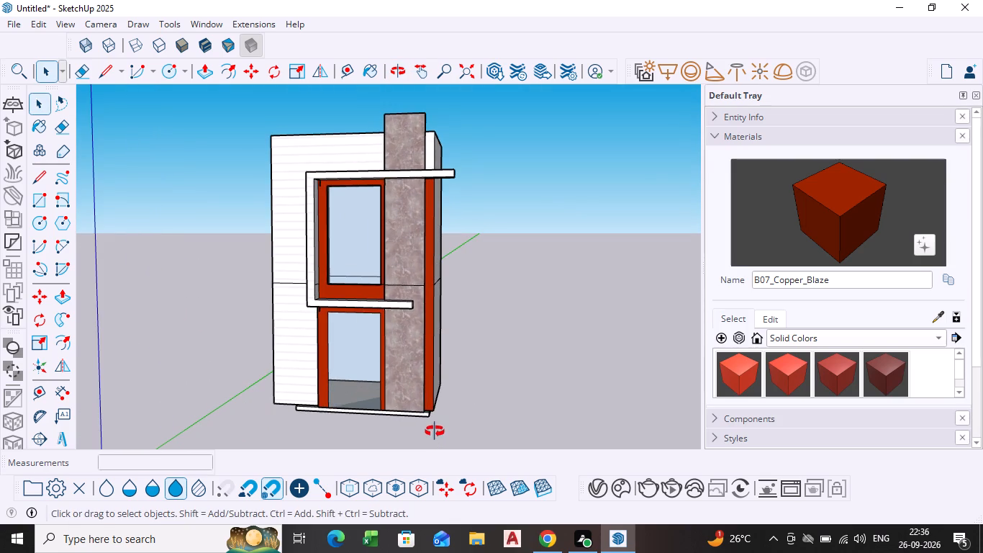
Push/Pull the base slab's end face beside the copper strip about 13' outward, past the plain side wall.
{"action": "middle_click_drag", "start_coordinate": [435, 431], "coordinate": [445, 423]}
{"action": "middle_click_drag", "start_coordinate": [473, 400], "coordinate": [391, 410]}
{"action": "middle_click_drag", "start_coordinate": [440, 408], "coordinate": [374, 400]}
{"action": "scroll", "coordinate": [426, 403], "scroll_direction": "up", "scroll_amount": 2}
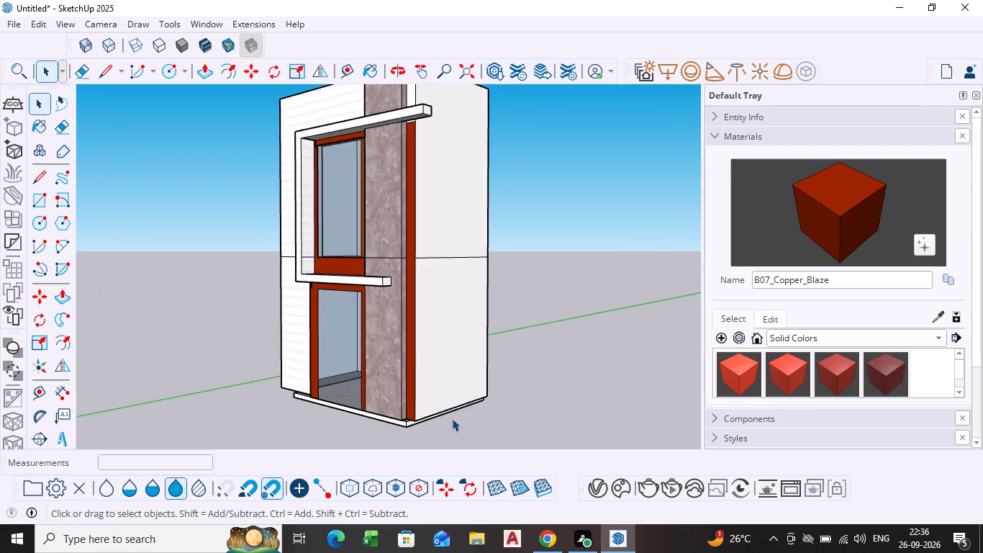
{"action": "middle_click_drag", "start_coordinate": [463, 424], "coordinate": [393, 392]}
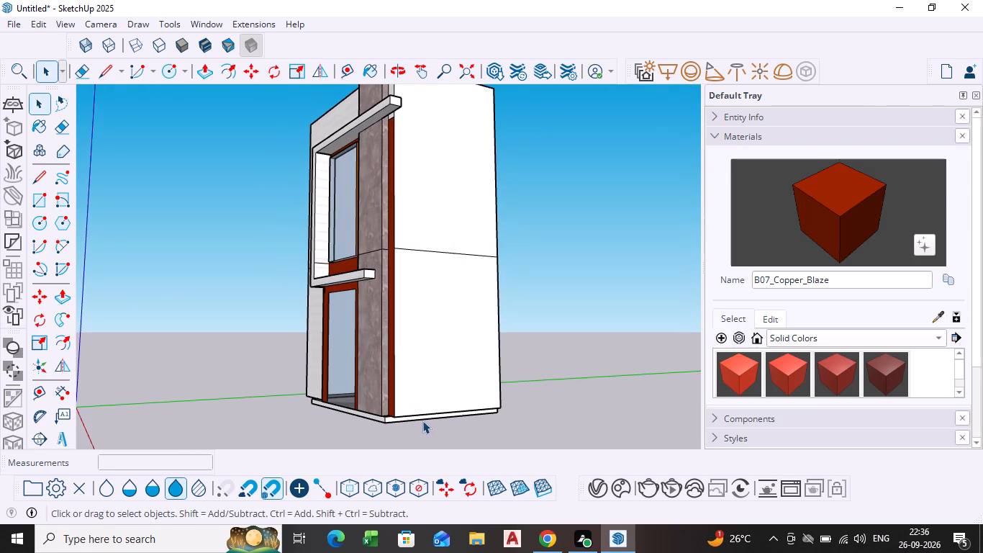
{"action": "scroll", "coordinate": [425, 420], "scroll_direction": "up", "scroll_amount": 1}
{"action": "middle_click_drag", "start_coordinate": [427, 420], "coordinate": [417, 409]}
{"action": "scroll", "coordinate": [420, 421], "scroll_direction": "up", "scroll_amount": 3}
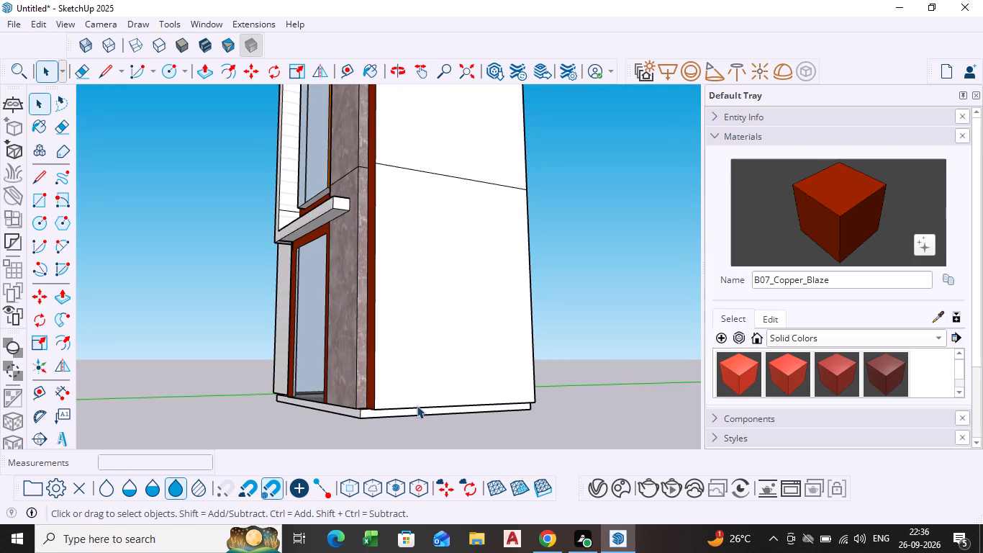
{"action": "triple_click", "coordinate": [417, 408]}
{"action": "left_click", "coordinate": [417, 410]}
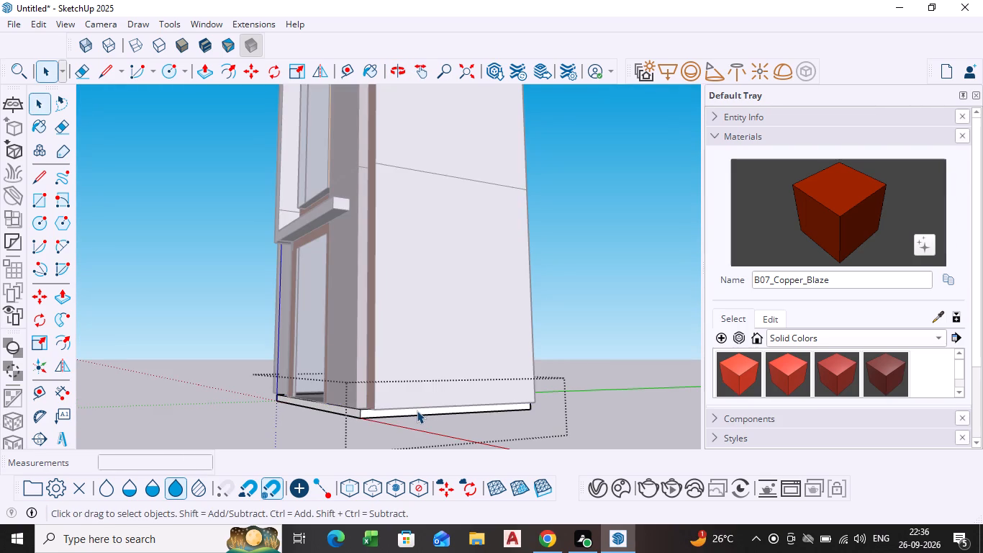
{"action": "left_click", "coordinate": [417, 410]}
{"action": "key", "text": "p"}
{"action": "key", "text": "Return"}
{"action": "left_click", "coordinate": [414, 413]}
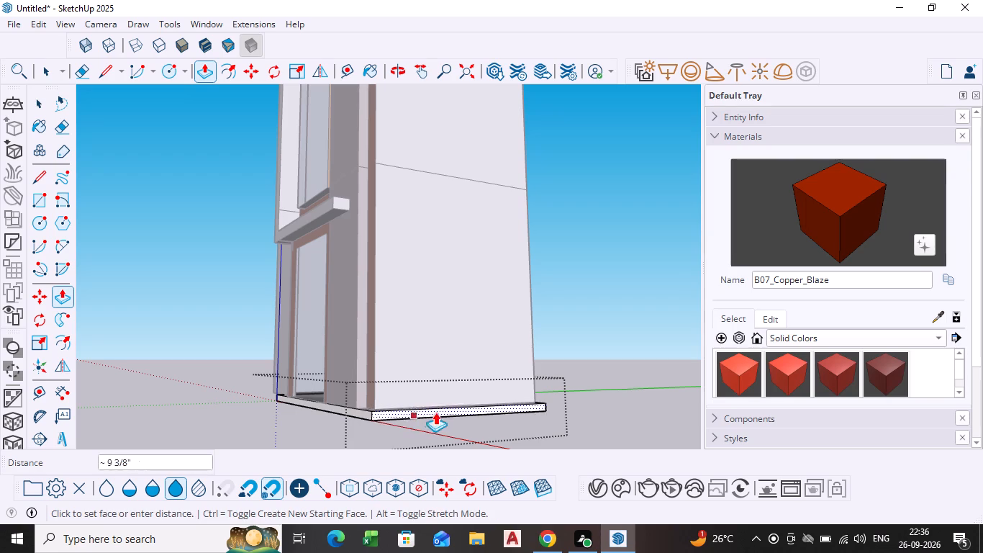
{"action": "scroll", "coordinate": [491, 421], "scroll_direction": "down", "scroll_amount": 2}
{"action": "middle_click_drag", "start_coordinate": [492, 417], "coordinate": [419, 319], "text": "shift"}
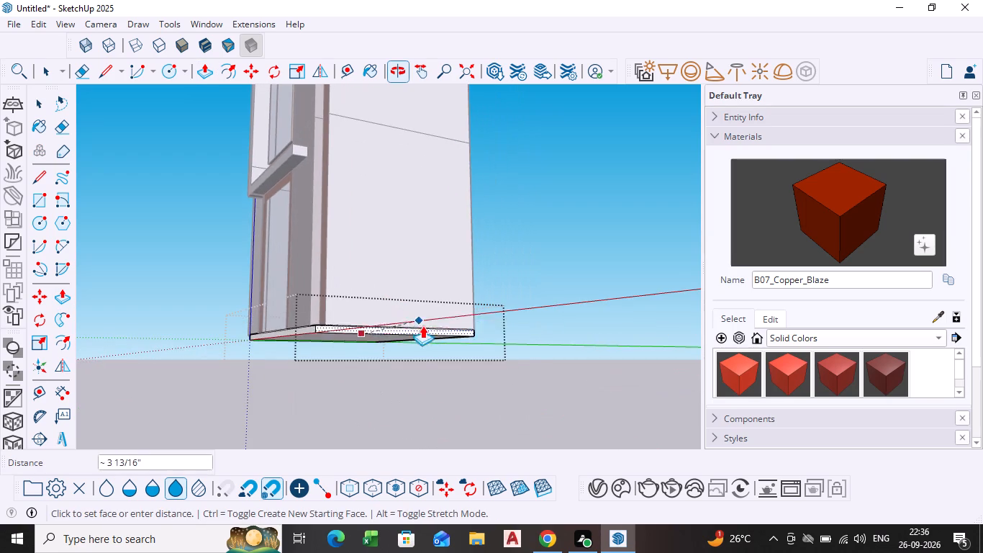
{"action": "middle_click_drag", "start_coordinate": [463, 360], "coordinate": [611, 418]}
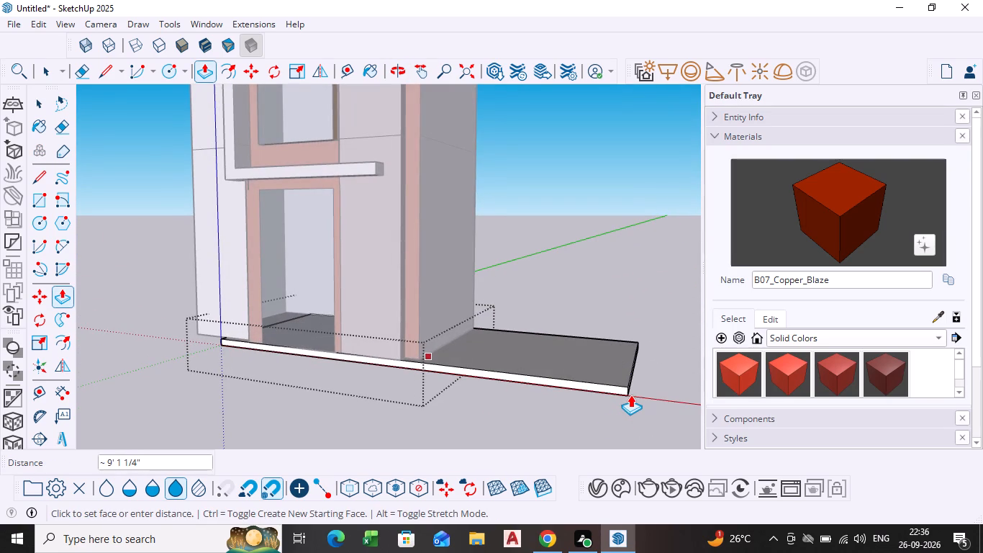
{"action": "scroll", "coordinate": [641, 390], "scroll_direction": "down", "scroll_amount": 2}
{"action": "middle_click_drag", "start_coordinate": [641, 390], "coordinate": [502, 365]}
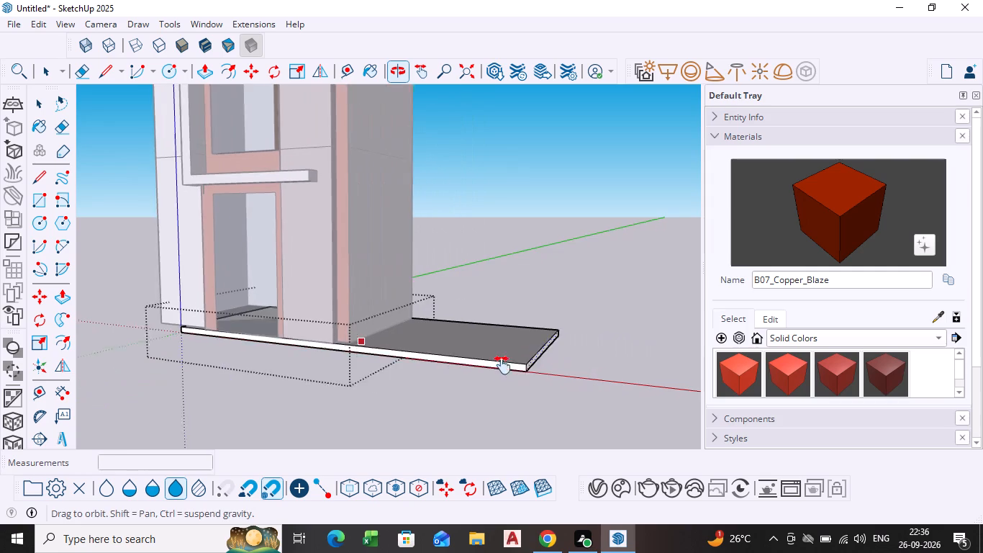
{"action": "middle_click_drag", "start_coordinate": [502, 365], "coordinate": [501, 365]}
{"action": "scroll", "coordinate": [501, 365], "scroll_direction": "down", "scroll_amount": 1}
{"action": "middle_click_drag", "start_coordinate": [501, 365], "coordinate": [579, 403]}
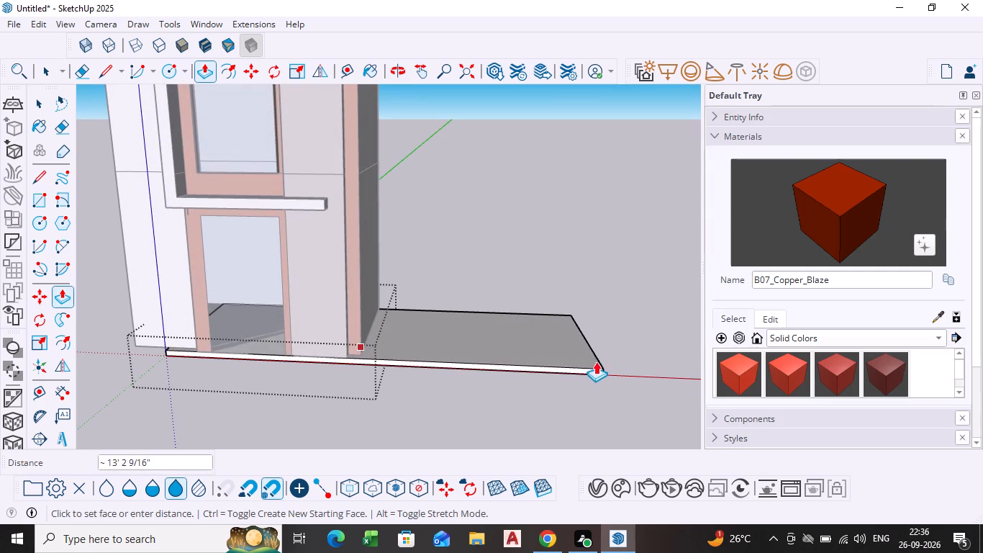
{"action": "left_click", "coordinate": [610, 360]}
{"action": "key", "text": "space"}
{"action": "scroll", "coordinate": [410, 429], "scroll_direction": "down", "scroll_amount": 6}
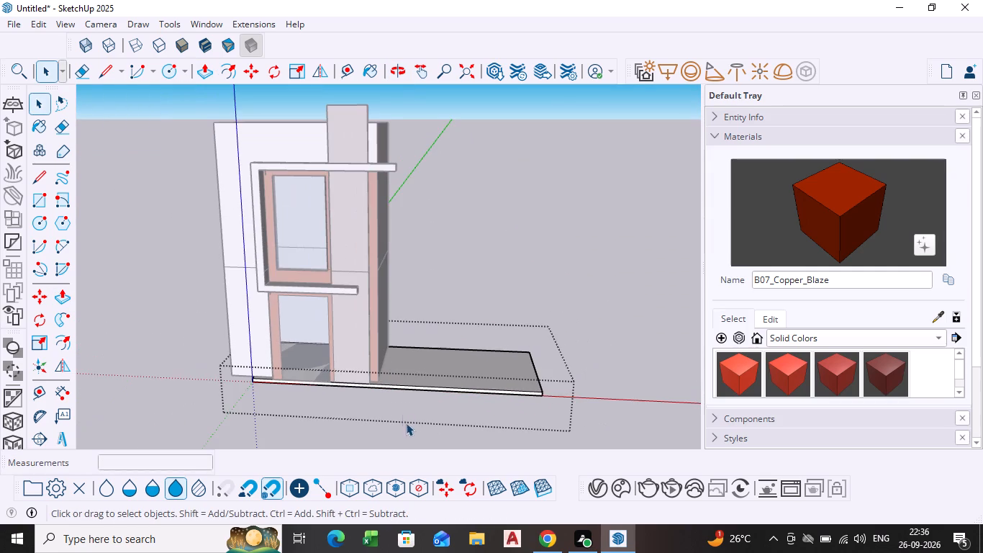
{"action": "left_click", "coordinate": [556, 207]}
Push/Pull the base slab's opposite end face about 2' outward, flush with the house's other side wall.
{"action": "scroll", "coordinate": [527, 302], "scroll_direction": "down", "scroll_amount": 4}
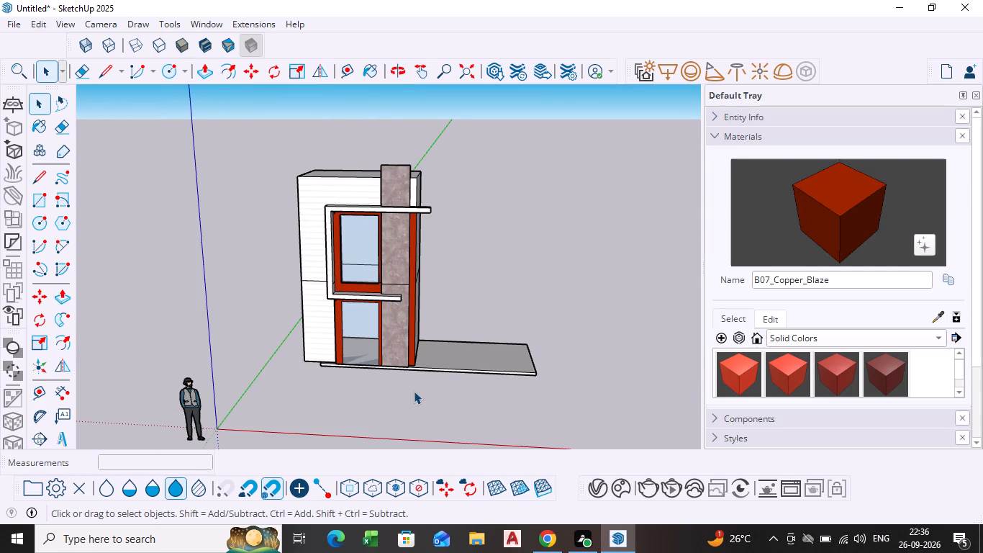
{"action": "middle_click_drag", "start_coordinate": [450, 377], "coordinate": [171, 392]}
{"action": "scroll", "coordinate": [450, 377], "scroll_direction": "down", "scroll_amount": 1}
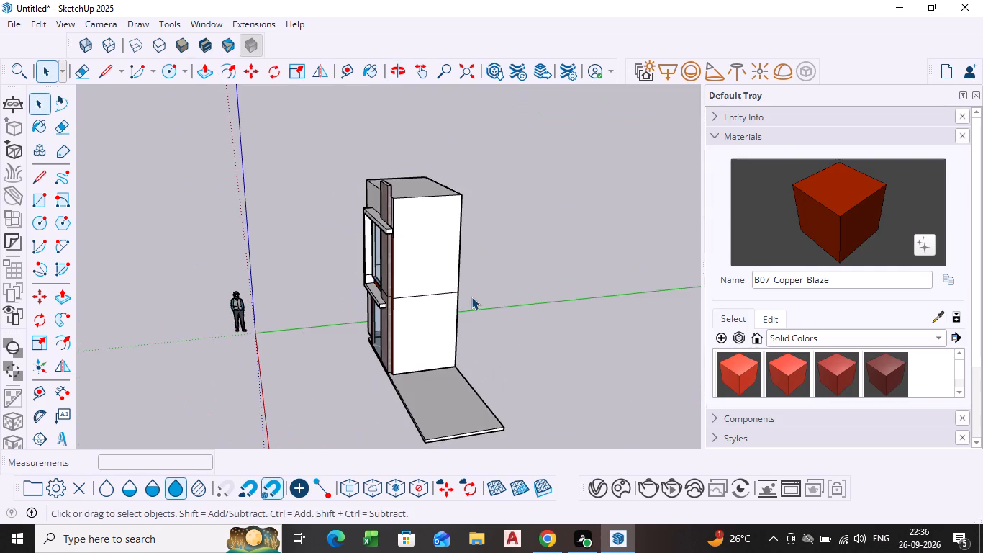
{"action": "middle_click_drag", "start_coordinate": [489, 351], "coordinate": [299, 302]}
{"action": "scroll", "coordinate": [299, 303], "scroll_direction": "down", "scroll_amount": 1}
{"action": "scroll", "coordinate": [428, 360], "scroll_direction": "up", "scroll_amount": 3}
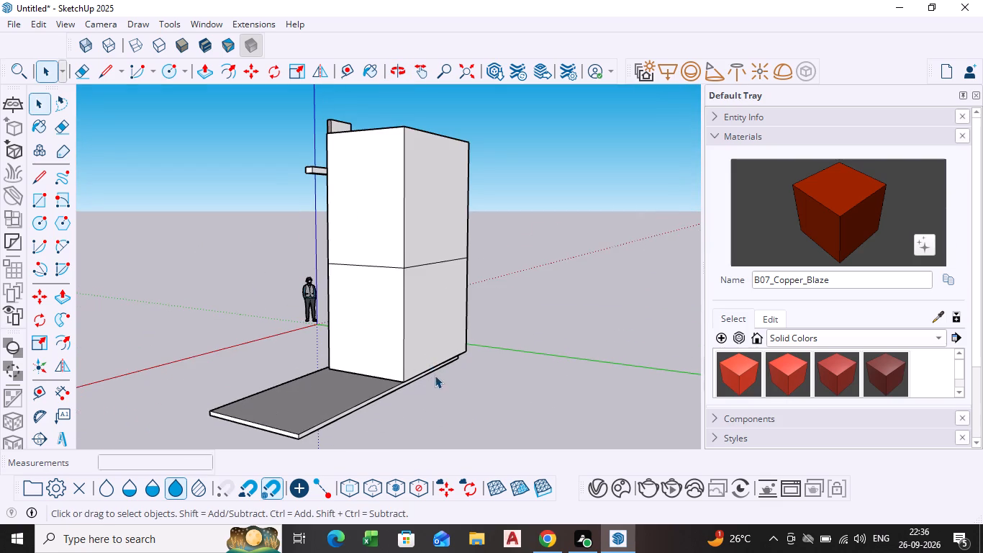
{"action": "middle_click_drag", "start_coordinate": [439, 376], "coordinate": [538, 288], "text": "shift"}
{"action": "middle_click_drag", "start_coordinate": [539, 315], "coordinate": [424, 334]}
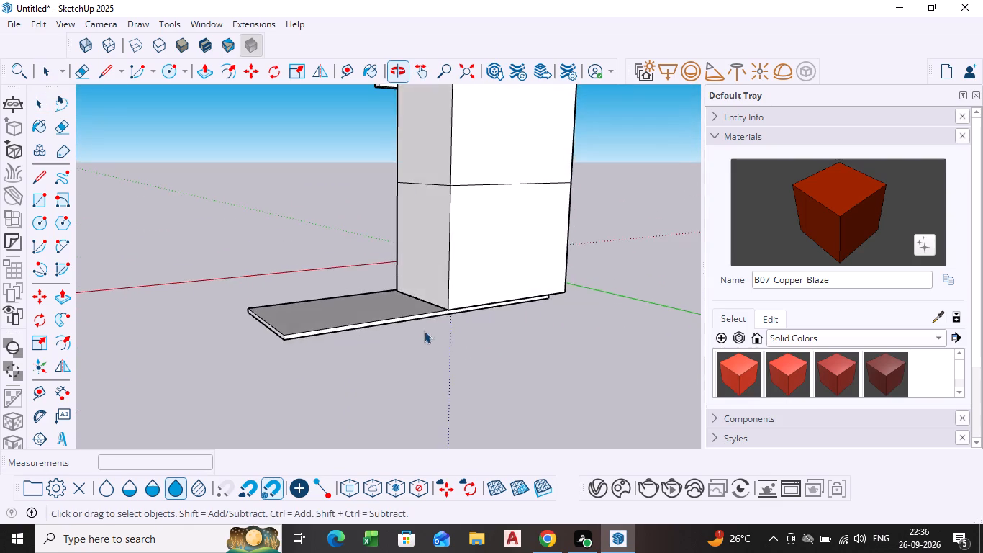
{"action": "scroll", "coordinate": [484, 271], "scroll_direction": "up", "scroll_amount": 3}
{"action": "middle_click_drag", "start_coordinate": [567, 338], "coordinate": [447, 285]}
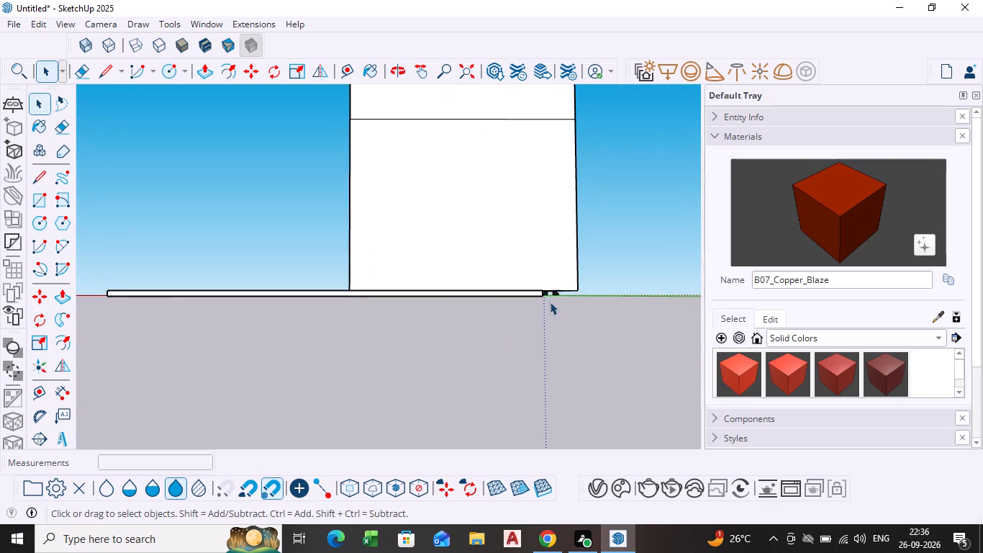
{"action": "middle_click_drag", "start_coordinate": [548, 301], "coordinate": [440, 285]}
{"action": "scroll", "coordinate": [479, 295], "scroll_direction": "up", "scroll_amount": 4}
{"action": "triple_click", "coordinate": [481, 274]}
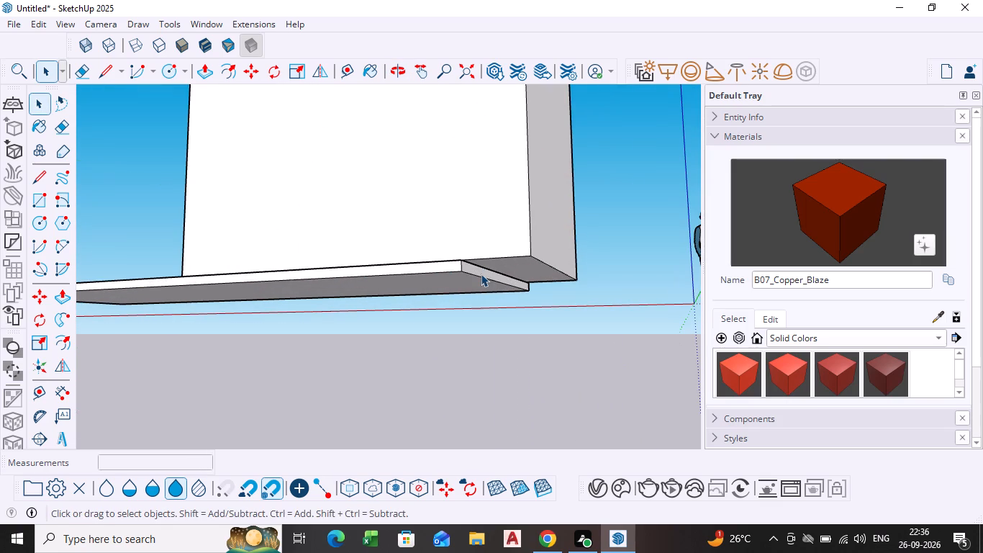
{"action": "left_click", "coordinate": [481, 274]}
{"action": "left_click", "coordinate": [481, 275]}
{"action": "left_click", "coordinate": [486, 271]}
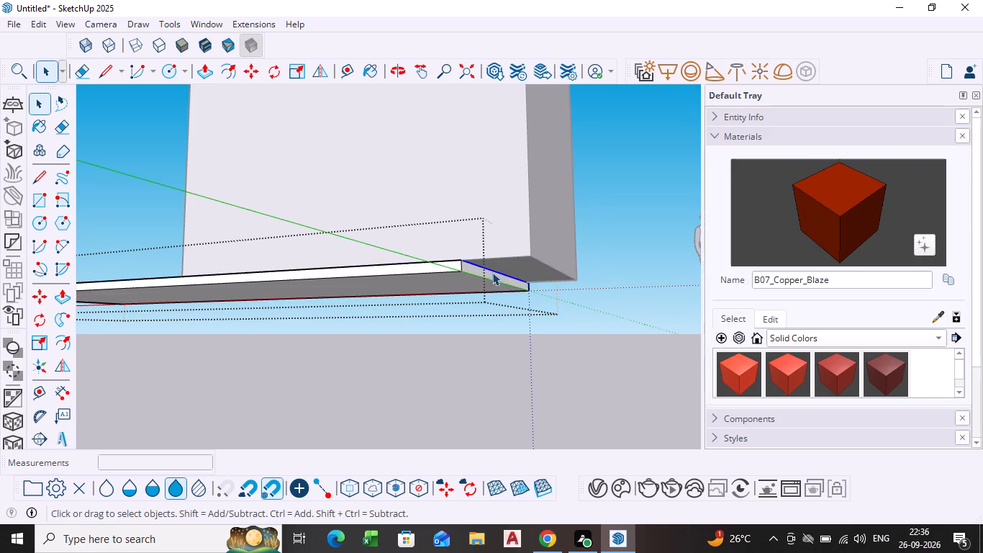
{"action": "left_click", "coordinate": [490, 280]}
{"action": "left_click", "coordinate": [490, 271]}
{"action": "scroll", "coordinate": [490, 271], "scroll_direction": "up", "scroll_amount": 4}
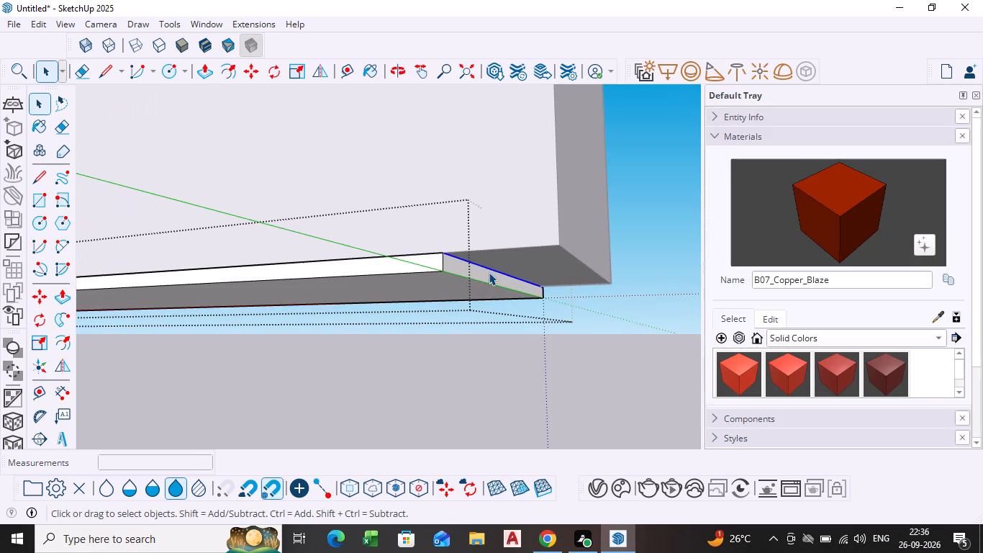
{"action": "left_click", "coordinate": [484, 278]}
{"action": "key", "text": "p"}
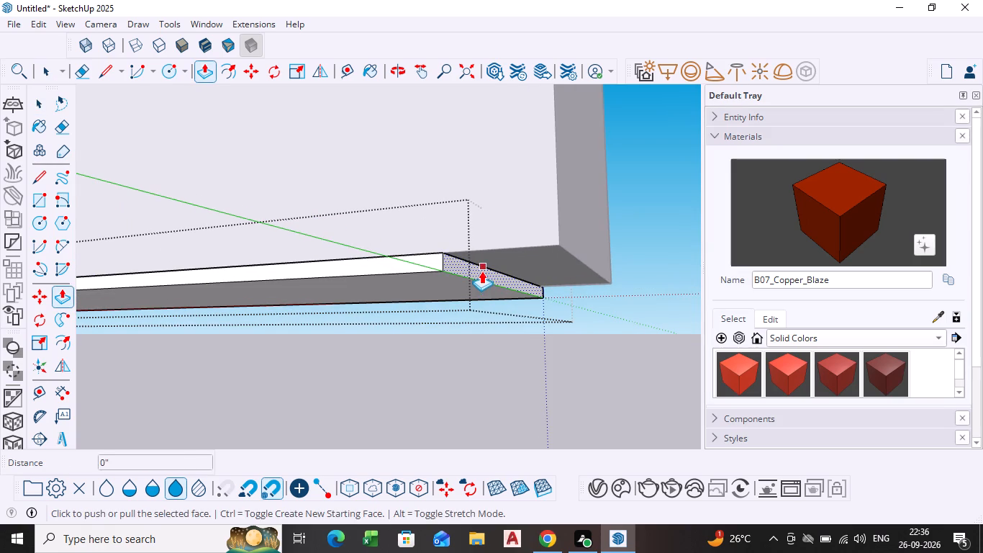
{"action": "left_click", "coordinate": [481, 270]}
{"action": "left_click", "coordinate": [574, 246]}
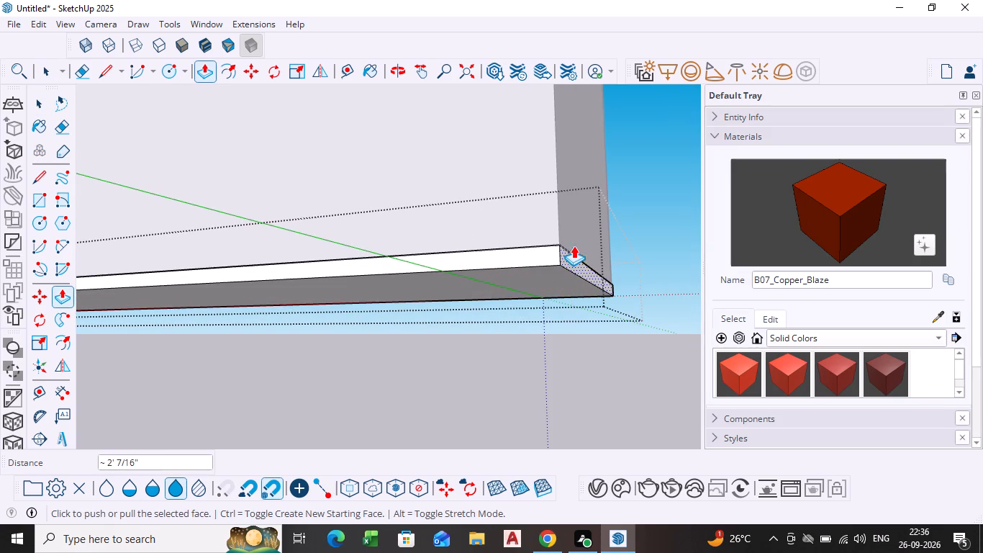
Push/Pull the base slab's rear edge face about 8' 10" outward behind the house.
{"action": "scroll", "coordinate": [497, 317], "scroll_direction": "down", "scroll_amount": 10}
{"action": "middle_click_drag", "start_coordinate": [478, 334], "coordinate": [735, 327], "text": "shift"}
{"action": "scroll", "coordinate": [512, 318], "scroll_direction": "down", "scroll_amount": 1, "text": "shift"}
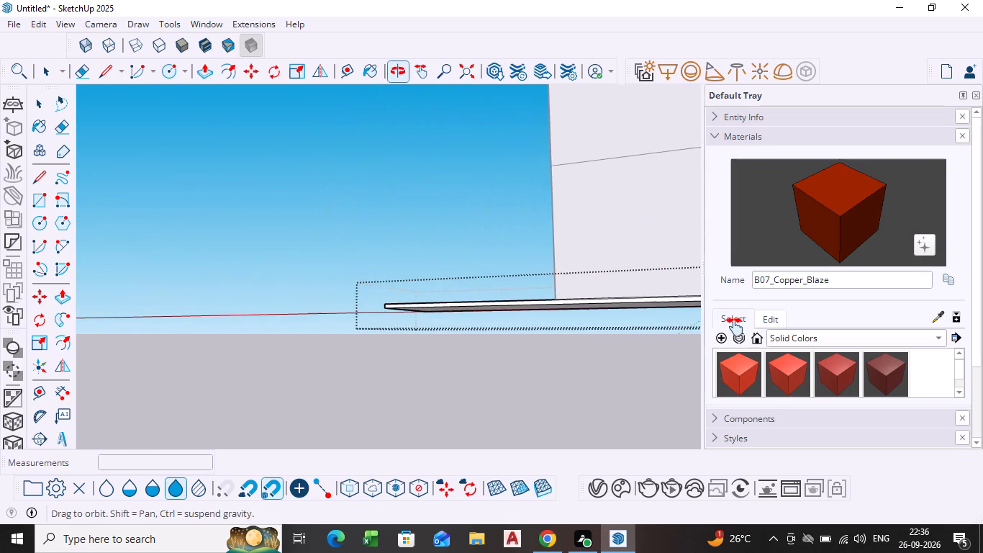
{"action": "middle_click_drag", "start_coordinate": [735, 327], "coordinate": [735, 328], "text": "shift"}
{"action": "middle_click_drag", "start_coordinate": [611, 331], "coordinate": [625, 441]}
{"action": "scroll", "coordinate": [551, 383], "scroll_direction": "up", "scroll_amount": 3}
{"action": "scroll", "coordinate": [491, 324], "scroll_direction": "down", "scroll_amount": 1}
{"action": "middle_click_drag", "start_coordinate": [492, 325], "coordinate": [505, 338]}
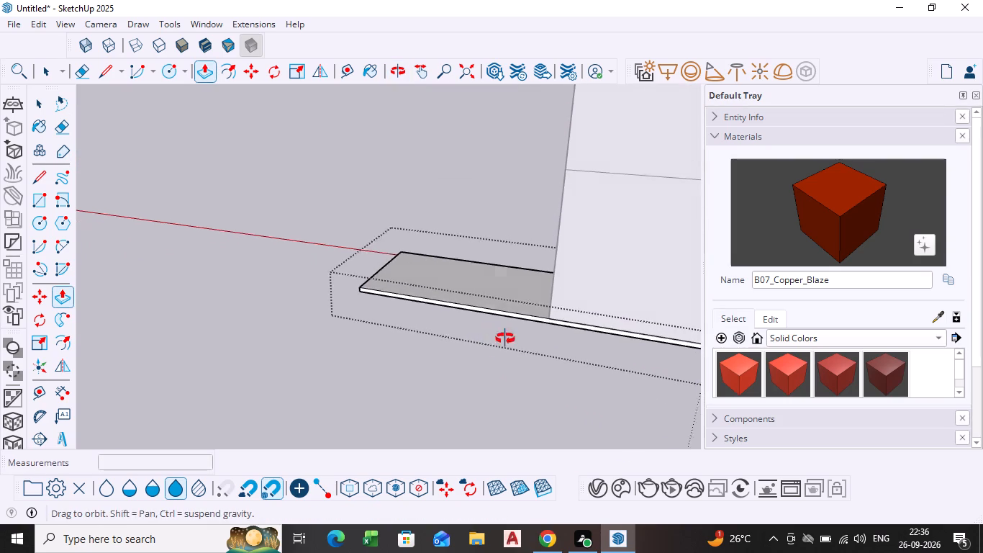
{"action": "middle_click_drag", "start_coordinate": [505, 338], "coordinate": [548, 414]}
{"action": "scroll", "coordinate": [503, 312], "scroll_direction": "up", "scroll_amount": 4}
{"action": "middle_click_drag", "start_coordinate": [502, 311], "coordinate": [505, 267]}
{"action": "scroll", "coordinate": [499, 289], "scroll_direction": "up", "scroll_amount": 8}
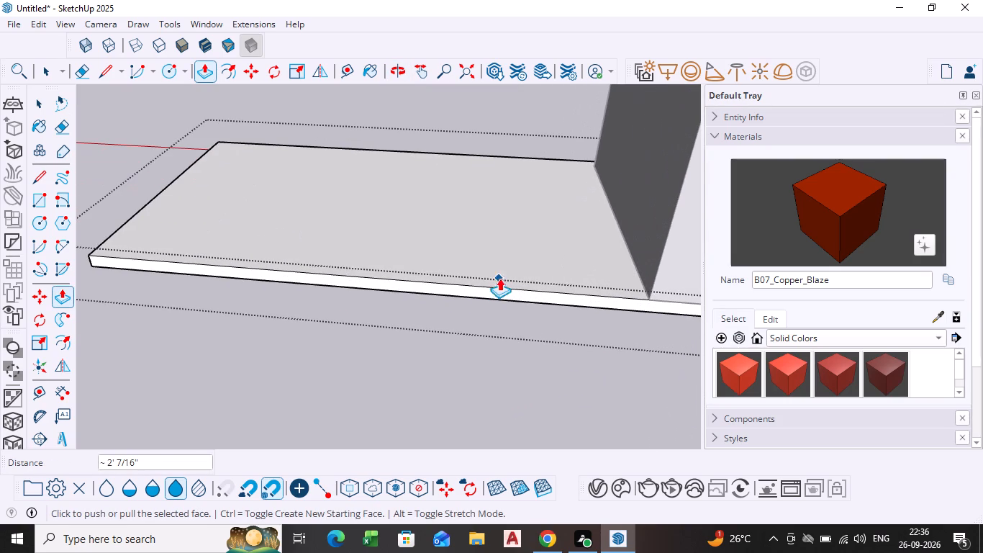
{"action": "key", "text": "space"}
{"action": "left_click", "coordinate": [484, 291]}
{"action": "key", "text": "p"}
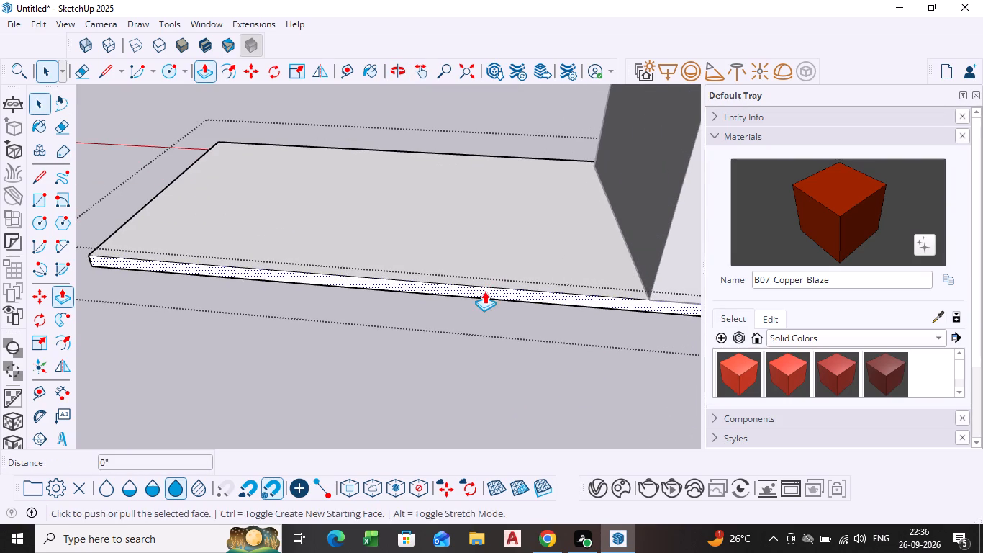
{"action": "left_click", "coordinate": [484, 291]}
{"action": "scroll", "coordinate": [492, 347], "scroll_direction": "down", "scroll_amount": 9}
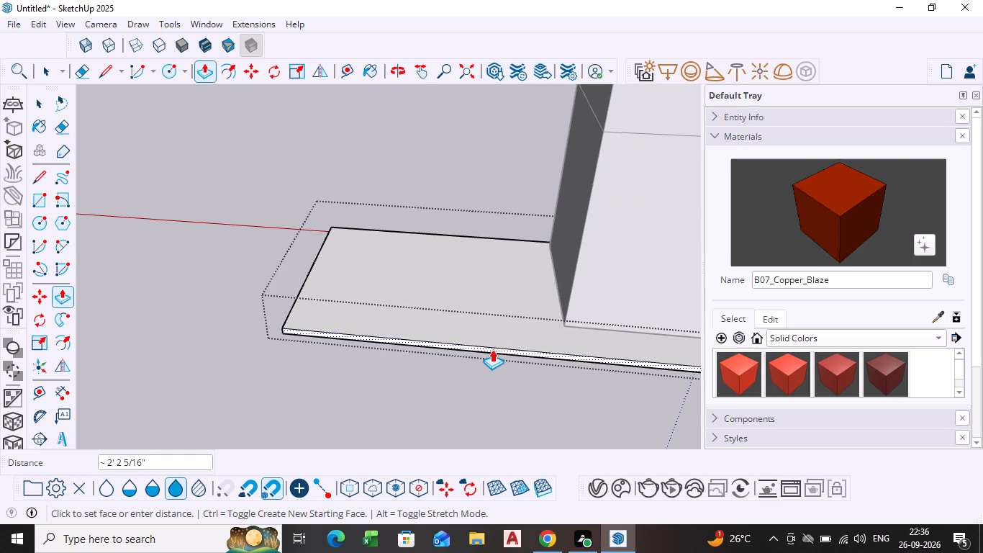
{"action": "scroll", "coordinate": [492, 352], "scroll_direction": "down", "scroll_amount": 5}
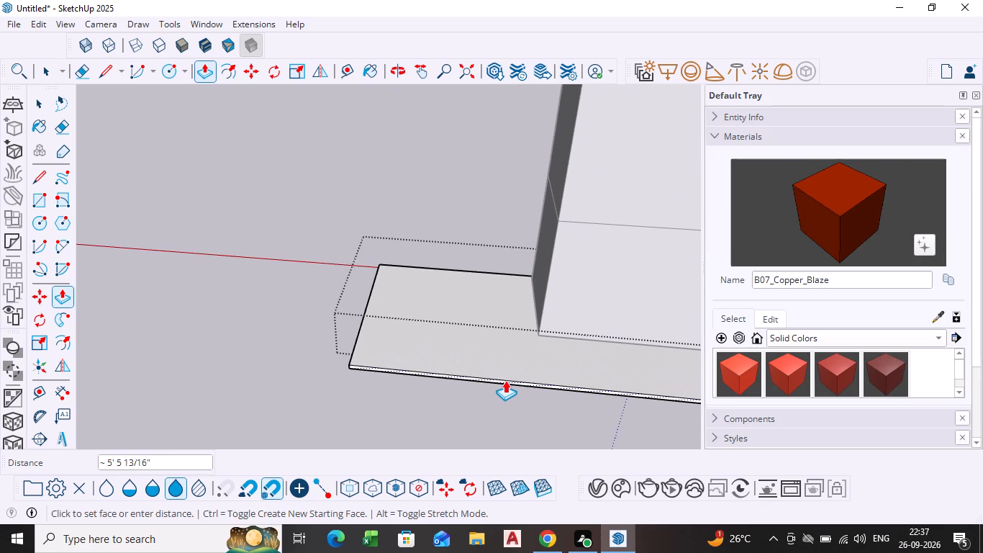
{"action": "scroll", "coordinate": [505, 382], "scroll_direction": "down", "scroll_amount": 3}
{"action": "middle_click_drag", "start_coordinate": [507, 377], "coordinate": [505, 350]}
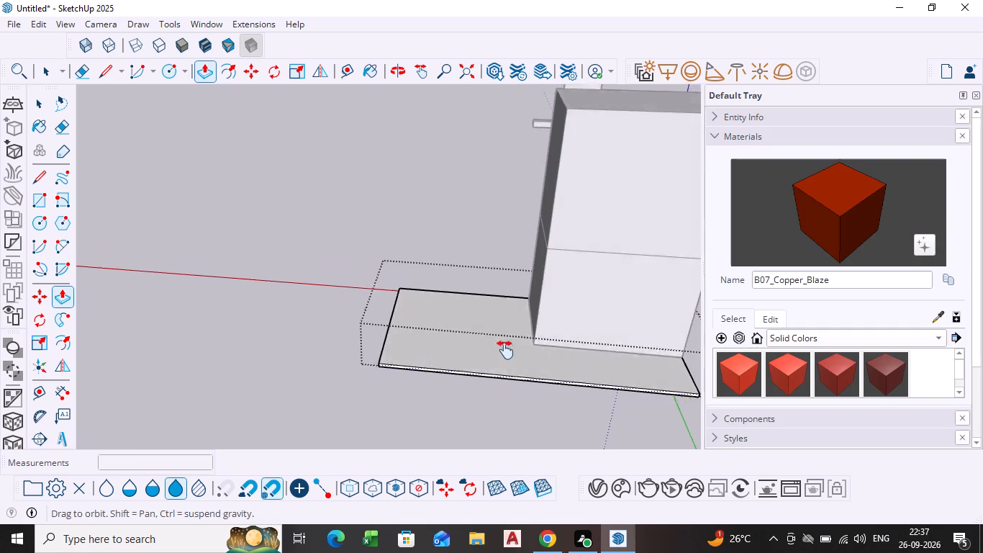
{"action": "middle_click_drag", "start_coordinate": [505, 350], "coordinate": [503, 325]}
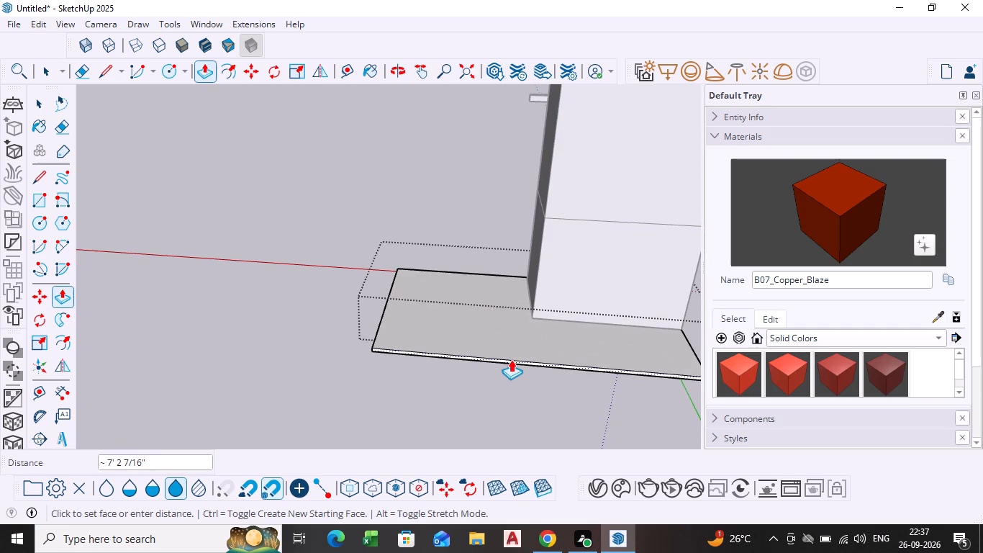
{"action": "left_click", "coordinate": [513, 371]}
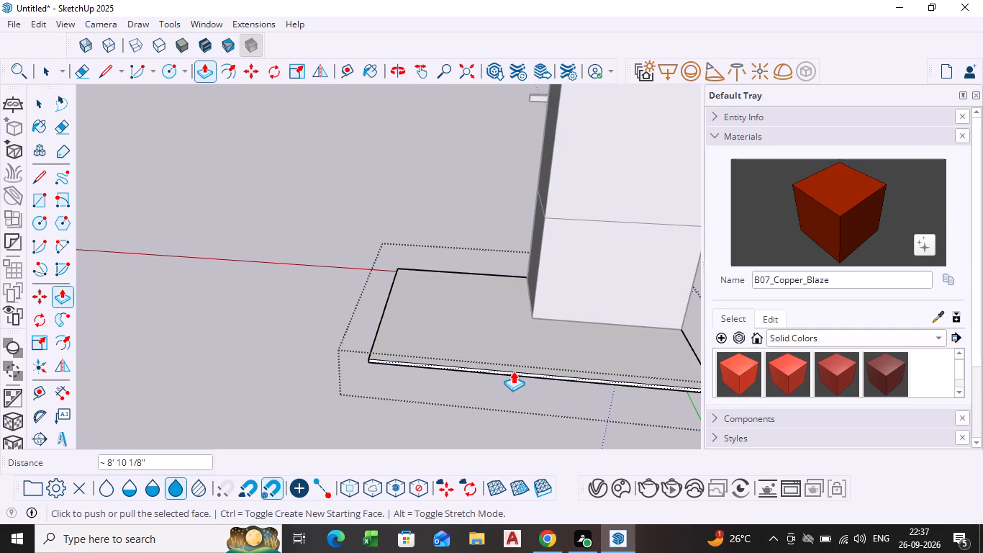
{"action": "key", "text": "space"}
{"action": "scroll", "coordinate": [488, 397], "scroll_direction": "down", "scroll_amount": 4}
{"action": "middle_click_drag", "start_coordinate": [487, 400], "coordinate": [764, 286]}
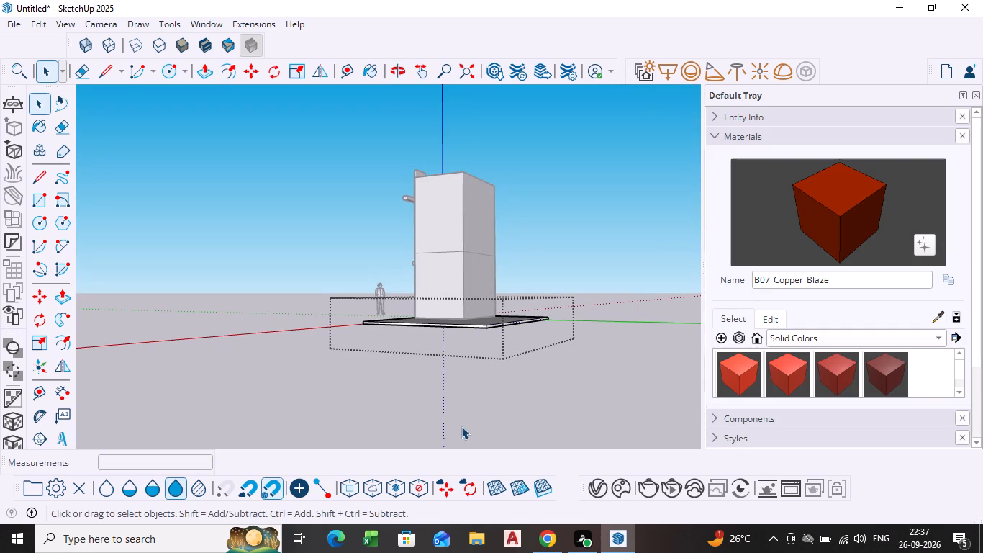
{"action": "key", "text": "Escape"}
Push/Pull the ground-floor rear wall about 8' 10" outward to the slab's rear edge.
{"action": "left_click", "coordinate": [481, 288]}
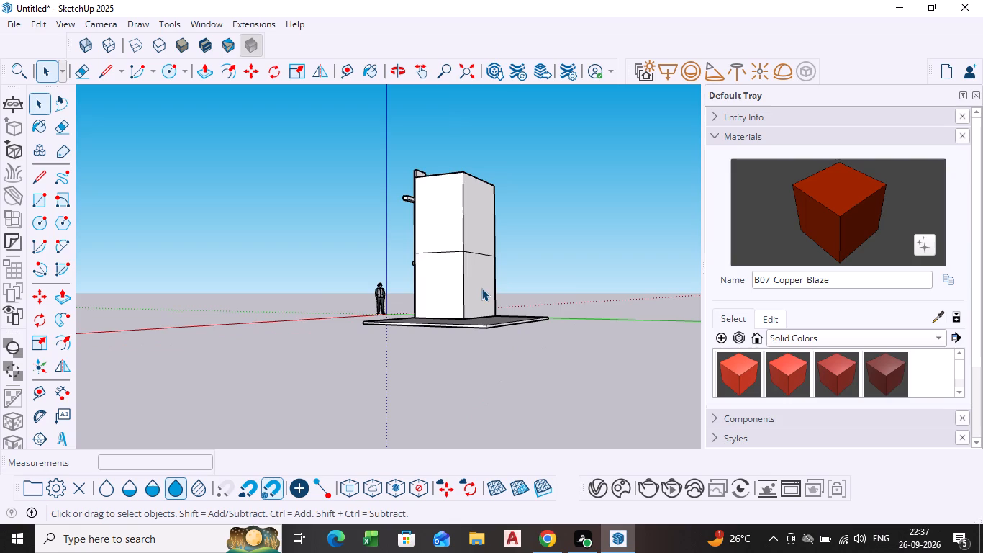
{"action": "scroll", "coordinate": [583, 407], "scroll_direction": "down", "scroll_amount": 1}
{"action": "middle_click_drag", "start_coordinate": [577, 423], "coordinate": [471, 498]}
{"action": "scroll", "coordinate": [470, 309], "scroll_direction": "up", "scroll_amount": 3}
{"action": "key", "text": "p"}
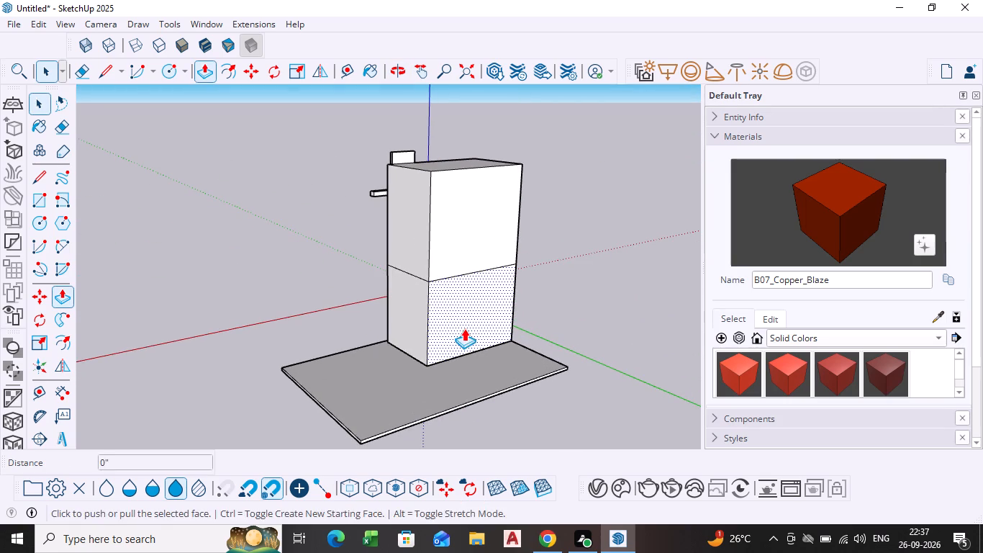
{"action": "left_click", "coordinate": [464, 328]}
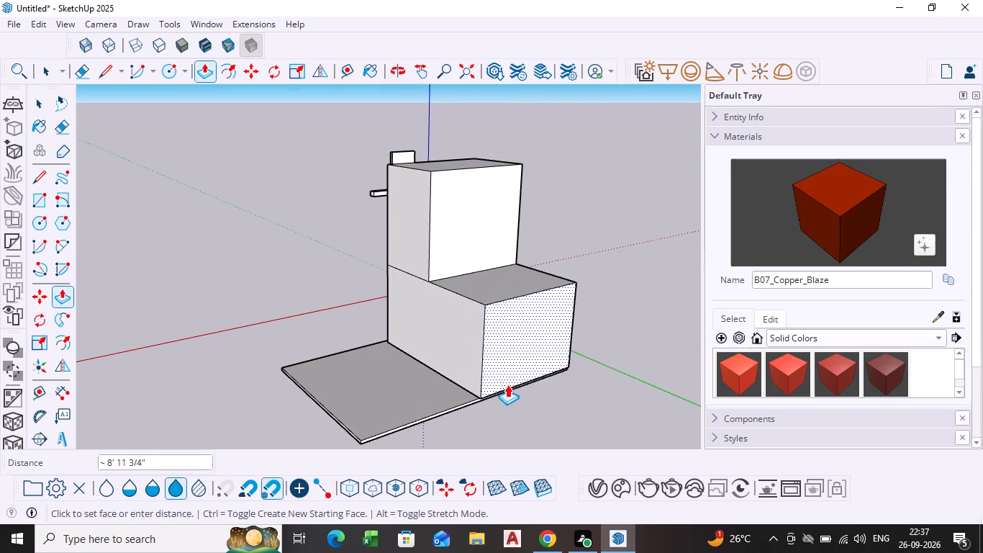
{"action": "scroll", "coordinate": [498, 378], "scroll_direction": "up", "scroll_amount": 6}
{"action": "scroll", "coordinate": [500, 395], "scroll_direction": "down", "scroll_amount": 2}
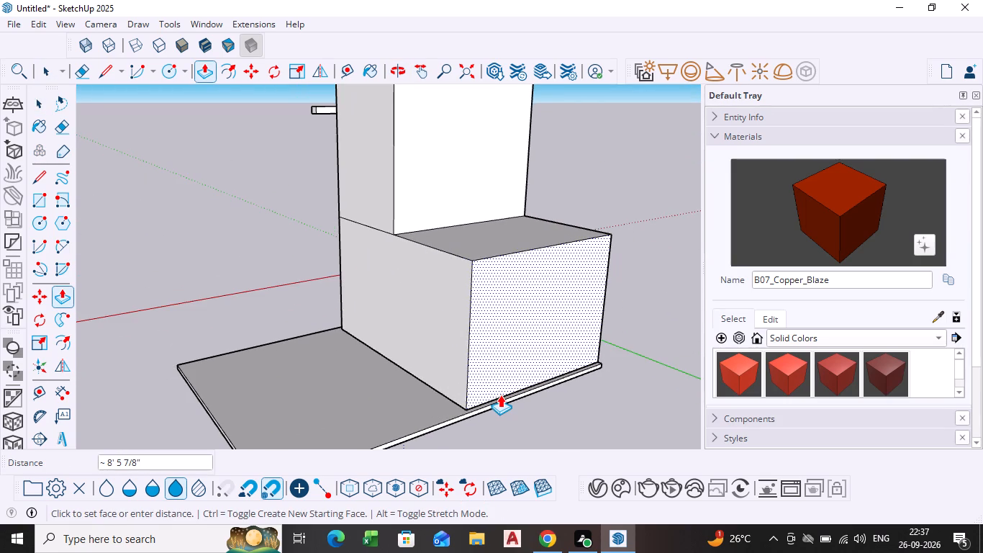
{"action": "left_click", "coordinate": [500, 398]}
{"action": "scroll", "coordinate": [484, 315], "scroll_direction": "down", "scroll_amount": 4}
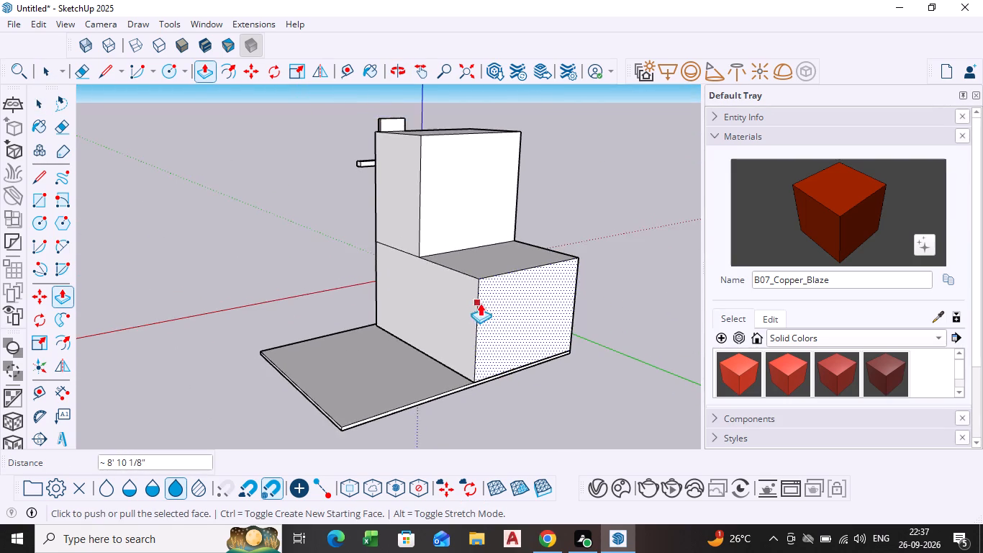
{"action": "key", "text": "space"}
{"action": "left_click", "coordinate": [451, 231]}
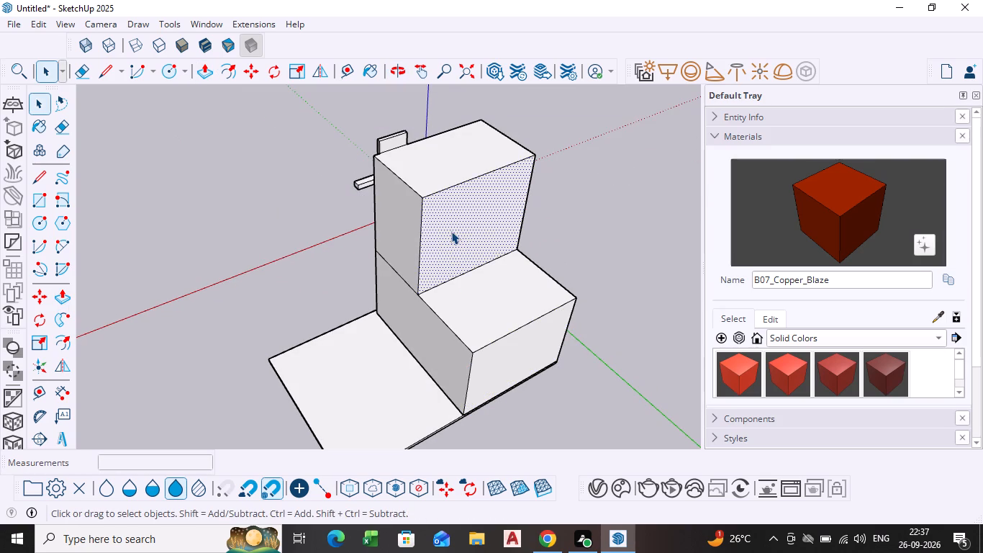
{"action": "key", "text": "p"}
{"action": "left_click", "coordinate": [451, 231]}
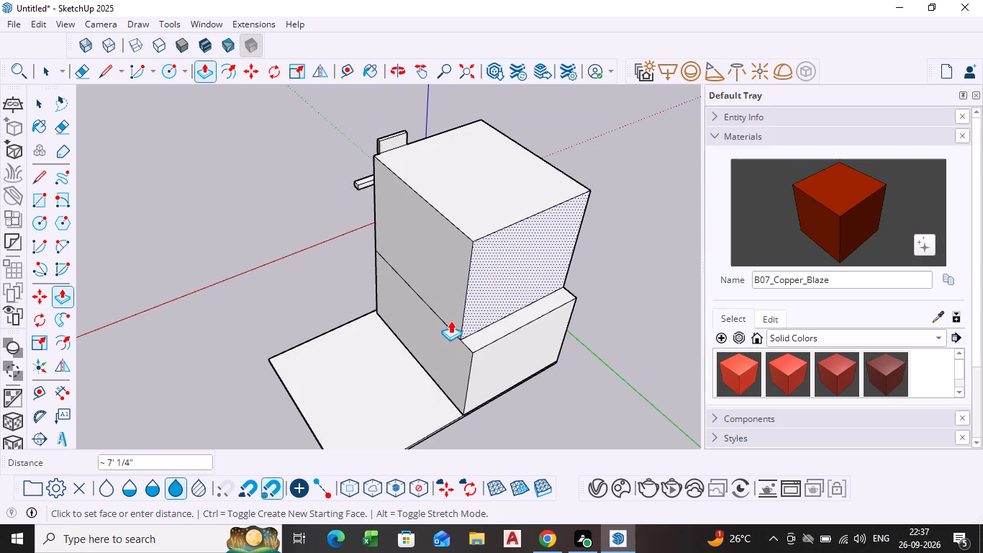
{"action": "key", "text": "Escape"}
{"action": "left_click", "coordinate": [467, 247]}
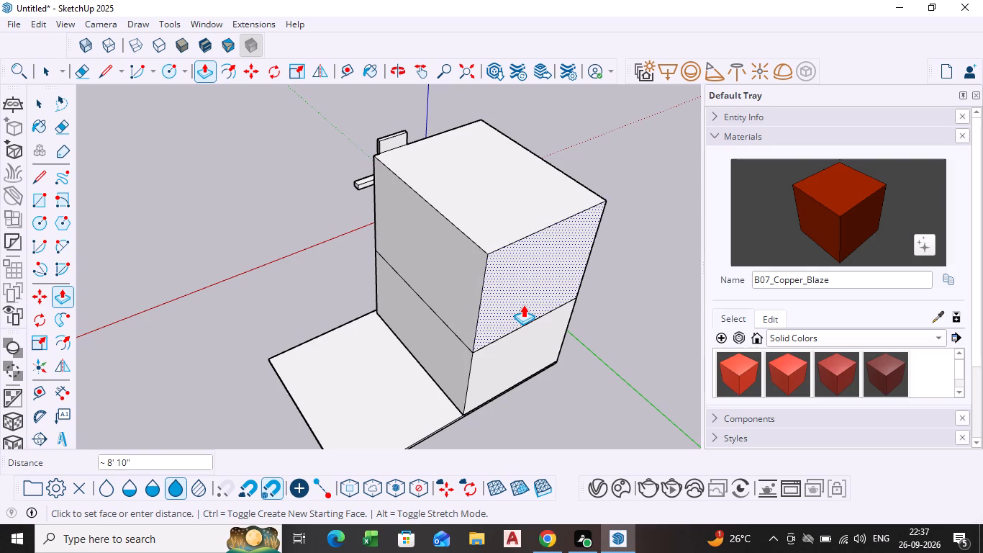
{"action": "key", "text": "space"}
Push/Pull the upper-floor rear wall about 8' 10" outward, flush with the ground-floor rear wall.
{"action": "left_click", "coordinate": [466, 251]}
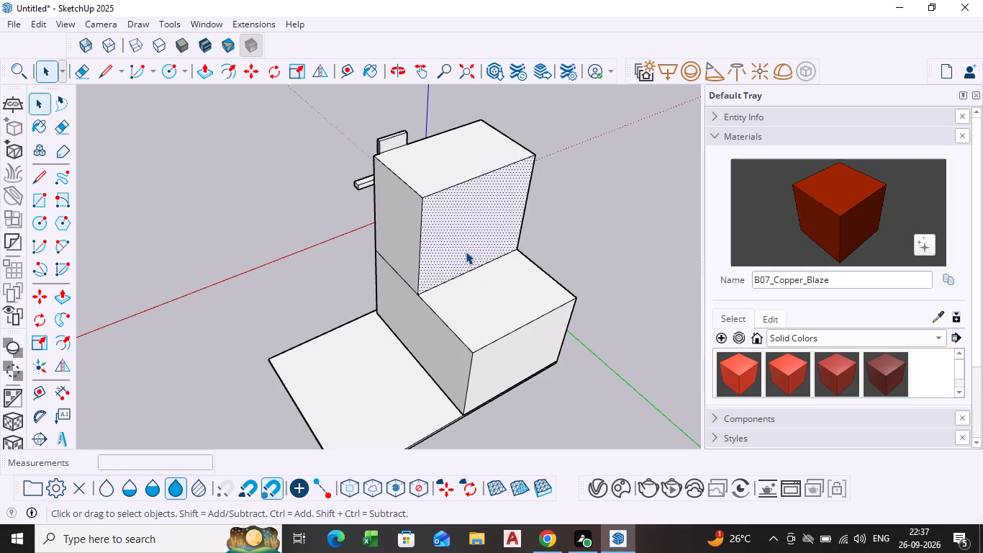
{"action": "key", "text": "p"}
{"action": "left_click", "coordinate": [466, 251]}
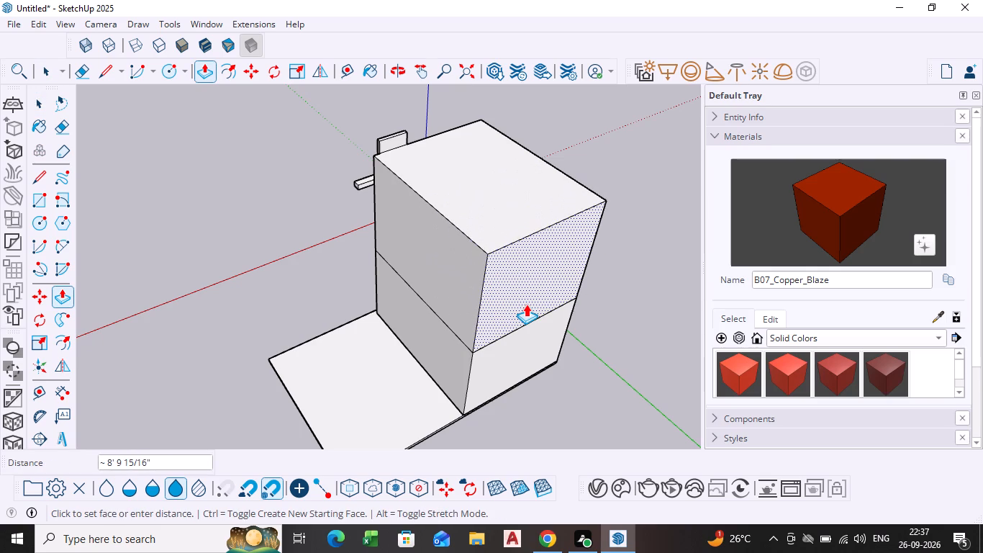
{"action": "left_click", "coordinate": [526, 304]}
{"action": "key", "text": "space"}
Inspect the extended house from the front facade and the open part of the base slab beside the side wall.
{"action": "scroll", "coordinate": [443, 372], "scroll_direction": "down", "scroll_amount": 6}
{"action": "middle_click_drag", "start_coordinate": [436, 368], "coordinate": [443, 364]}
{"action": "scroll", "coordinate": [436, 368], "scroll_direction": "down", "scroll_amount": 1}
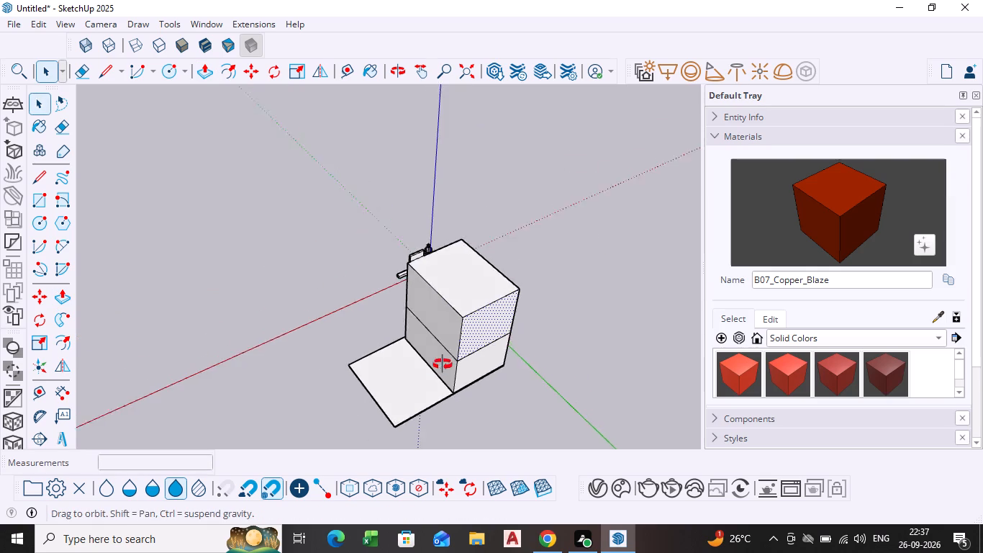
{"action": "middle_click_drag", "start_coordinate": [443, 364], "coordinate": [652, 320]}
{"action": "scroll", "coordinate": [447, 372], "scroll_direction": "down", "scroll_amount": 1}
{"action": "middle_click_drag", "start_coordinate": [447, 372], "coordinate": [653, 342]}
{"action": "scroll", "coordinate": [413, 341], "scroll_direction": "up", "scroll_amount": 4}
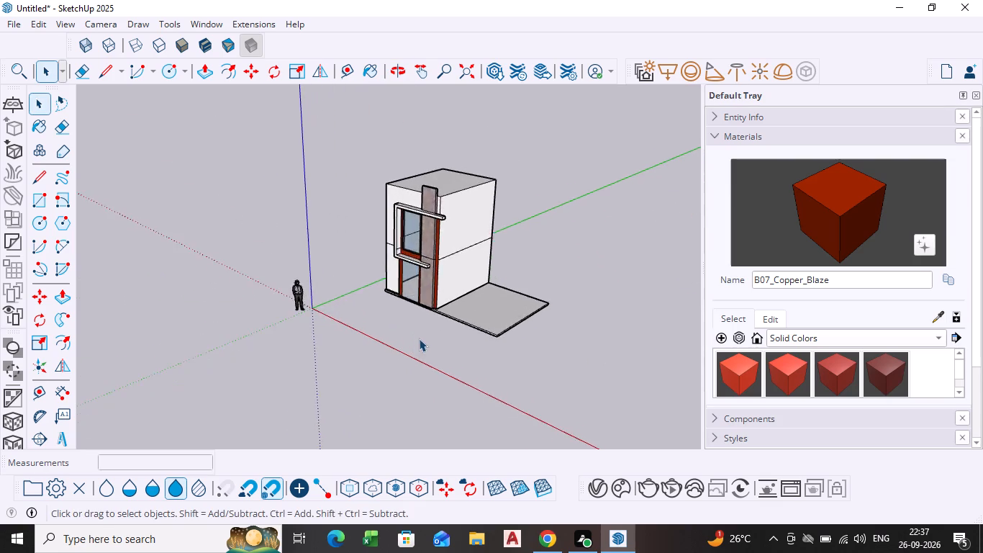
{"action": "scroll", "coordinate": [419, 338], "scroll_direction": "up", "scroll_amount": 2}
{"action": "middle_click_drag", "start_coordinate": [430, 354], "coordinate": [574, 373]}
{"action": "scroll", "coordinate": [432, 357], "scroll_direction": "down", "scroll_amount": 1}
{"action": "scroll", "coordinate": [435, 292], "scroll_direction": "up", "scroll_amount": 4}
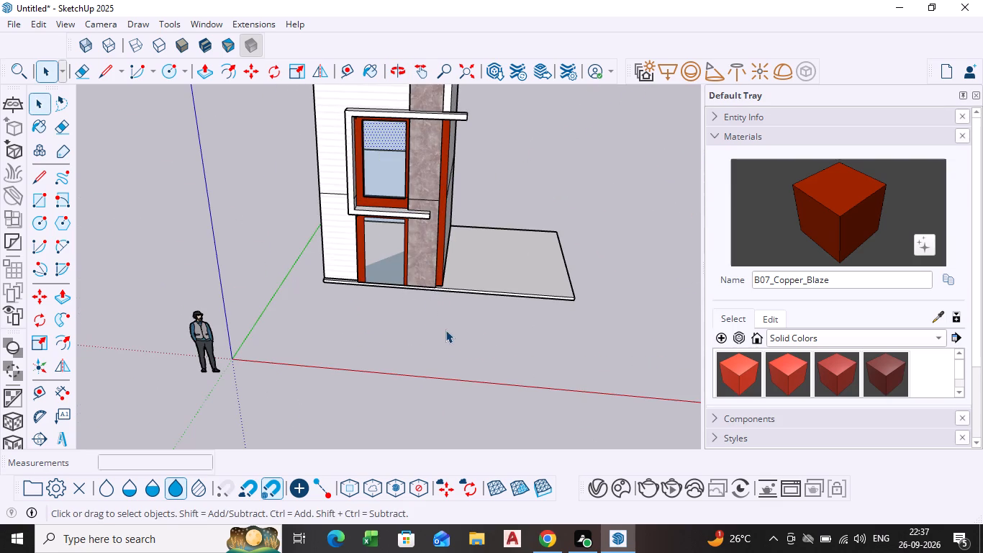
{"action": "middle_click_drag", "start_coordinate": [474, 390], "coordinate": [415, 453], "text": "shift"}
{"action": "middle_click_drag", "start_coordinate": [399, 407], "coordinate": [407, 344]}
{"action": "scroll", "coordinate": [400, 334], "scroll_direction": "up", "scroll_amount": 7}
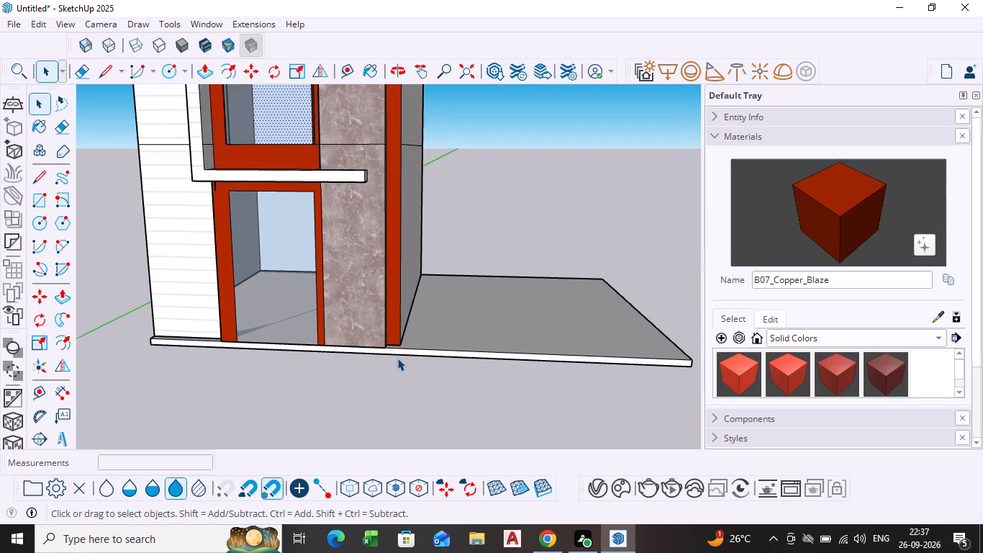
{"action": "scroll", "coordinate": [465, 346], "scroll_direction": "down", "scroll_amount": 1}
{"action": "scroll", "coordinate": [535, 333], "scroll_direction": "down", "scroll_amount": 1}
{"action": "middle_click_drag", "start_coordinate": [535, 328], "coordinate": [487, 357], "text": "shift"}
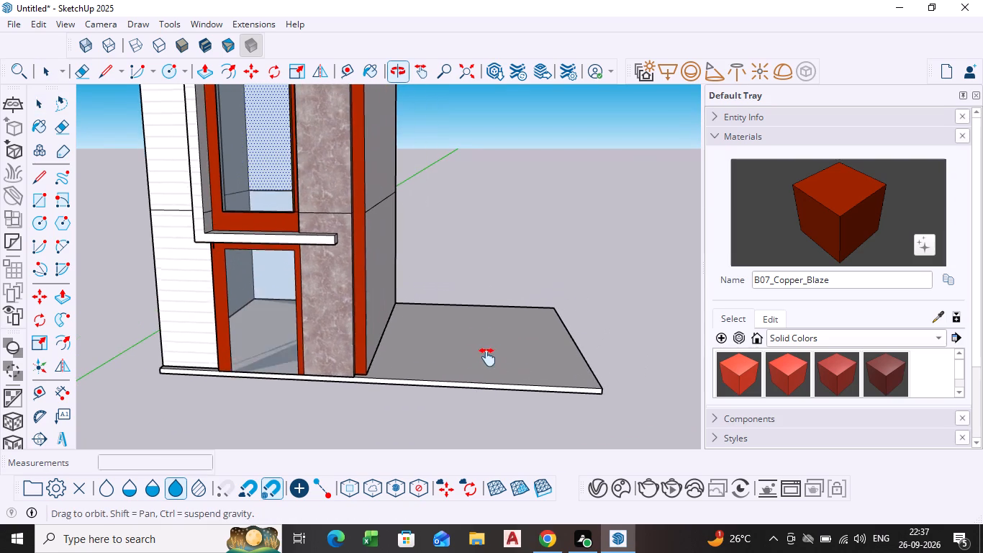
{"action": "middle_click_drag", "start_coordinate": [487, 357], "coordinate": [486, 357], "text": "shift"}
{"action": "middle_click_drag", "start_coordinate": [419, 326], "coordinate": [441, 361]}
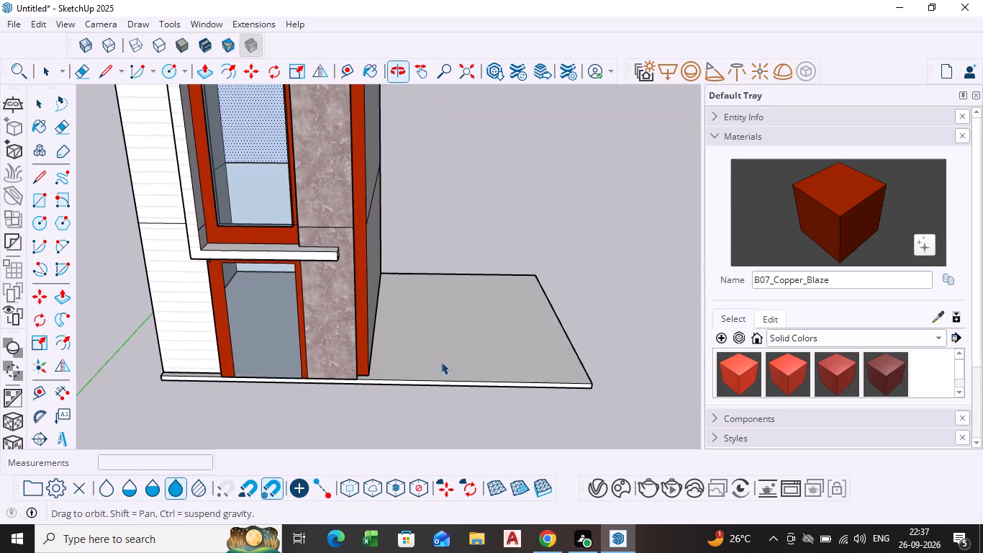
{"action": "middle_click_drag", "start_coordinate": [441, 361], "coordinate": [439, 367]}
{"action": "scroll", "coordinate": [426, 316], "scroll_direction": "up", "scroll_amount": 3}
{"action": "middle_click_drag", "start_coordinate": [425, 314], "coordinate": [440, 351]}
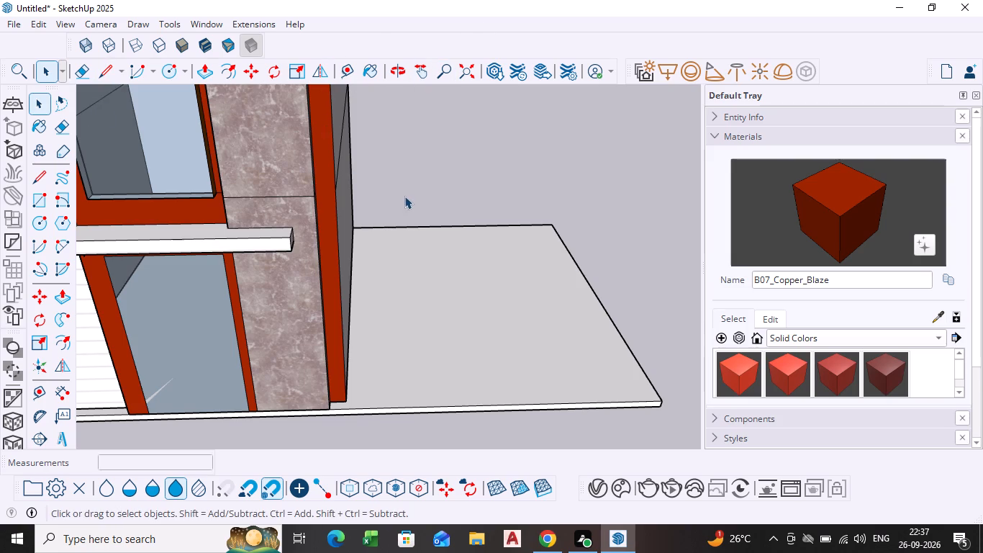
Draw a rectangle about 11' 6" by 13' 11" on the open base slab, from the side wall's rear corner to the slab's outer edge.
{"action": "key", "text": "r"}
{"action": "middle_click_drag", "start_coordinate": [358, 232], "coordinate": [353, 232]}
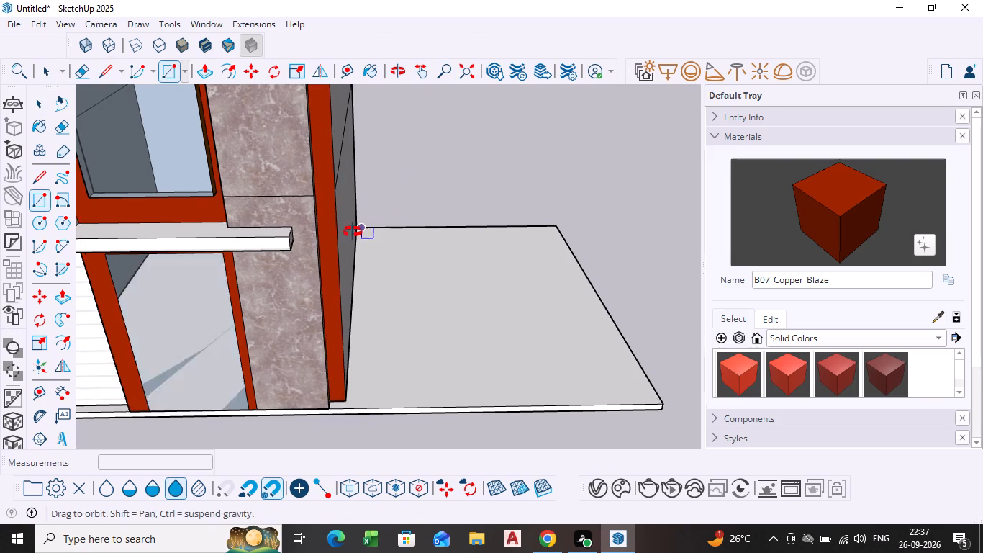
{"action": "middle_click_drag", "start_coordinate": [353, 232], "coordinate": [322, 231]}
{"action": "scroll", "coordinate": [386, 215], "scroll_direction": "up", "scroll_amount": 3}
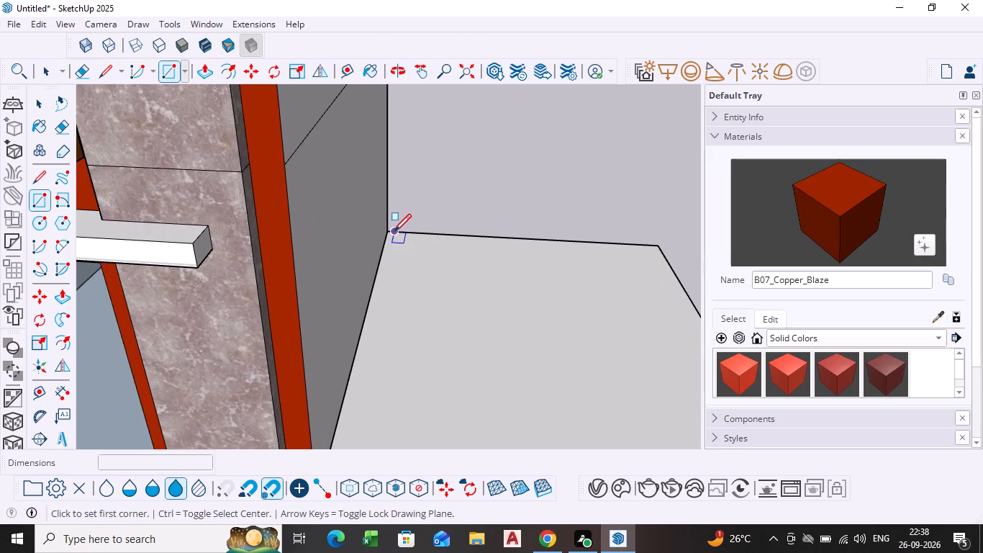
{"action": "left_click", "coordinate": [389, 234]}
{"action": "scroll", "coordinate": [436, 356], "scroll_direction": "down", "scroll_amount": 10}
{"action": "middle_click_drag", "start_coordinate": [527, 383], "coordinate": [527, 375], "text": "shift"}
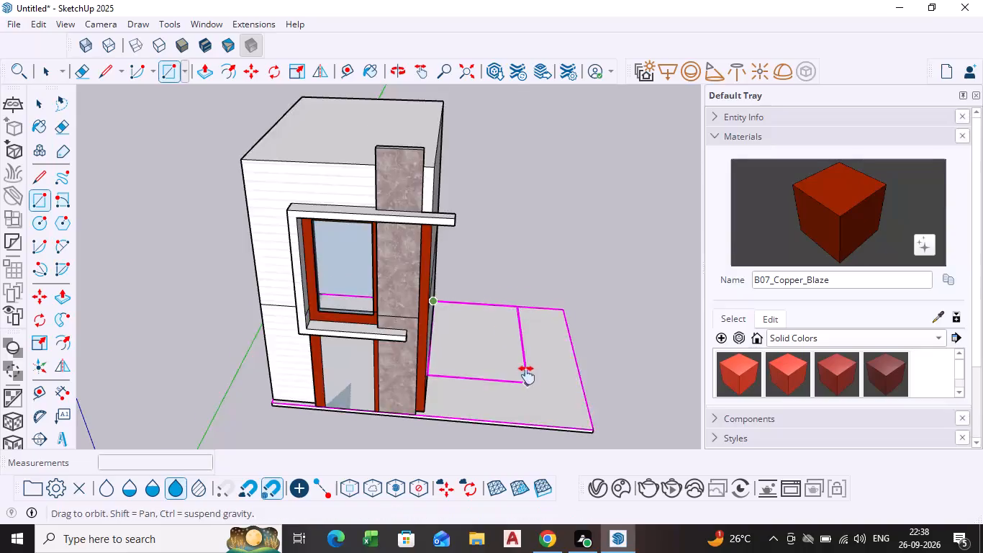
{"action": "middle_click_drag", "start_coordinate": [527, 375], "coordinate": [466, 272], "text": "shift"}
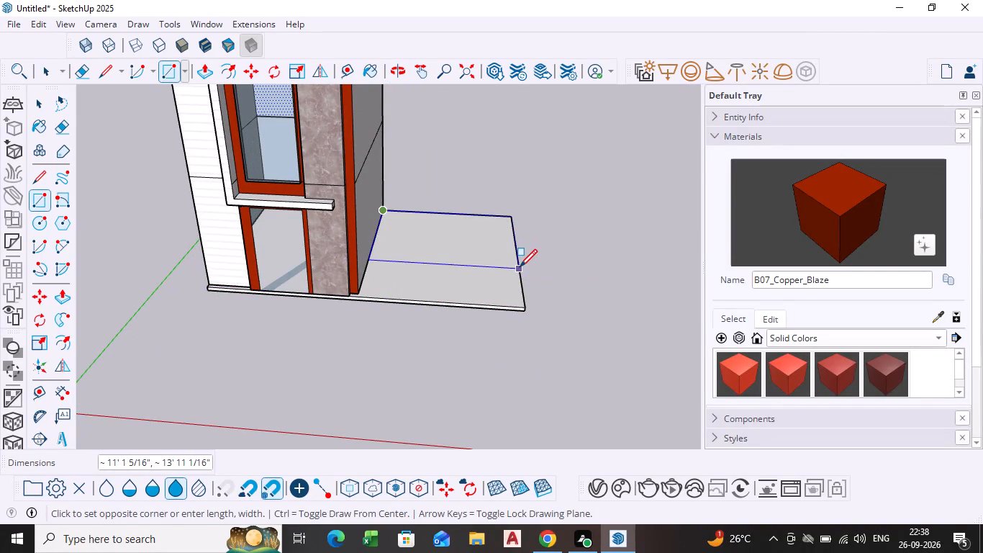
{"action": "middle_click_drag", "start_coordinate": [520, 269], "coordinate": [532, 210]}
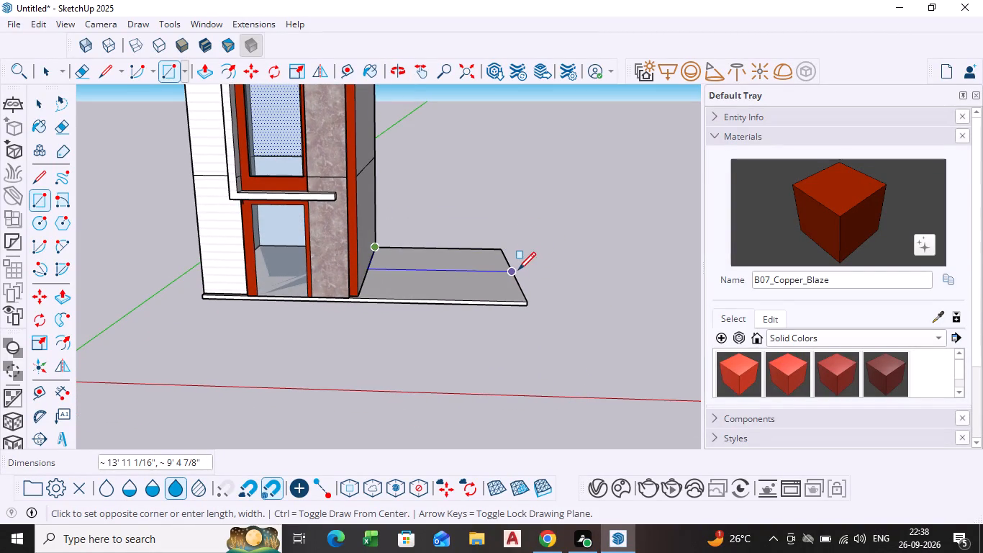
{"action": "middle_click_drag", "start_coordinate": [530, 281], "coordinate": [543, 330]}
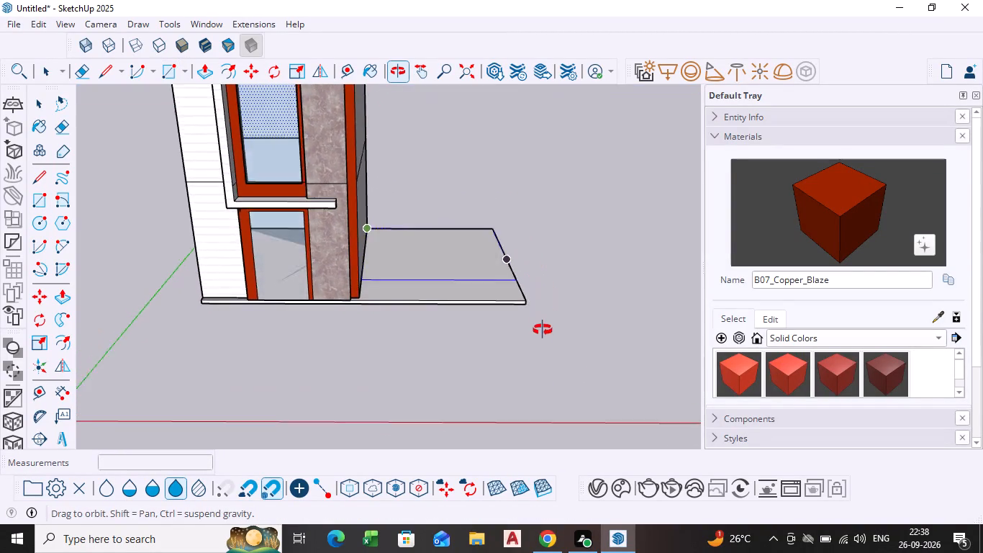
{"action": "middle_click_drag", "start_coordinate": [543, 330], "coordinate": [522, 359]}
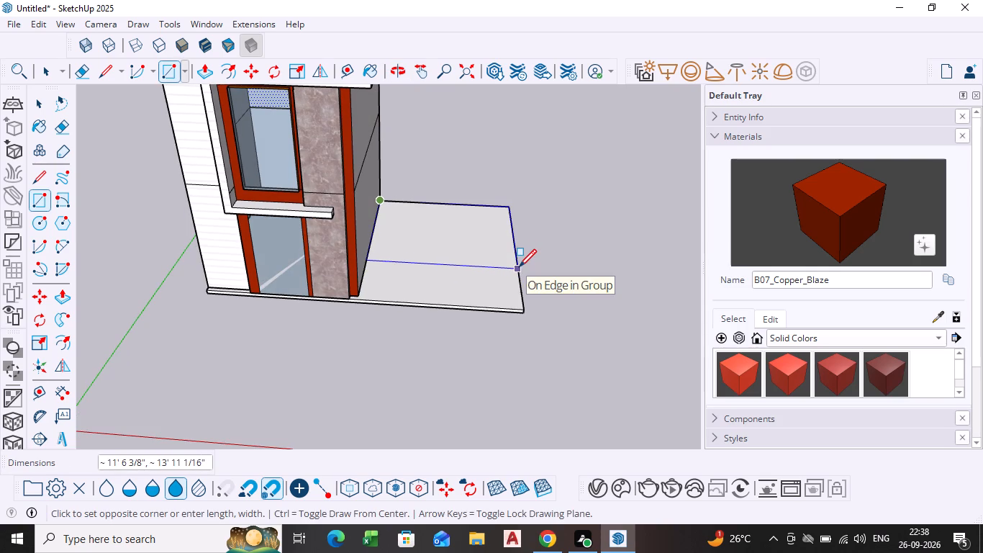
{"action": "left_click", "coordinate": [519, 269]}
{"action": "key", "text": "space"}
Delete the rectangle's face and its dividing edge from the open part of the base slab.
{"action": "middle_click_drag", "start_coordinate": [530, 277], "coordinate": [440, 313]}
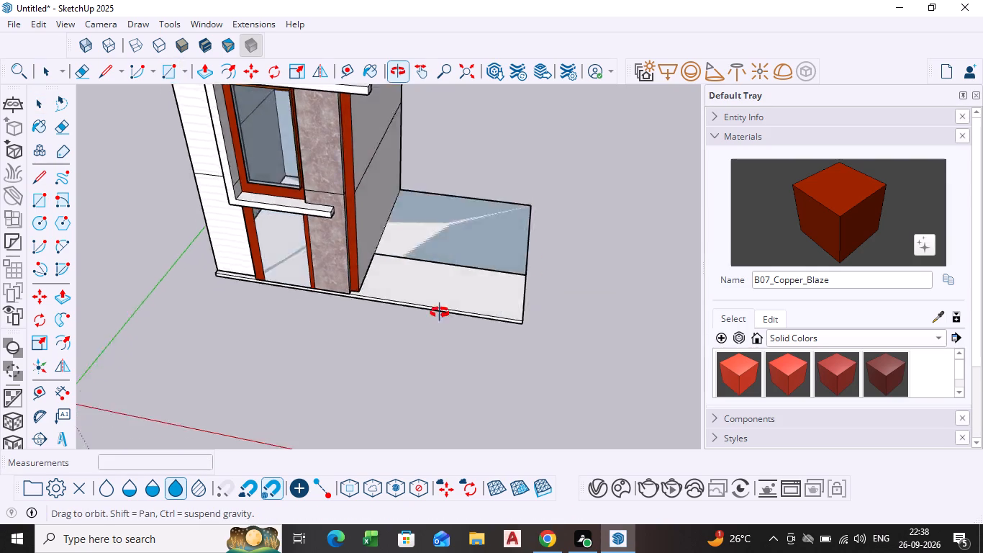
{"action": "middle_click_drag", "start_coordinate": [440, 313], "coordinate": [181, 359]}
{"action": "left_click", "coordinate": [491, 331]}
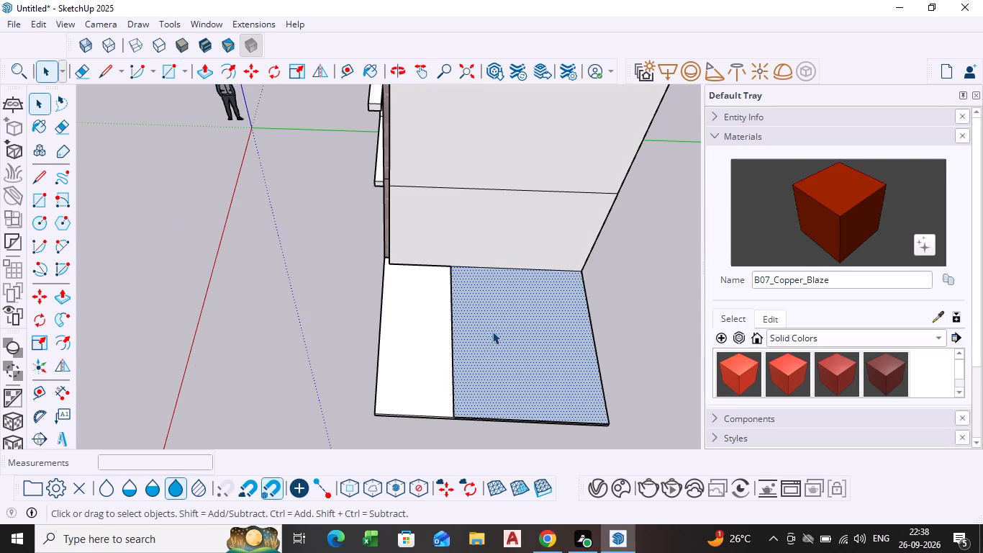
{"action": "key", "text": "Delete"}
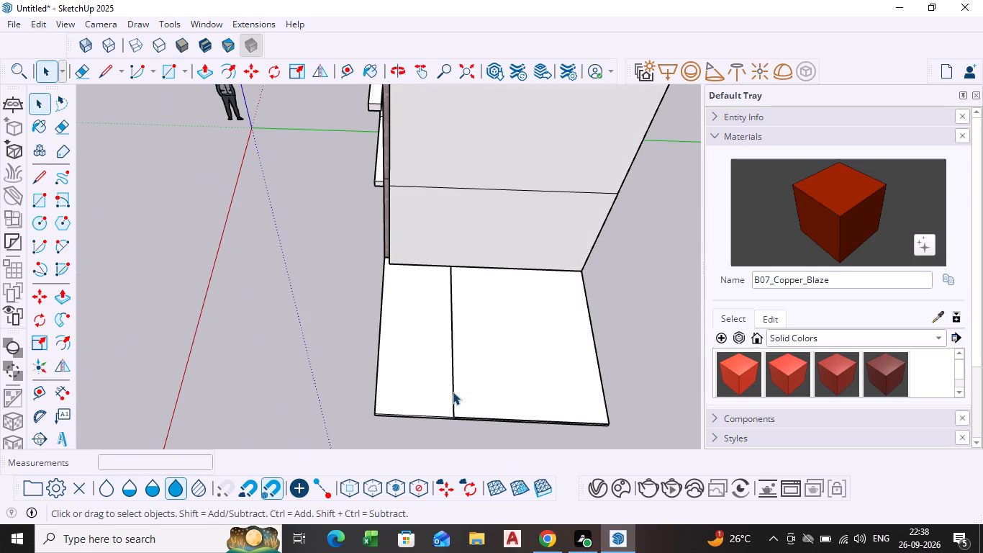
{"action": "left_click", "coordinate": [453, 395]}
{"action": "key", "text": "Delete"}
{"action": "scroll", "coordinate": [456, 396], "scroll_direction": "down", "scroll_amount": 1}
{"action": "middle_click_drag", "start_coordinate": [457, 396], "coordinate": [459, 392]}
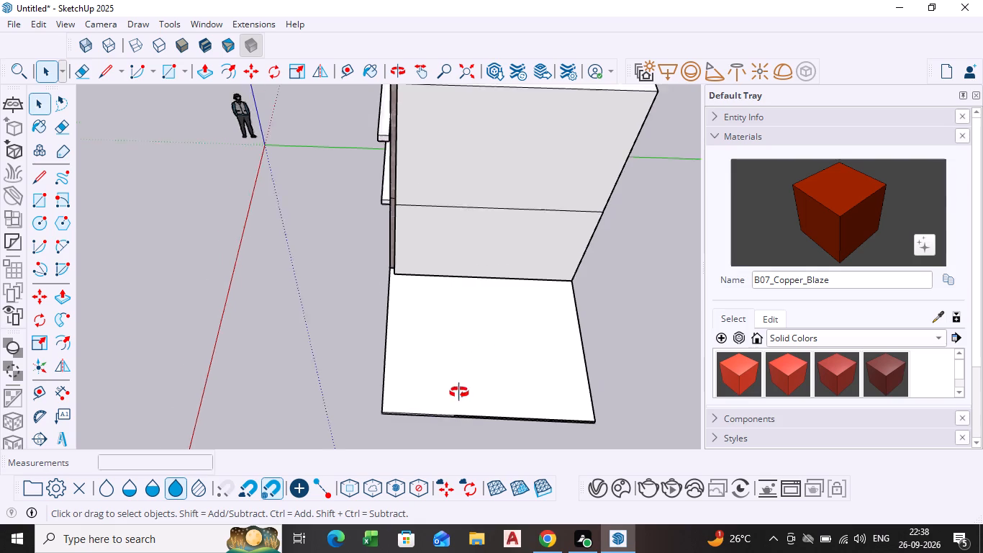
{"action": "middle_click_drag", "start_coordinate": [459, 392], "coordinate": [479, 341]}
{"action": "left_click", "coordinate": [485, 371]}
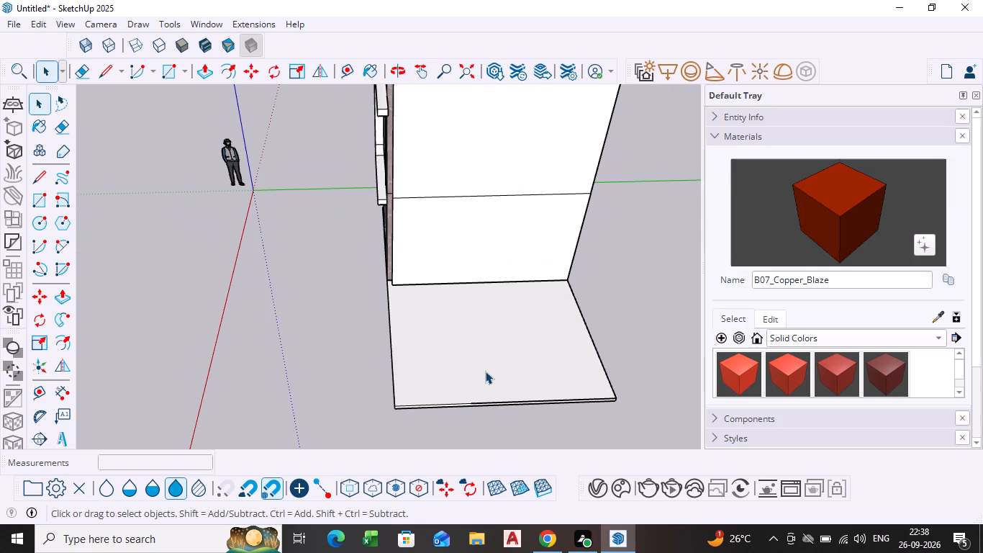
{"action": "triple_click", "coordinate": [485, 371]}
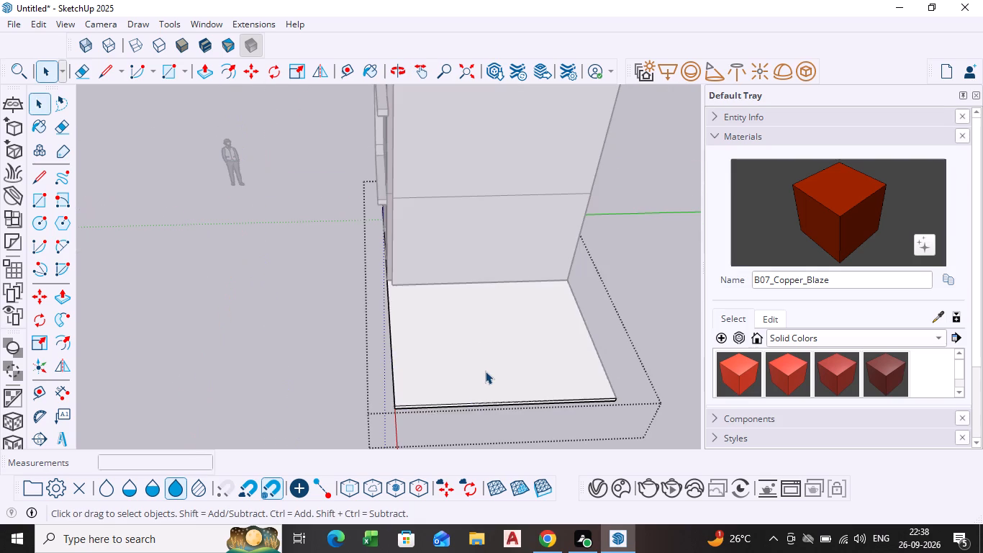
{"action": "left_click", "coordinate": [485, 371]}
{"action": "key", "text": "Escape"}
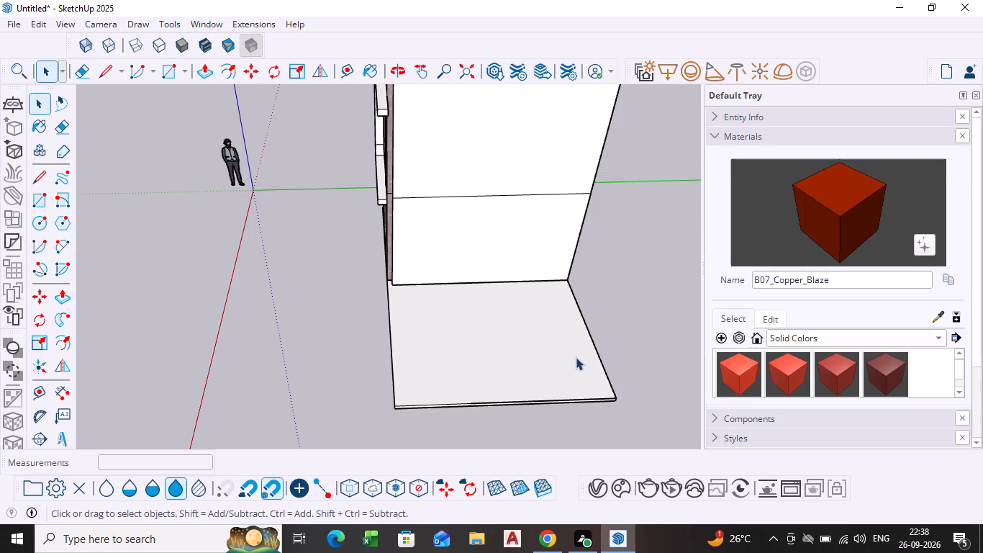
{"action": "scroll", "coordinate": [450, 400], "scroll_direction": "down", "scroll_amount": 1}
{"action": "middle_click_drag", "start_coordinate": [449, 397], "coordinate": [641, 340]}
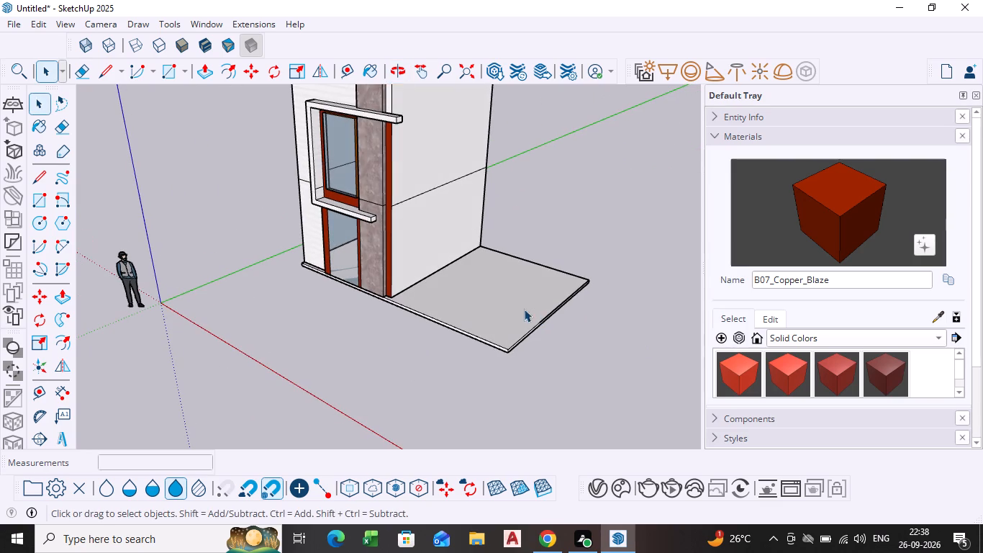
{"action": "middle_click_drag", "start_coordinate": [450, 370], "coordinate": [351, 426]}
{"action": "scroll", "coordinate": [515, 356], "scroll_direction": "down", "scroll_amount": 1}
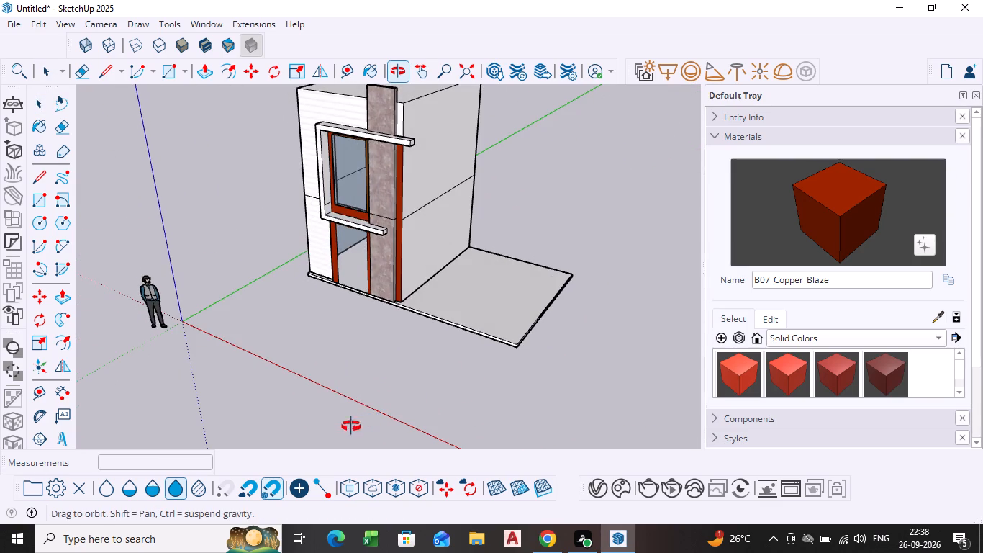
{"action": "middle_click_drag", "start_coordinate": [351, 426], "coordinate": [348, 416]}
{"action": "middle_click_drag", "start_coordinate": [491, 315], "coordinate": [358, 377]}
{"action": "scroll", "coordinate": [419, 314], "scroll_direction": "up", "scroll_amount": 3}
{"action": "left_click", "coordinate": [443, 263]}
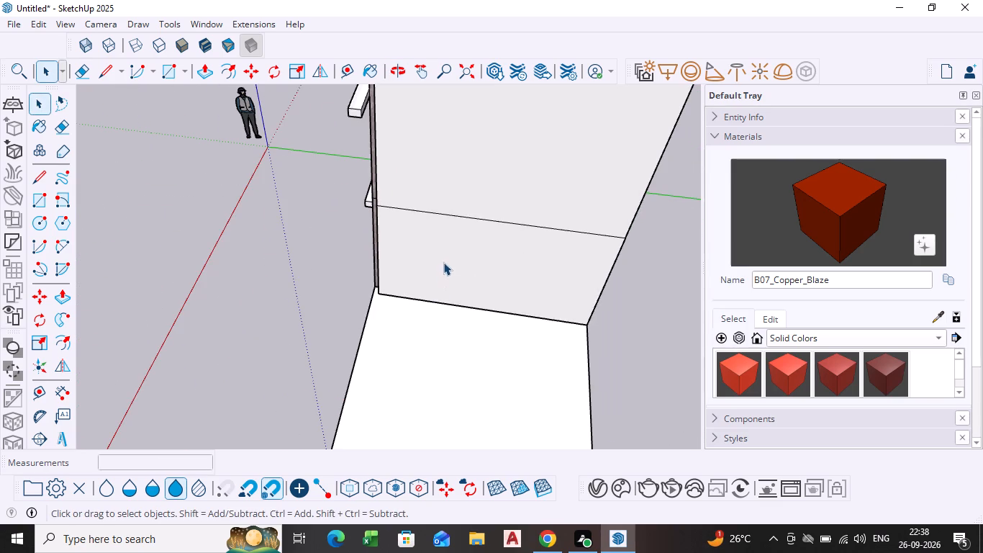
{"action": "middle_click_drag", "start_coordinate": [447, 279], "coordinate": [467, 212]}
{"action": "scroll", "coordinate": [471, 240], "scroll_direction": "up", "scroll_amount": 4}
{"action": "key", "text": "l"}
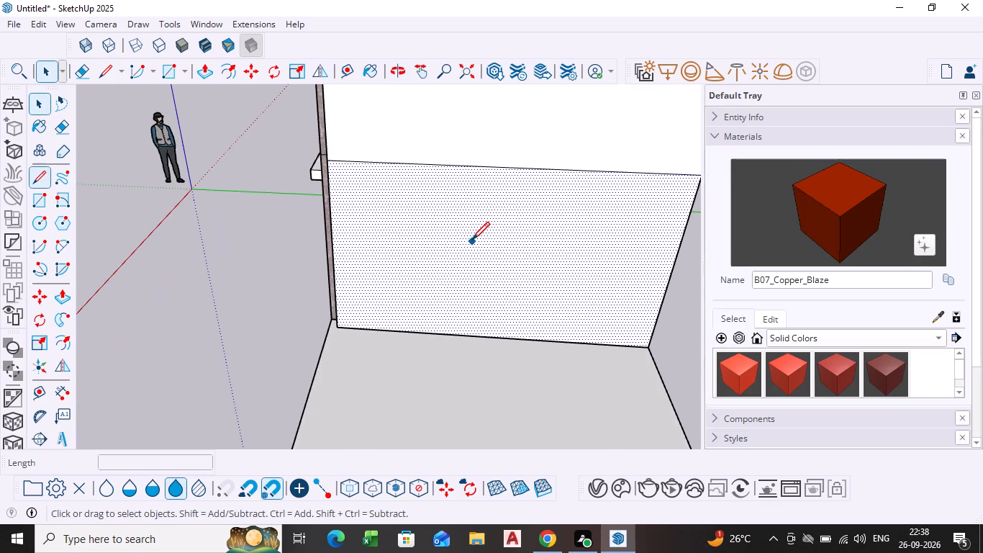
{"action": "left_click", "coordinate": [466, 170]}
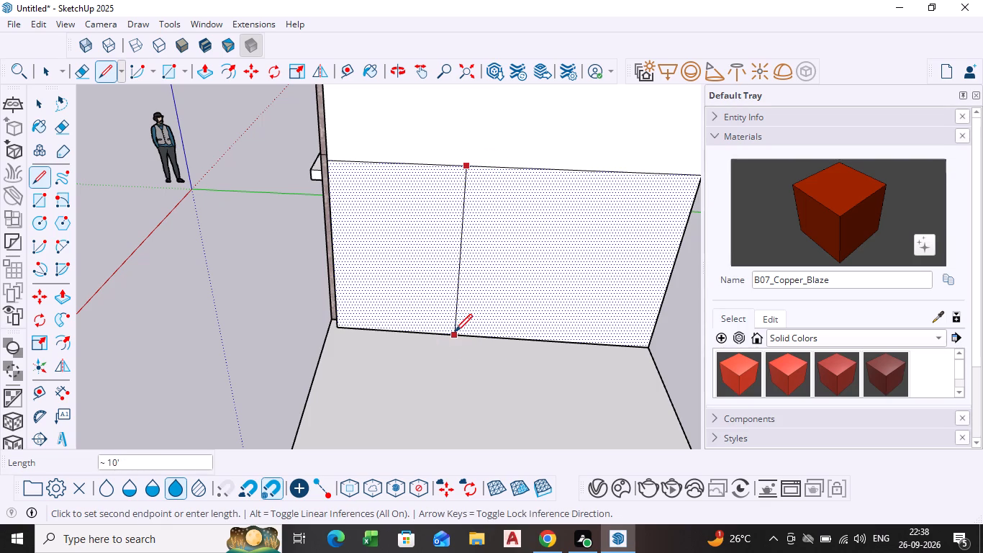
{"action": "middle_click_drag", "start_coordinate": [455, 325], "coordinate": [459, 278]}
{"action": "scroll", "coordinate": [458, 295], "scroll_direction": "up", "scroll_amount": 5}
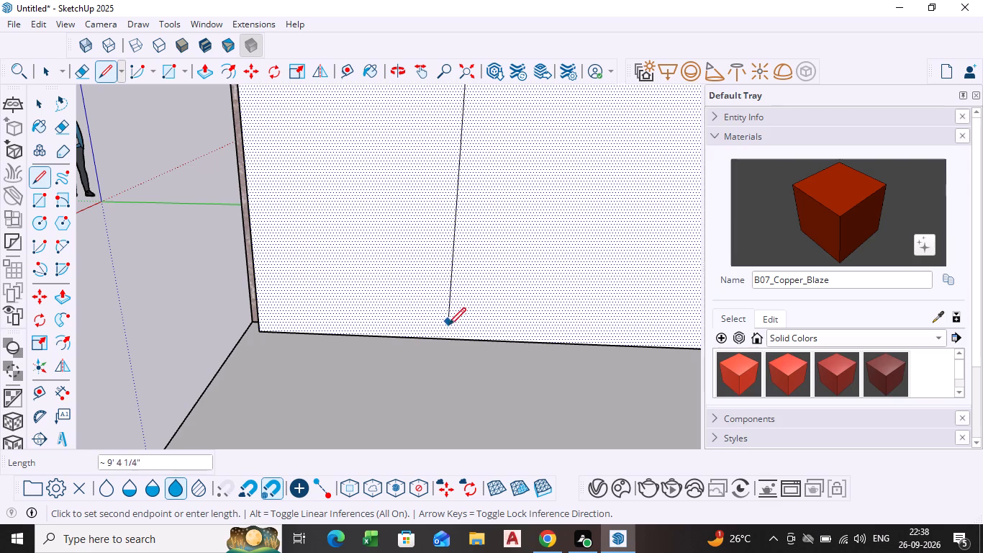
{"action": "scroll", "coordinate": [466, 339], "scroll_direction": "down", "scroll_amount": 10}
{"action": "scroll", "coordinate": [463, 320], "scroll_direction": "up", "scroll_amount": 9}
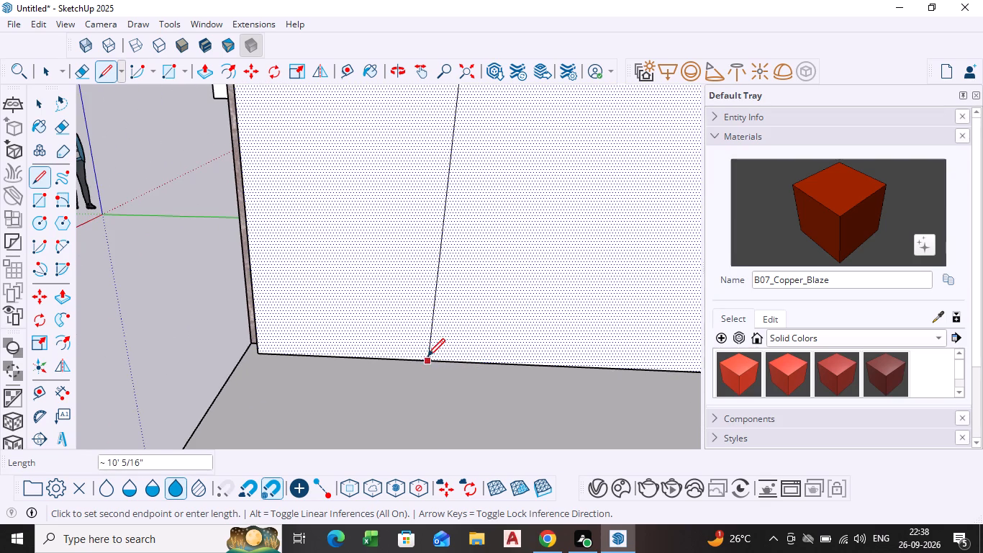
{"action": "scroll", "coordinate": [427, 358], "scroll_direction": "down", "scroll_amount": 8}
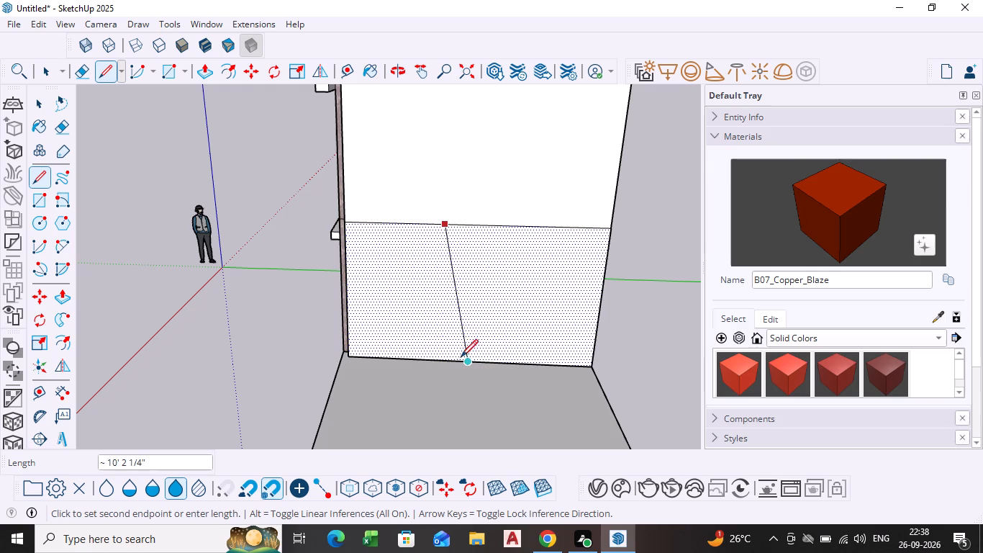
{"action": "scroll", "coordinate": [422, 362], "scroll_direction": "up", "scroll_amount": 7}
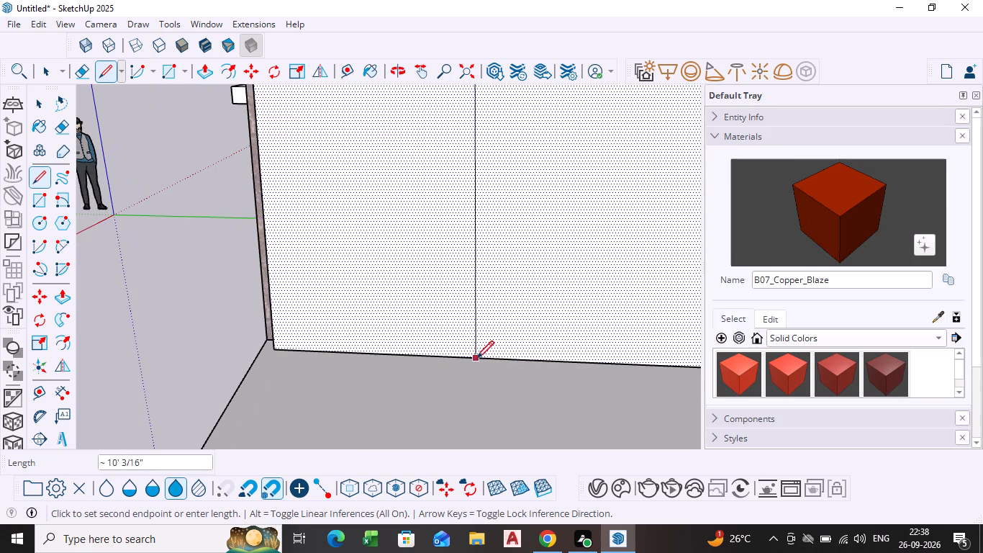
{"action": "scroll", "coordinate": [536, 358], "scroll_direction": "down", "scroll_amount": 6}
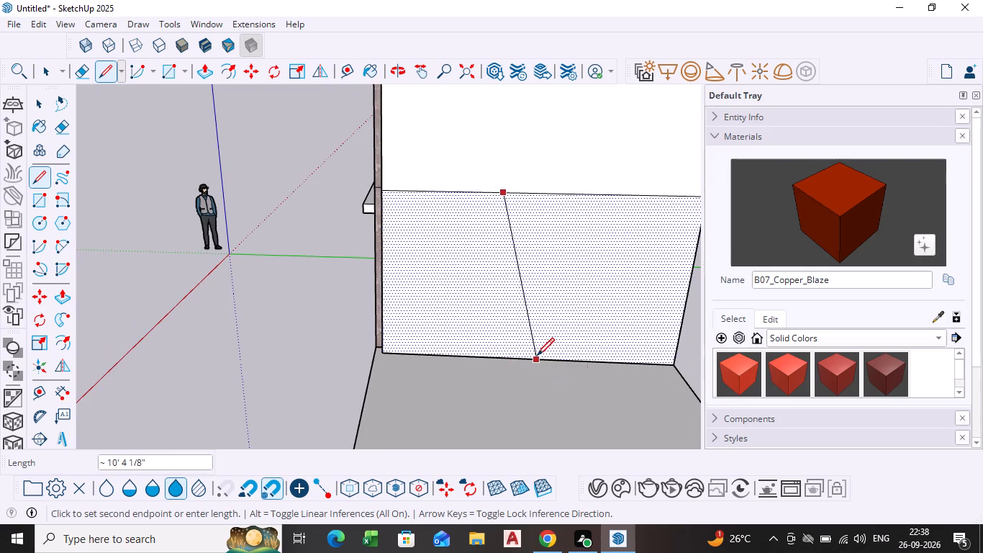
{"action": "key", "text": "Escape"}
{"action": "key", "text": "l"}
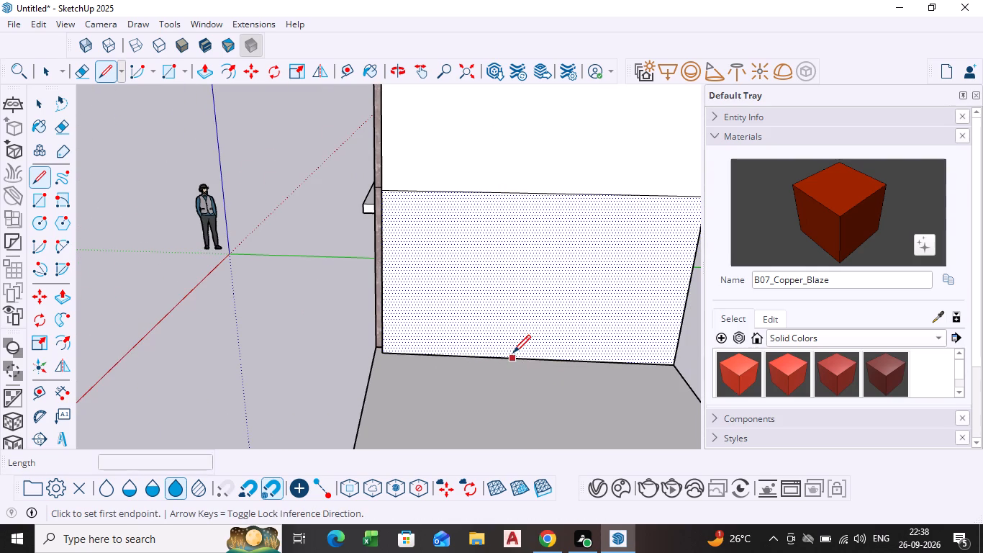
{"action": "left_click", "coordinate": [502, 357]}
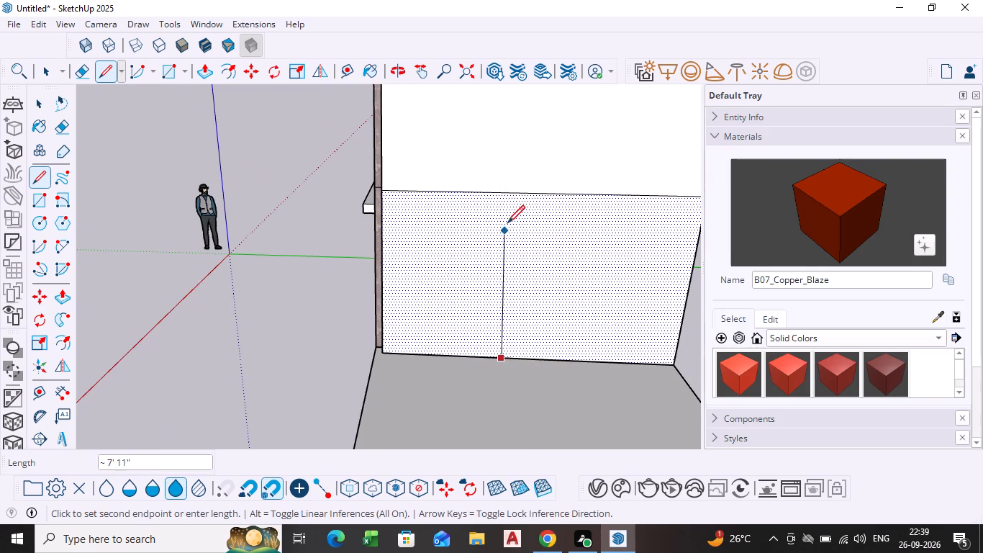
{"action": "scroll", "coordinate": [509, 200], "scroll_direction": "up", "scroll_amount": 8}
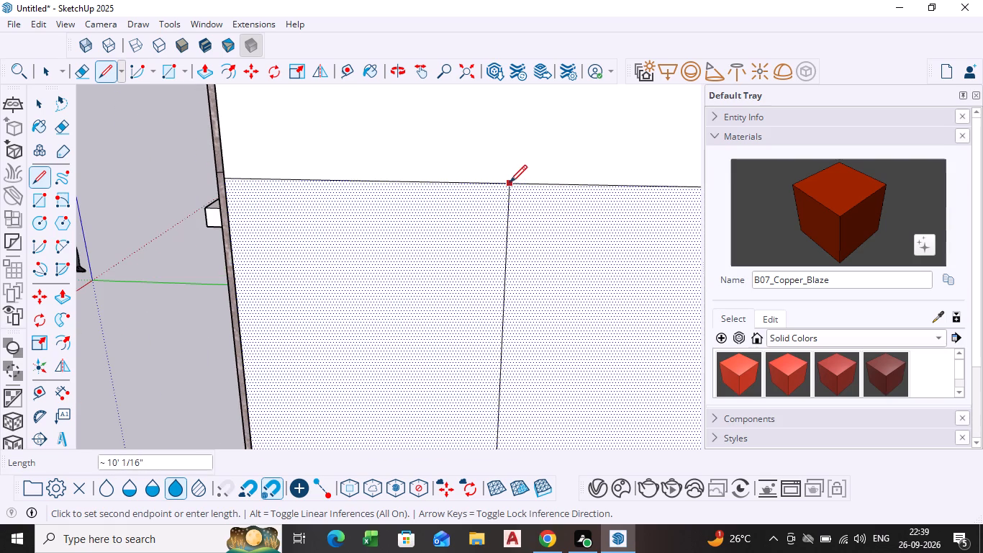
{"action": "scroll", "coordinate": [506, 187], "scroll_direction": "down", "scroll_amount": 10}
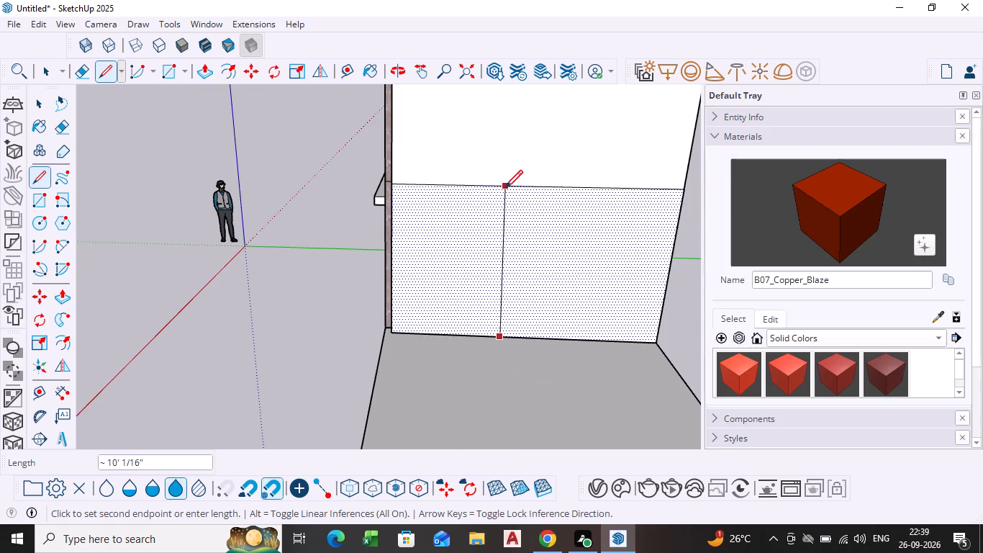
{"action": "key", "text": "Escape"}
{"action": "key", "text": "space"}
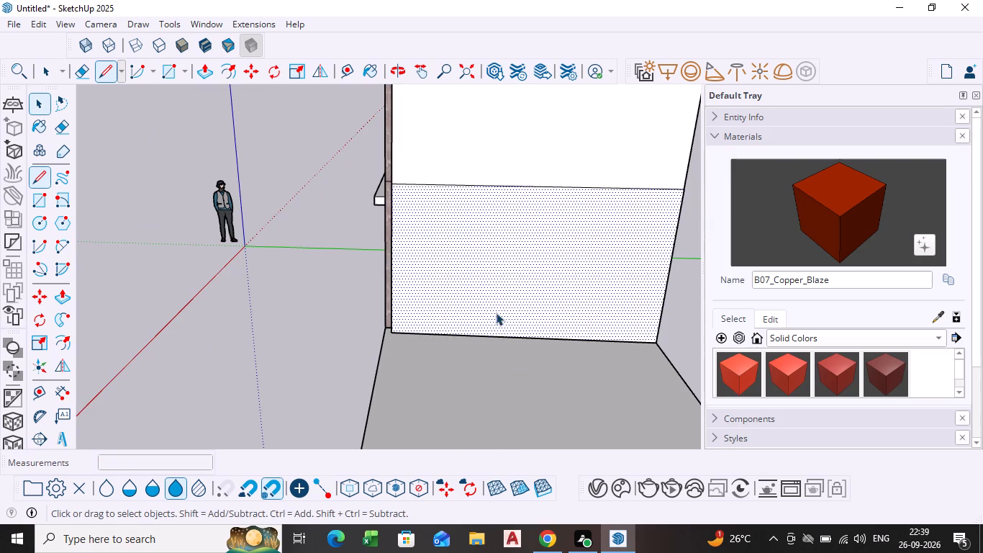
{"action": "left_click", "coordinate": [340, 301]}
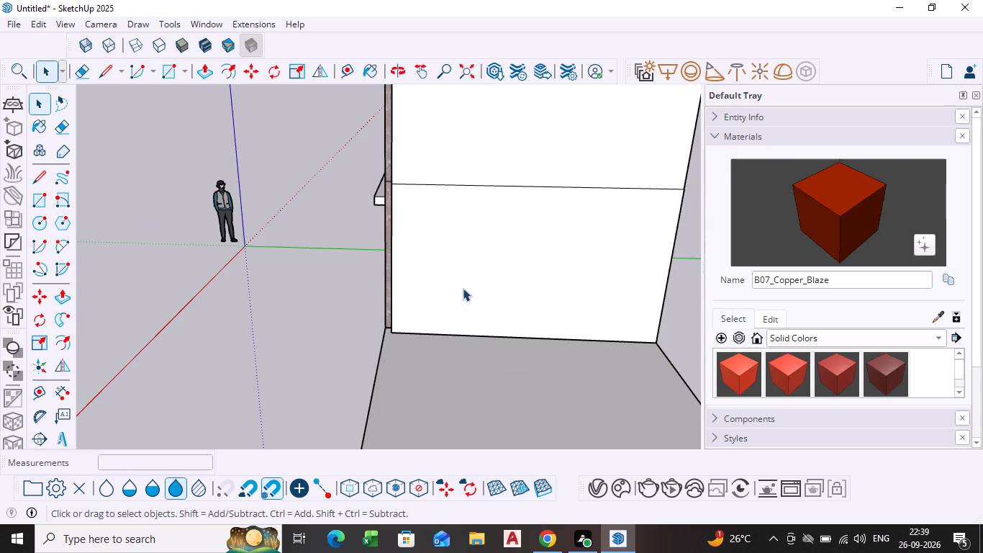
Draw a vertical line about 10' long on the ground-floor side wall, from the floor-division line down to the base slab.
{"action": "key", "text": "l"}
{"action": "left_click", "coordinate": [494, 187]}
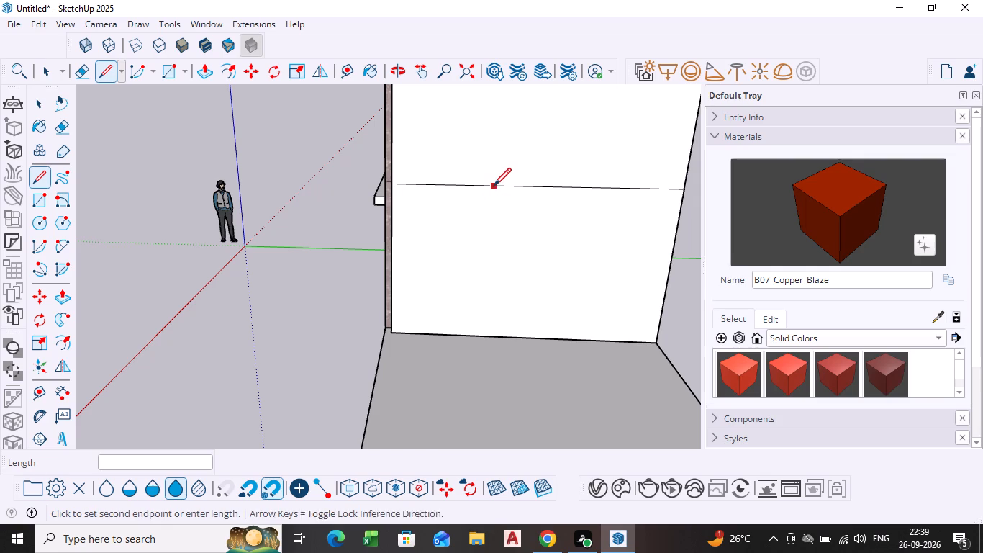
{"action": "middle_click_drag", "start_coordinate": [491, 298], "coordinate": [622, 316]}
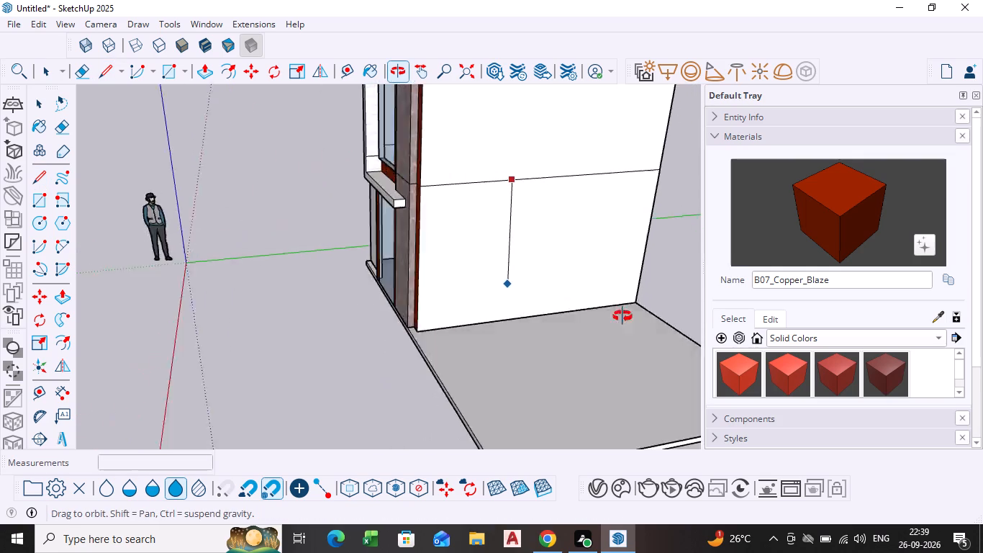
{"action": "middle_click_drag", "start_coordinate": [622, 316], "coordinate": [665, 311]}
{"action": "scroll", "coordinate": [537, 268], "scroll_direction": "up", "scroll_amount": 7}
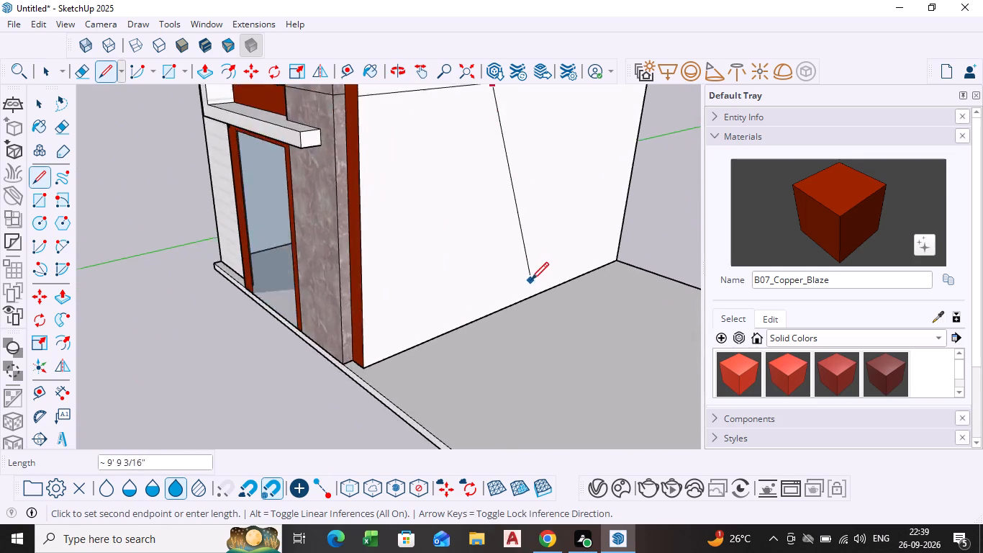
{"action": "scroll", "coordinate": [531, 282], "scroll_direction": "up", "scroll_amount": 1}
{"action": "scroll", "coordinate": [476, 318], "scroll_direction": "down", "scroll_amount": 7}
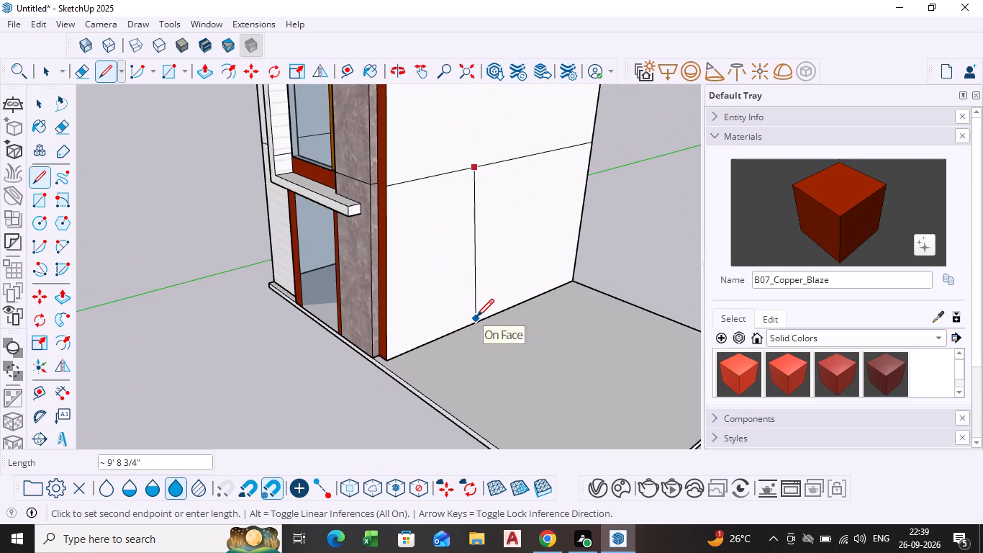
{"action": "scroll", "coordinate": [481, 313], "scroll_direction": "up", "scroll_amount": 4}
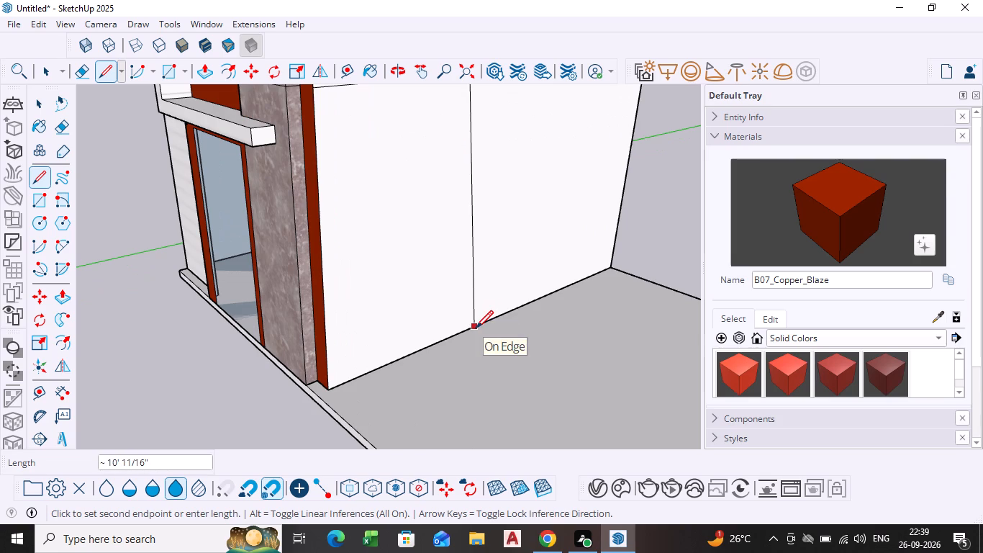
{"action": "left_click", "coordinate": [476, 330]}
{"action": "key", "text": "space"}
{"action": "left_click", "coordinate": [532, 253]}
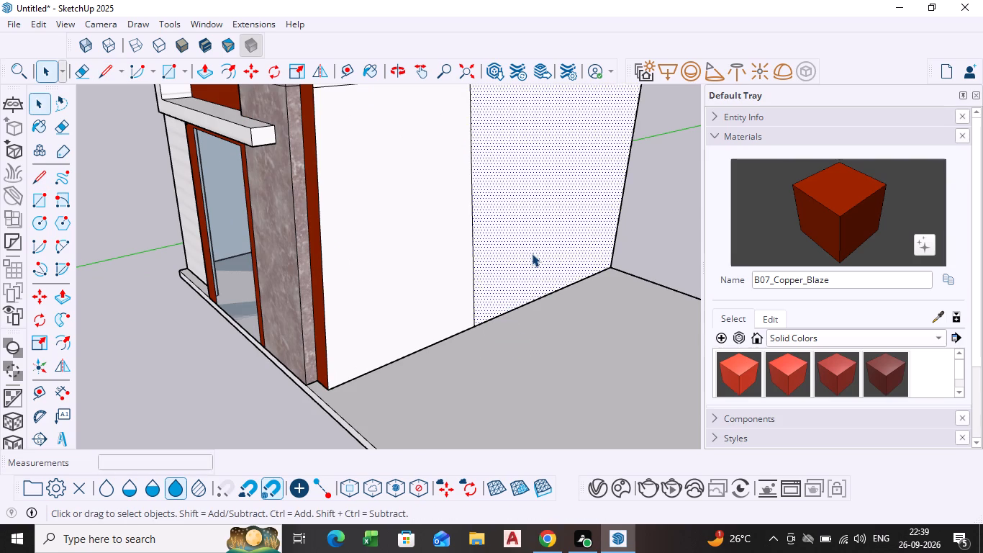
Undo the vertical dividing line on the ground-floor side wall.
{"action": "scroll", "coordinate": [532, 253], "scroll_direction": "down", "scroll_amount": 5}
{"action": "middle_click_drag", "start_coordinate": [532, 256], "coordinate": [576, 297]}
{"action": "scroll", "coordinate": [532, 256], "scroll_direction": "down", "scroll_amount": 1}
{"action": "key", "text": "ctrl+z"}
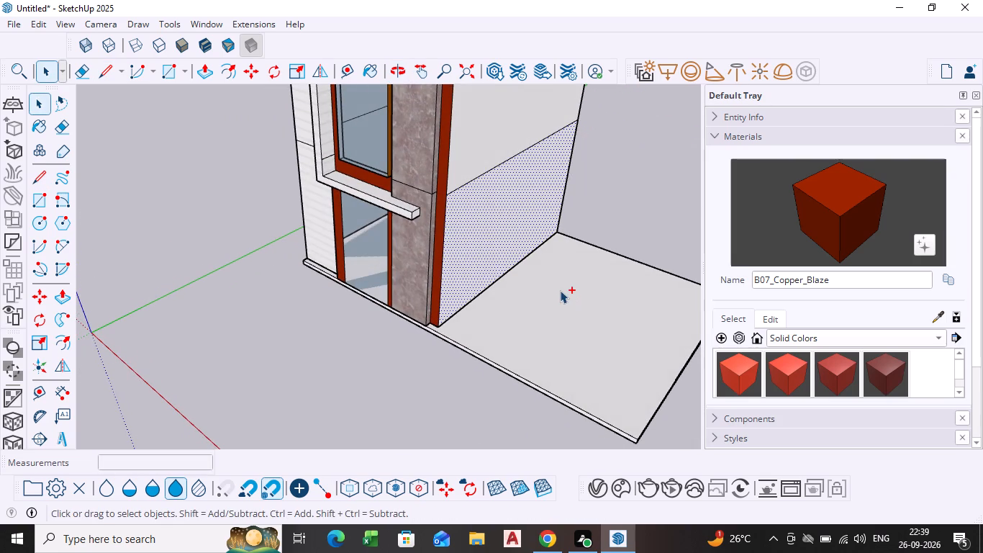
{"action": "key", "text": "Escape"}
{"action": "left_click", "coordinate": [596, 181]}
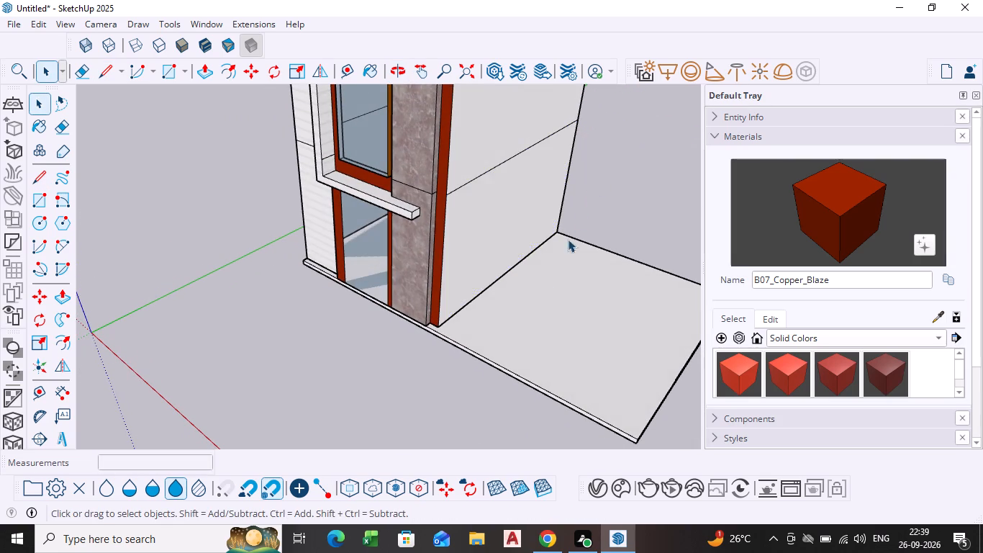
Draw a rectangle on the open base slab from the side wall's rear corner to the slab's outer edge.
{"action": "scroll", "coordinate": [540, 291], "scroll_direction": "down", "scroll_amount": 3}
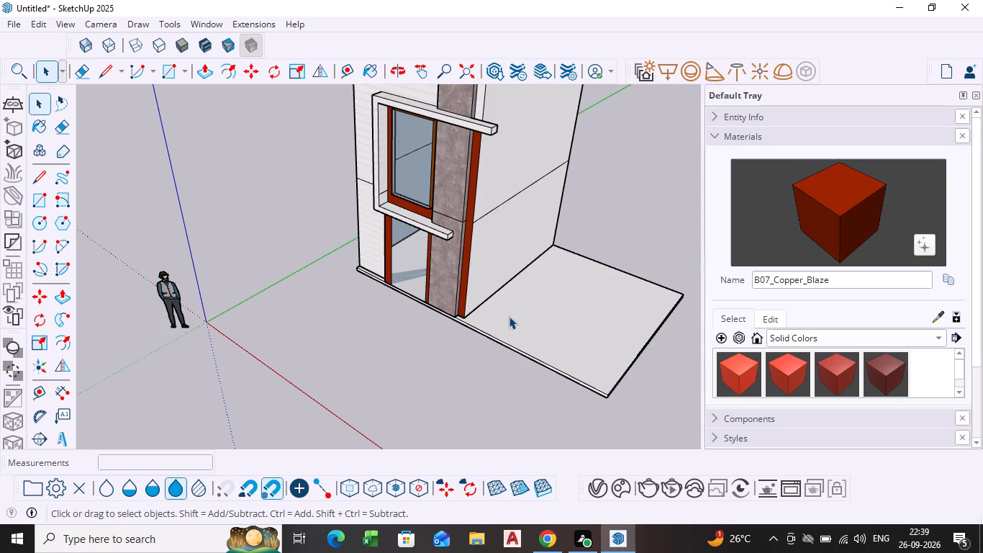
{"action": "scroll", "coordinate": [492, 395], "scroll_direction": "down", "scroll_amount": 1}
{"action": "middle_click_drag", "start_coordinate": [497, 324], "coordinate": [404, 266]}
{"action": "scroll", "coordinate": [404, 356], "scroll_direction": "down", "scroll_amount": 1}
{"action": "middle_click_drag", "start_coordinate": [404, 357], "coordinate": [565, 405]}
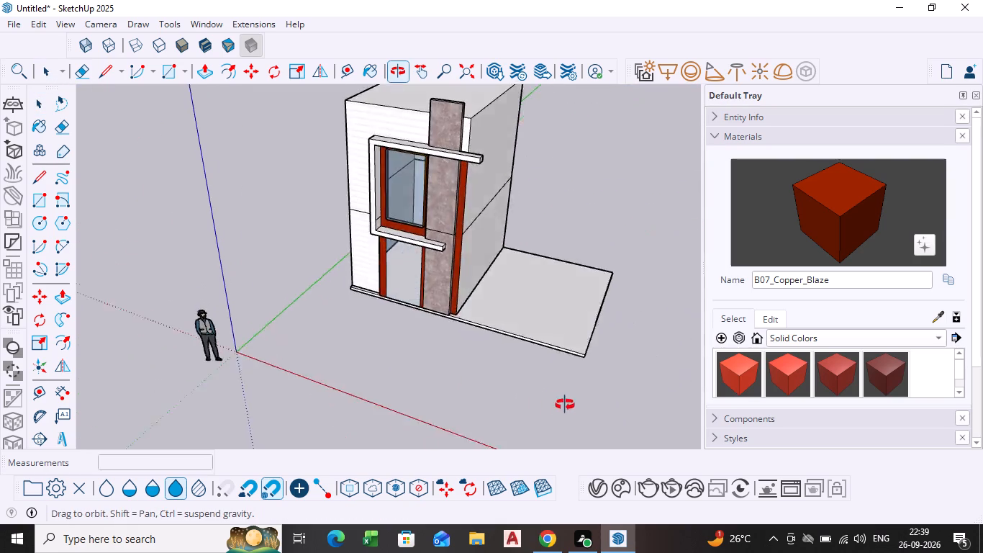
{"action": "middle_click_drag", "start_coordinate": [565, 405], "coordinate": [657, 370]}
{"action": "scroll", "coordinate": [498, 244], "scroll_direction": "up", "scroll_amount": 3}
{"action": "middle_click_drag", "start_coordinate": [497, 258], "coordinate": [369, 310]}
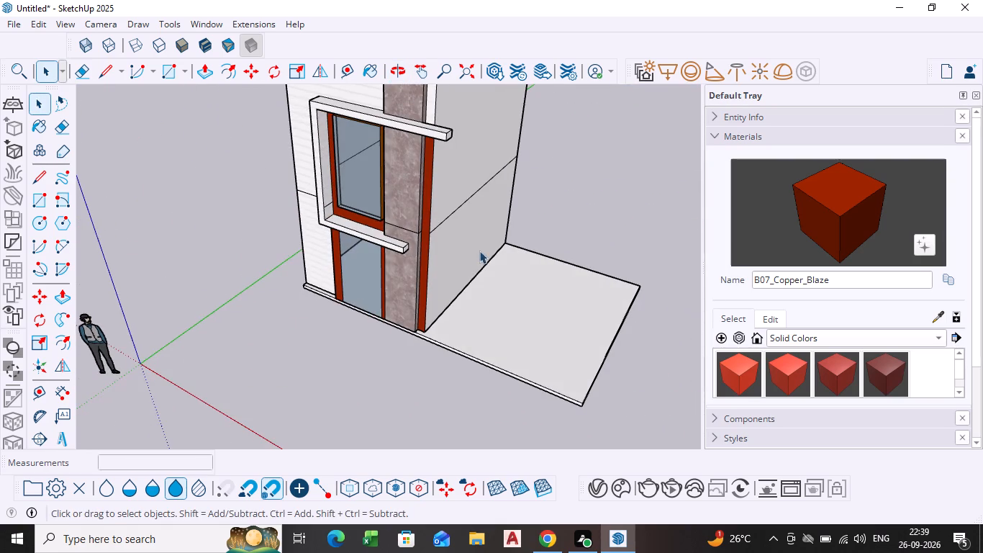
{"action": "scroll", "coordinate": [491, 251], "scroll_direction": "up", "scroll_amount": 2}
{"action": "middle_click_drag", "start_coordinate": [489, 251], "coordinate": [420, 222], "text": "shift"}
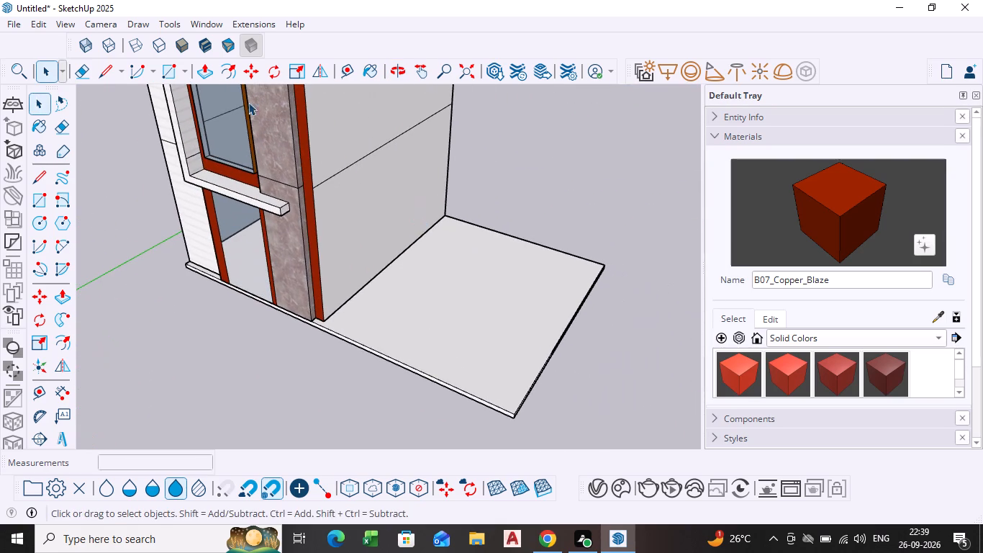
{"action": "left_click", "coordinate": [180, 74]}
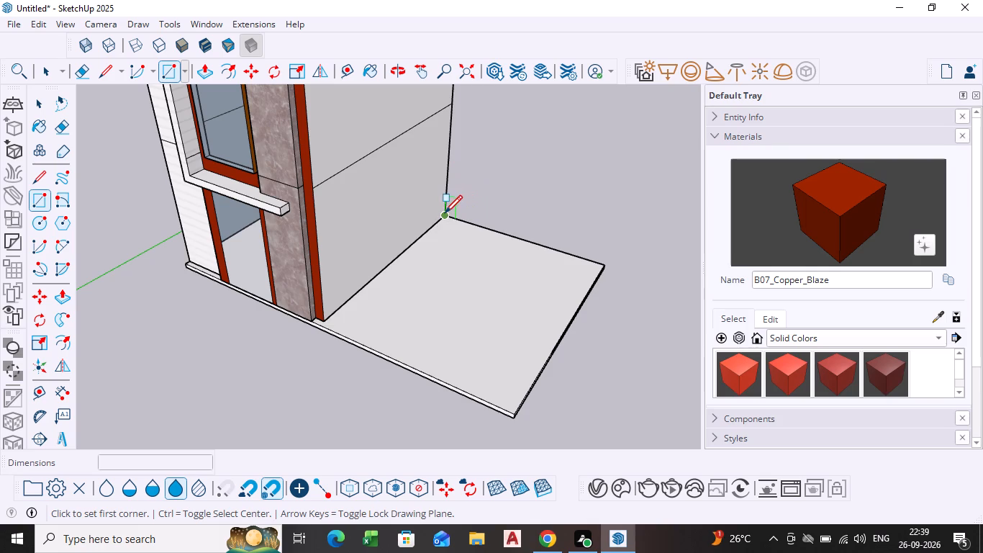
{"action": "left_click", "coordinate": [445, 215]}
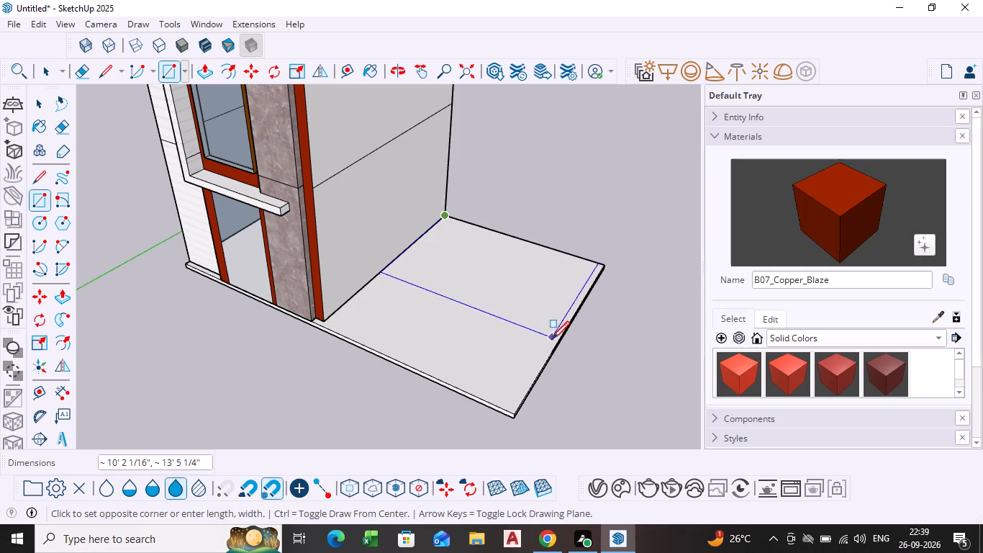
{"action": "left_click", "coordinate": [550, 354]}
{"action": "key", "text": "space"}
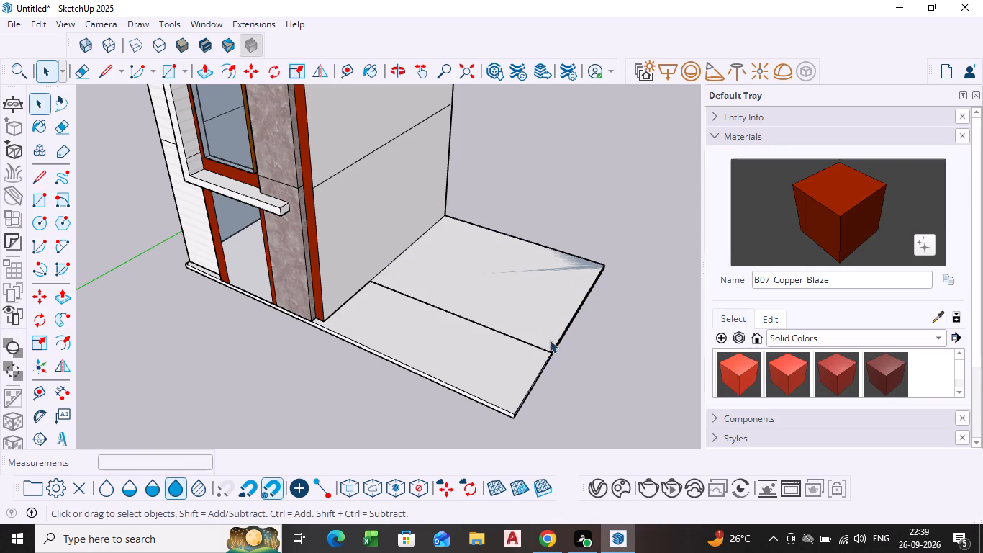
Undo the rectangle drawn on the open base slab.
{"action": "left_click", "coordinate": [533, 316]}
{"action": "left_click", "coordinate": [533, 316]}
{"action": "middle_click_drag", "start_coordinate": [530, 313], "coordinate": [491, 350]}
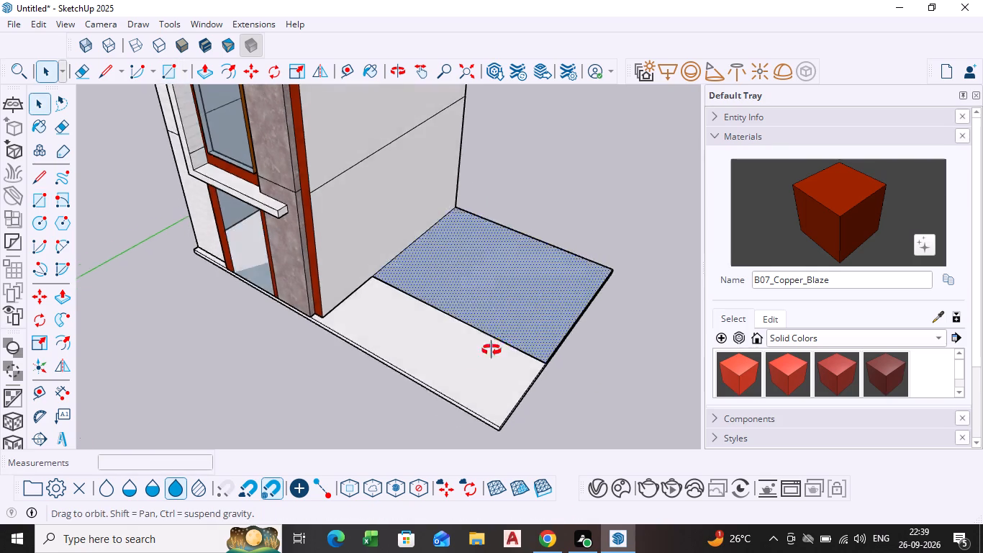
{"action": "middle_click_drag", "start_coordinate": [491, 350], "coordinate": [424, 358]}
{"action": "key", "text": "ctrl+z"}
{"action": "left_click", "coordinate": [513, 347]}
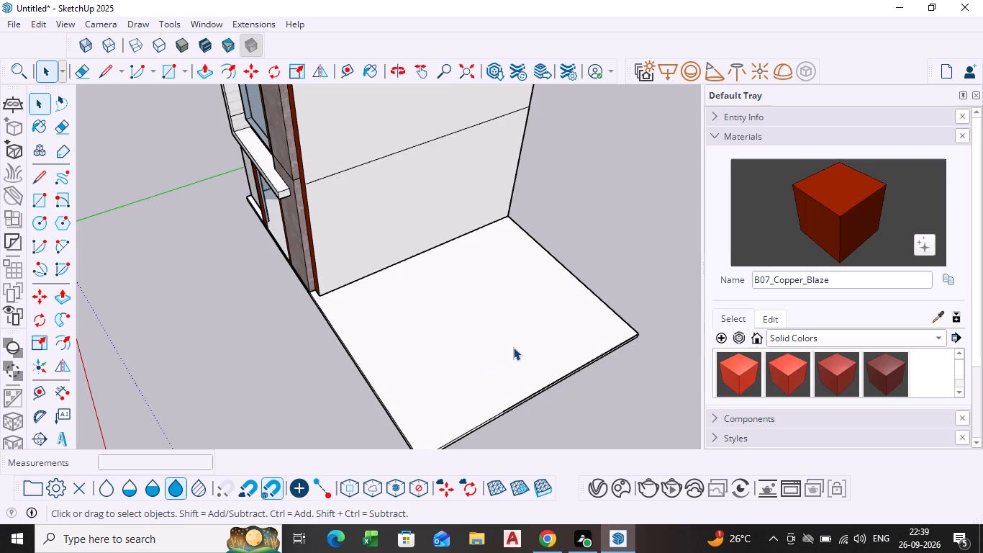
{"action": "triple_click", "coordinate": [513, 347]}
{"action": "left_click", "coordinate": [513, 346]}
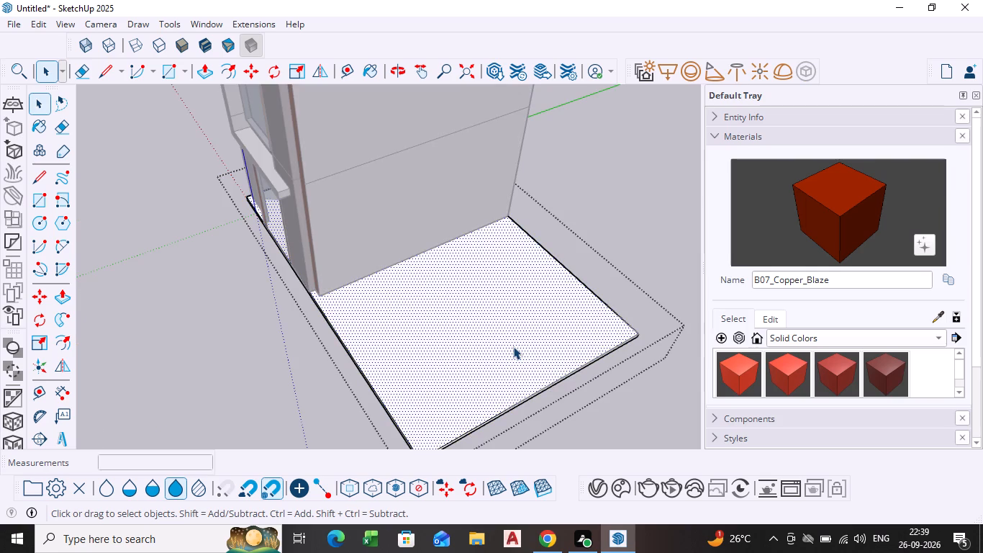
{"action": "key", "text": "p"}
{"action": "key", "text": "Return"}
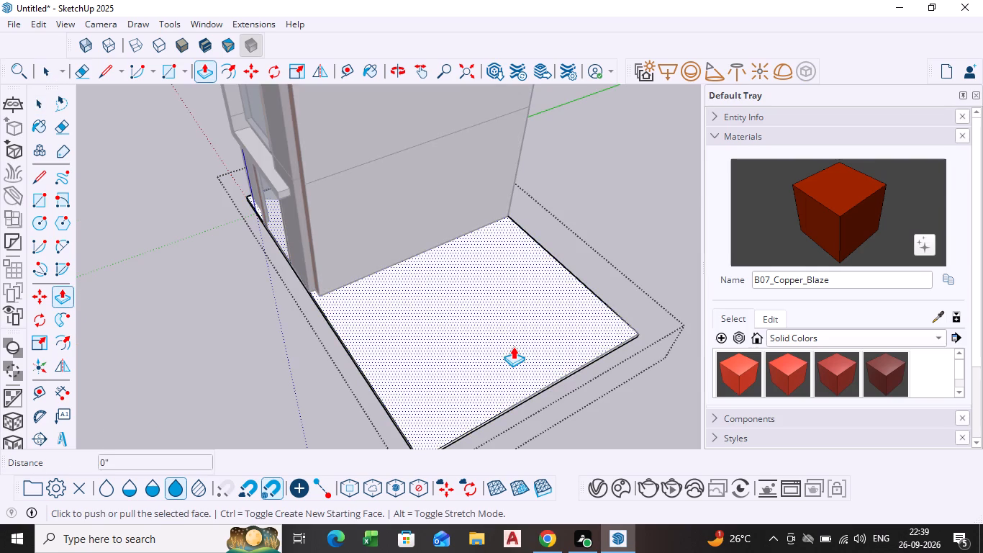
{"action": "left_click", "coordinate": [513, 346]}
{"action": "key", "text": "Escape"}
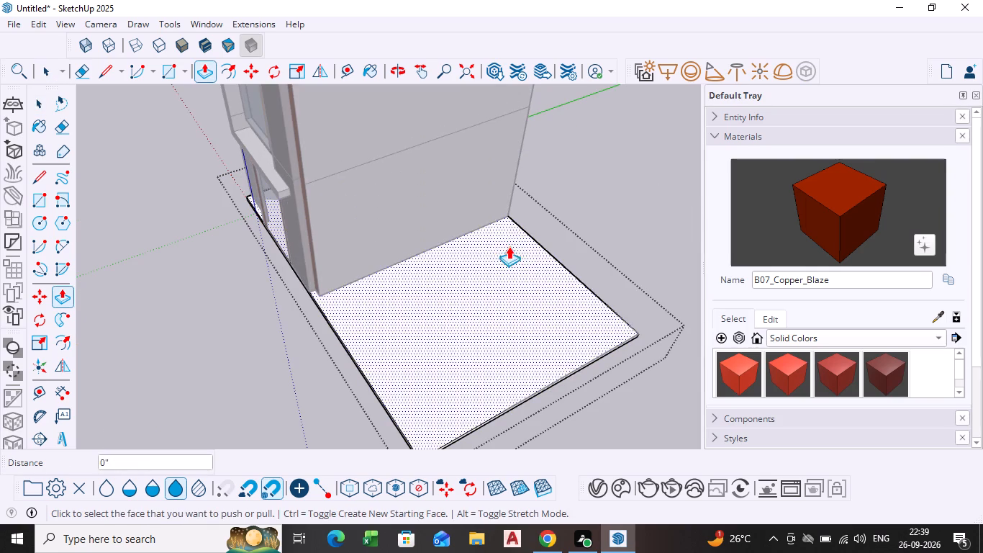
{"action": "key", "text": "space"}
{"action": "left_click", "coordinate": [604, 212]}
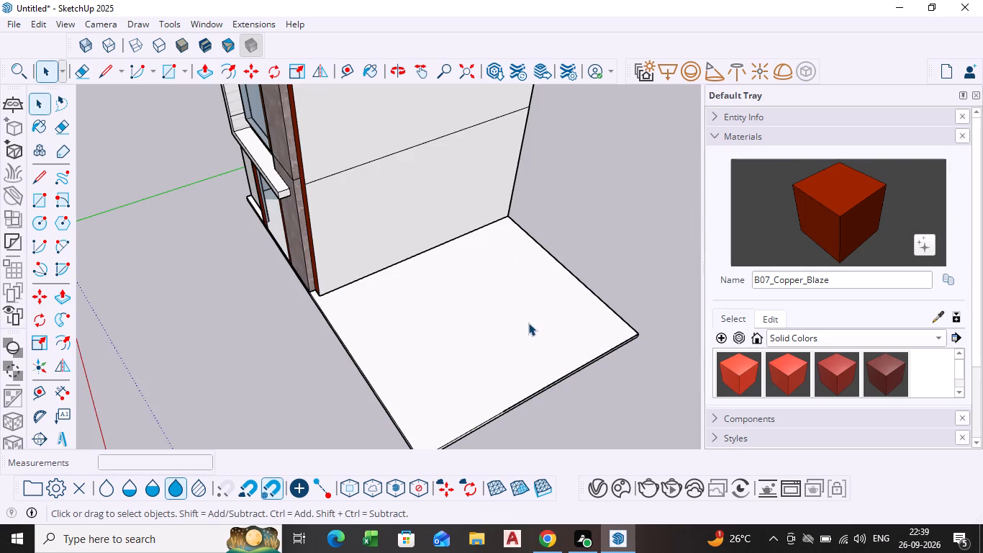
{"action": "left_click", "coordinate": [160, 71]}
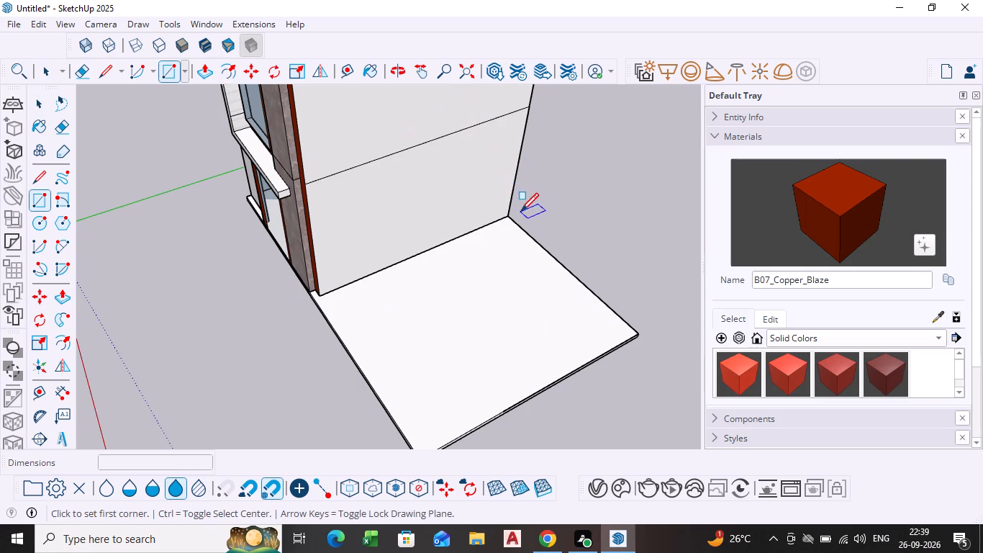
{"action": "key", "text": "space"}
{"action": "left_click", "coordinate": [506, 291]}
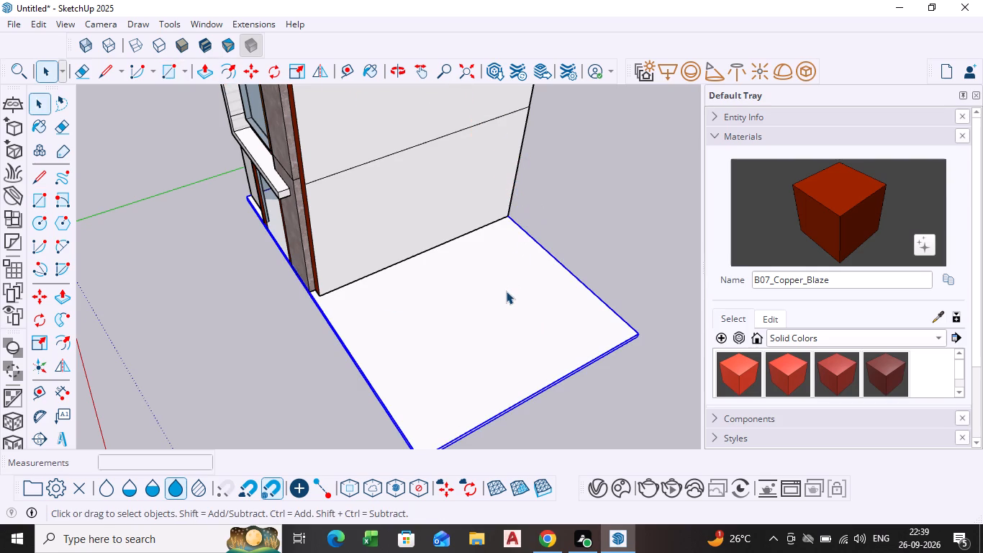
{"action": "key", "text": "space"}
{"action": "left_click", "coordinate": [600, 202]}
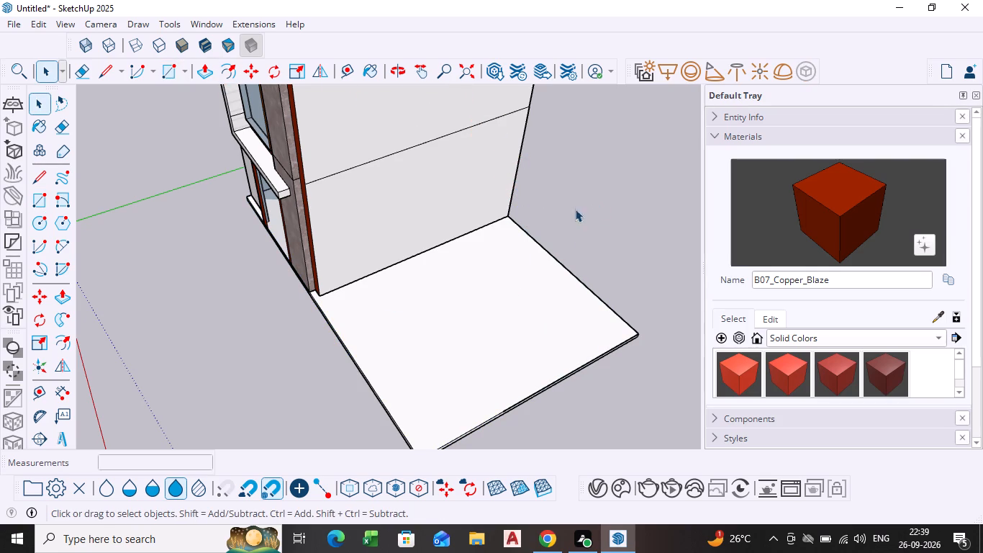
Draw a rectangle about 13' 3" by 13' 11" on the open base slab, from the side wall's rear corner to the slab's outer edge.
{"action": "left_click", "coordinate": [168, 66]}
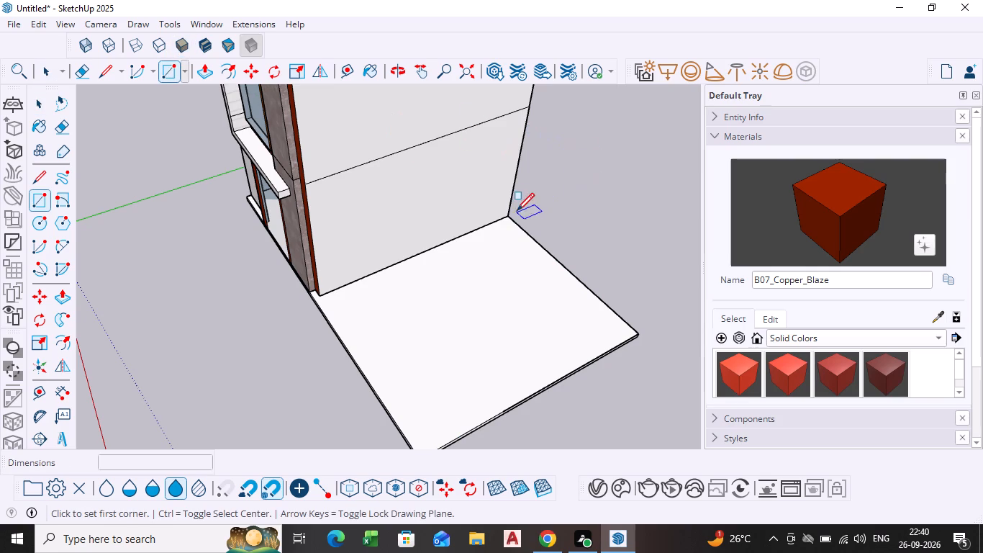
{"action": "left_click", "coordinate": [505, 218]}
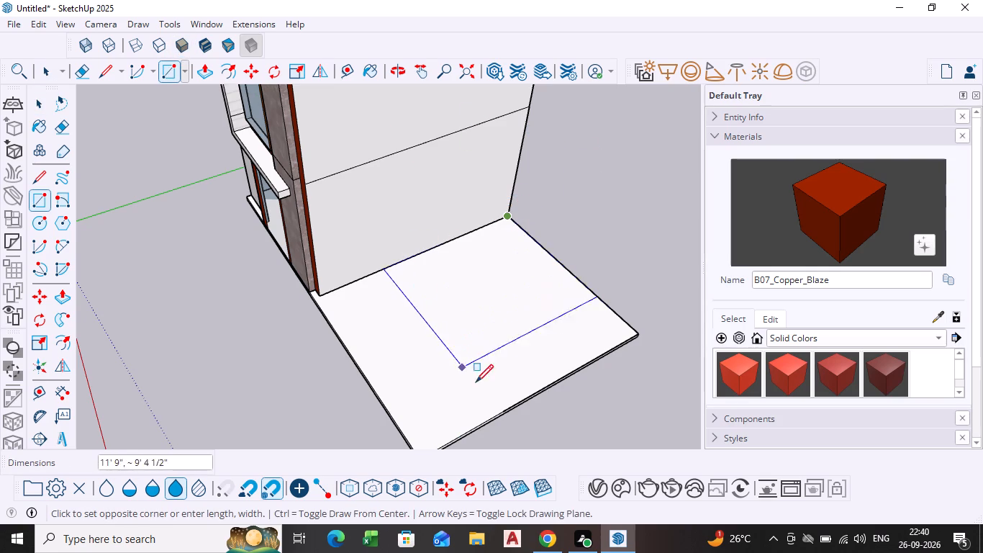
{"action": "left_click", "coordinate": [479, 424]}
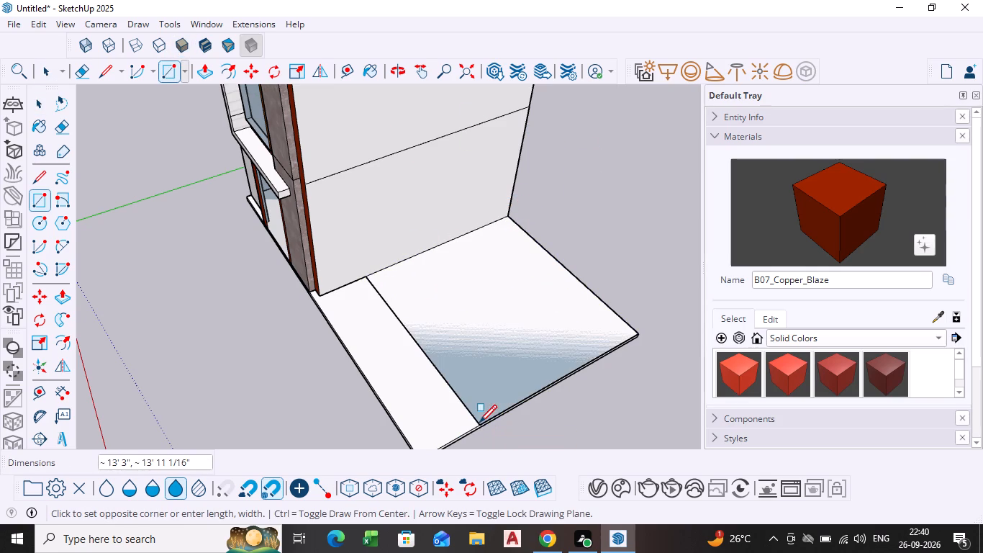
Push/Pull the rectangle on the base slab up 10' to the floor-division line, forming a single-storey side block.
{"action": "key", "text": "space"}
{"action": "left_click", "coordinate": [548, 351]}
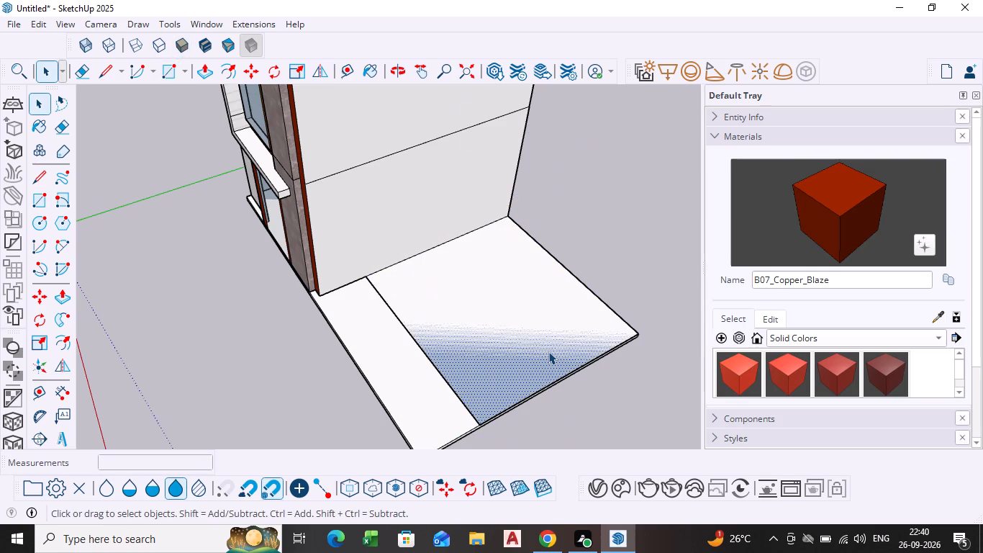
{"action": "key", "text": "p"}
{"action": "left_click", "coordinate": [547, 351]}
{"action": "scroll", "coordinate": [540, 235], "scroll_direction": "down", "scroll_amount": 7}
{"action": "middle_click_drag", "start_coordinate": [524, 257], "coordinate": [584, 251]}
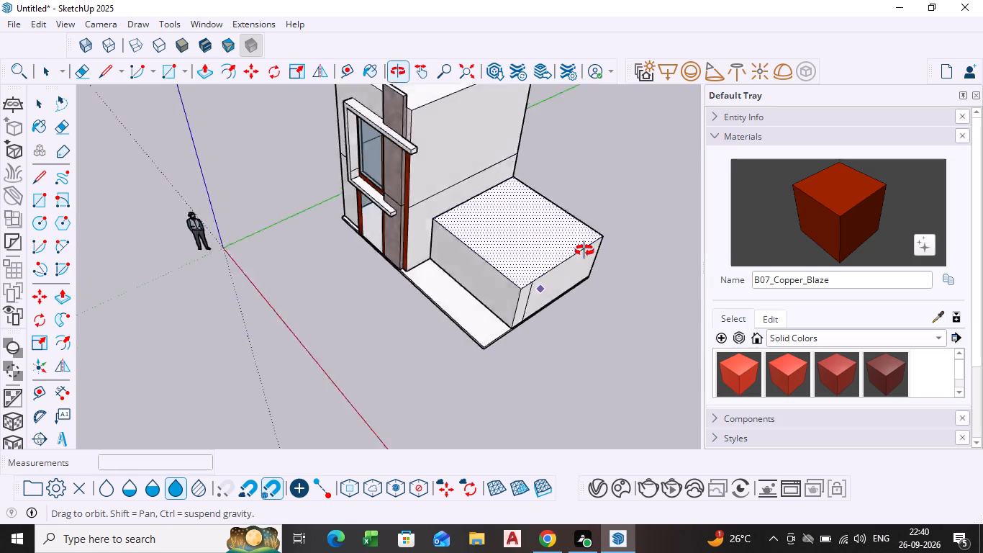
{"action": "middle_click_drag", "start_coordinate": [584, 251], "coordinate": [656, 161]}
{"action": "scroll", "coordinate": [461, 203], "scroll_direction": "up", "scroll_amount": 1}
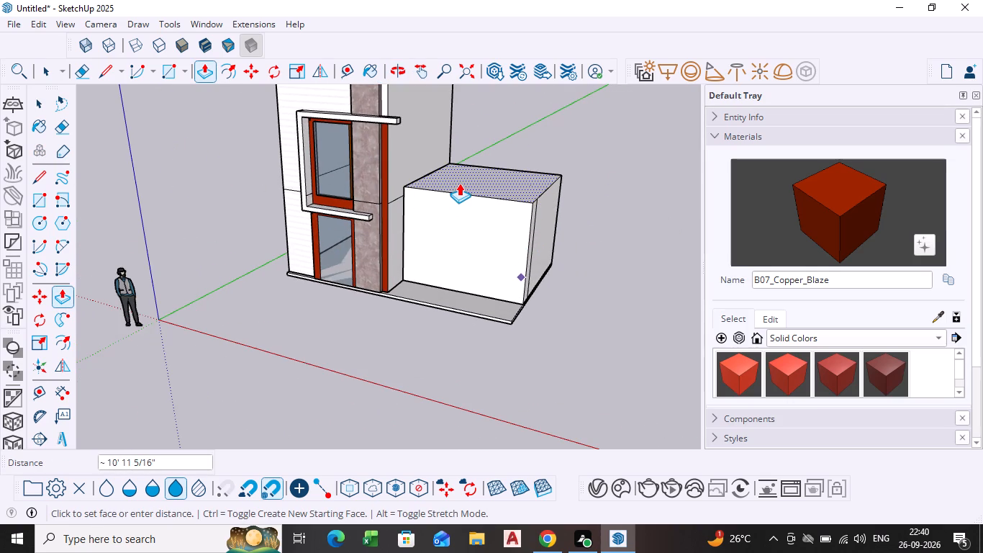
{"action": "middle_click_drag", "start_coordinate": [468, 192], "coordinate": [527, 133]}
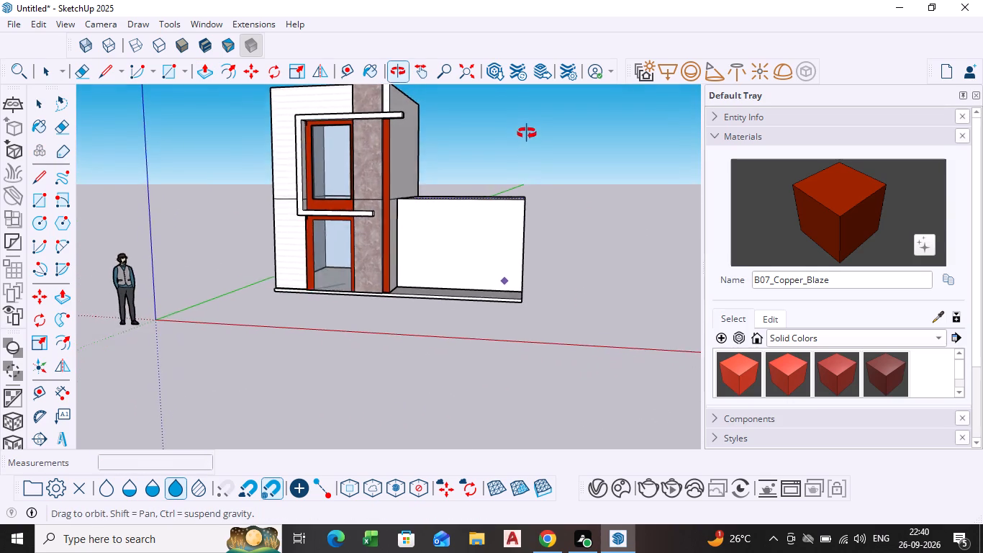
{"action": "middle_click_drag", "start_coordinate": [527, 133], "coordinate": [530, 134]}
{"action": "middle_click_drag", "start_coordinate": [462, 199], "coordinate": [484, 333], "text": "shift"}
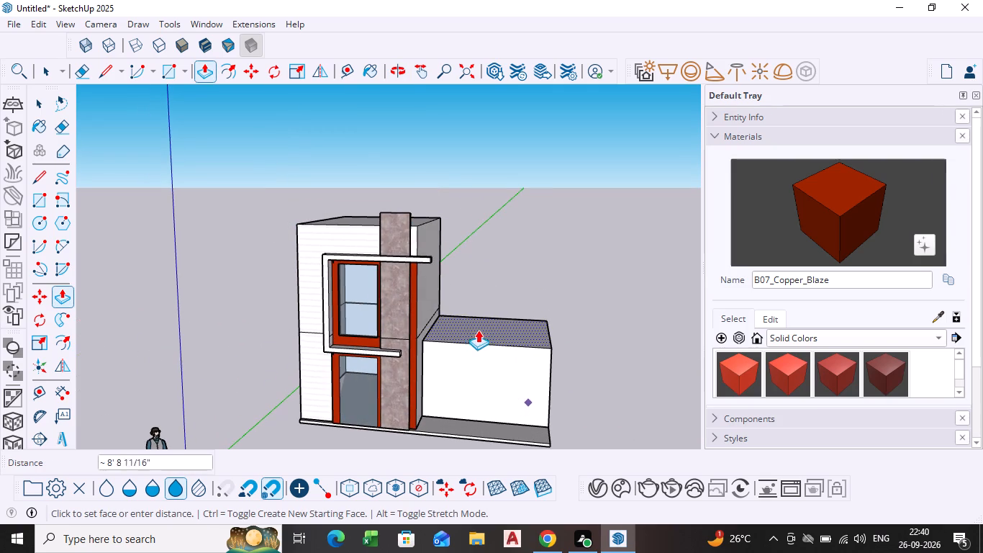
{"action": "scroll", "coordinate": [448, 321], "scroll_direction": "up", "scroll_amount": 5}
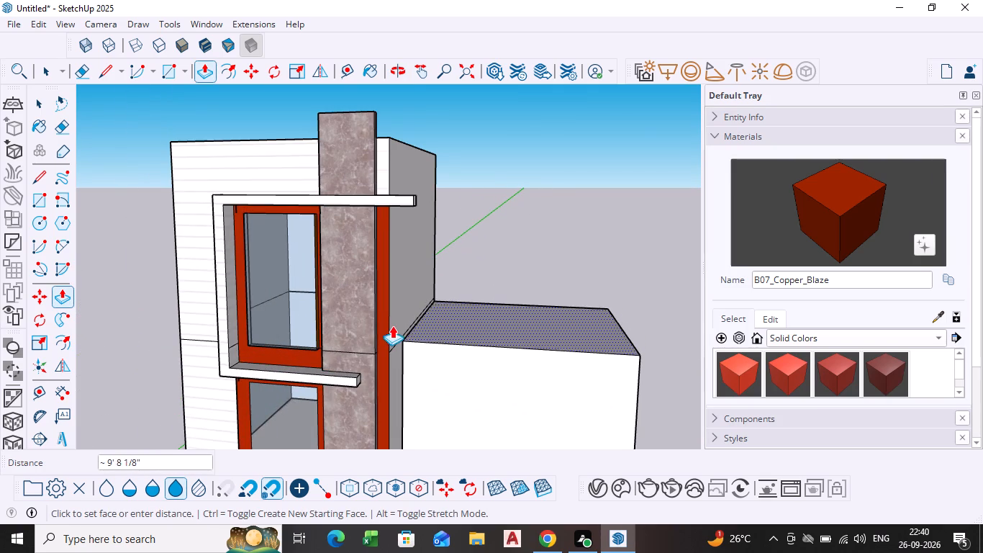
{"action": "middle_click_drag", "start_coordinate": [397, 325], "coordinate": [429, 333]}
{"action": "scroll", "coordinate": [420, 328], "scroll_direction": "up", "scroll_amount": 4}
{"action": "middle_click_drag", "start_coordinate": [408, 327], "coordinate": [326, 316]}
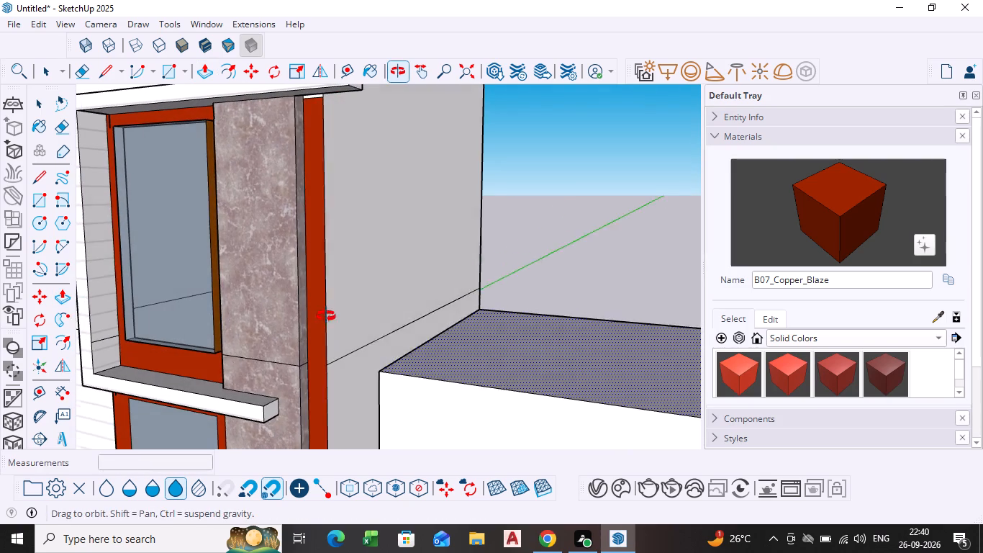
{"action": "middle_click_drag", "start_coordinate": [326, 316], "coordinate": [325, 316]}
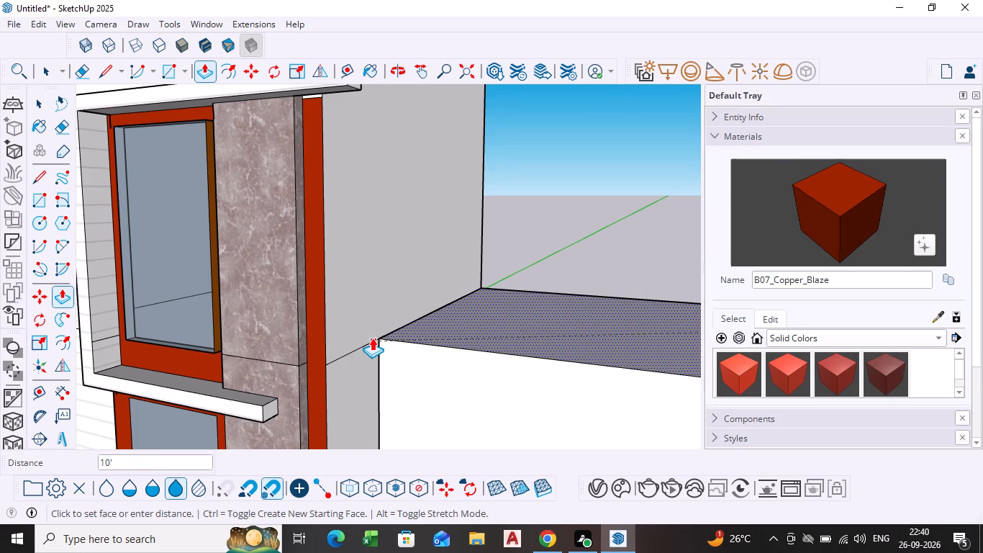
{"action": "left_click", "coordinate": [372, 338]}
{"action": "scroll", "coordinate": [393, 332], "scroll_direction": "down", "scroll_amount": 2}
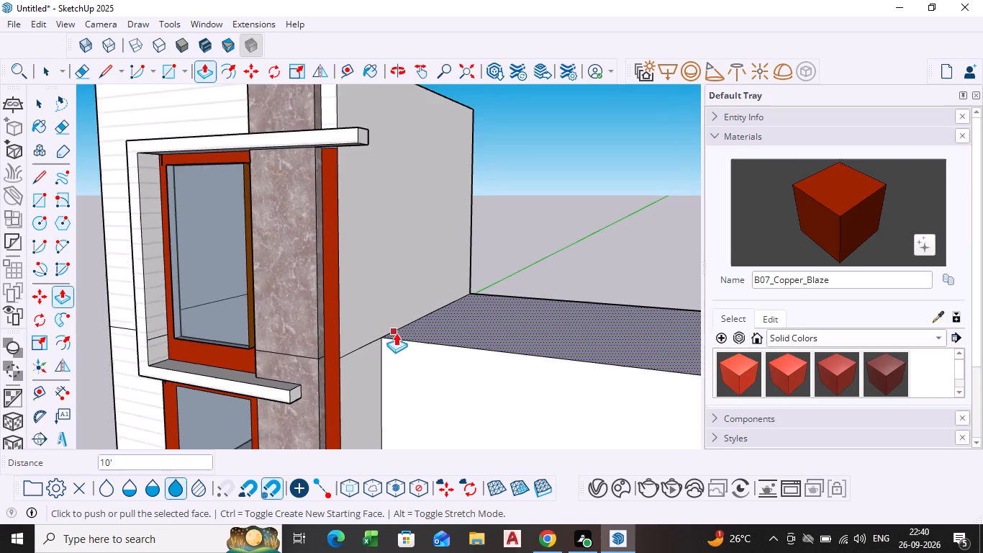
{"action": "scroll", "coordinate": [406, 334], "scroll_direction": "down", "scroll_amount": 6}
{"action": "key", "text": "space"}
Draw a window rectangle about 10' 7" wide and 5' high on the front wall of the single-storey side block.
{"action": "scroll", "coordinate": [499, 375], "scroll_direction": "down", "scroll_amount": 2}
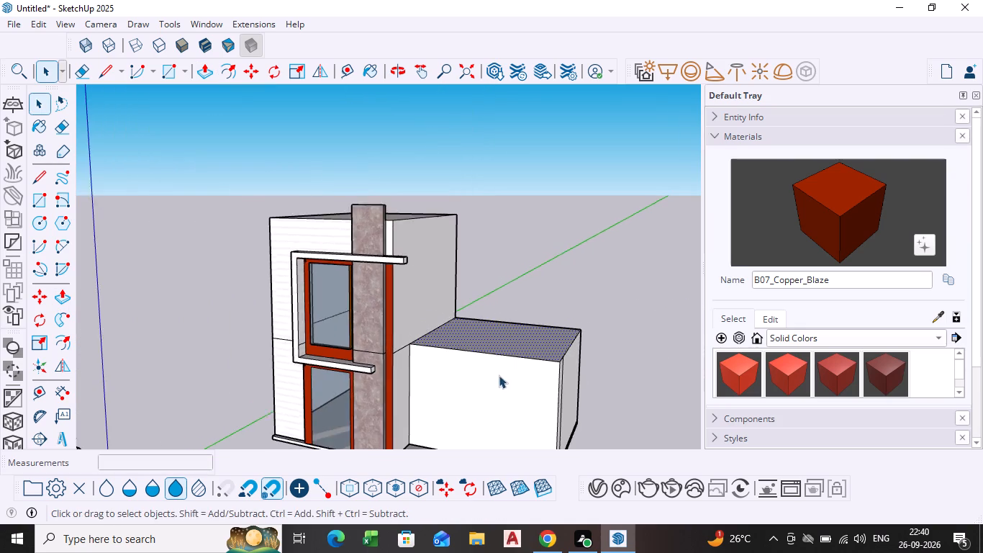
{"action": "middle_click_drag", "start_coordinate": [505, 365], "coordinate": [552, 352]}
{"action": "scroll", "coordinate": [552, 352], "scroll_direction": "down", "scroll_amount": 9}
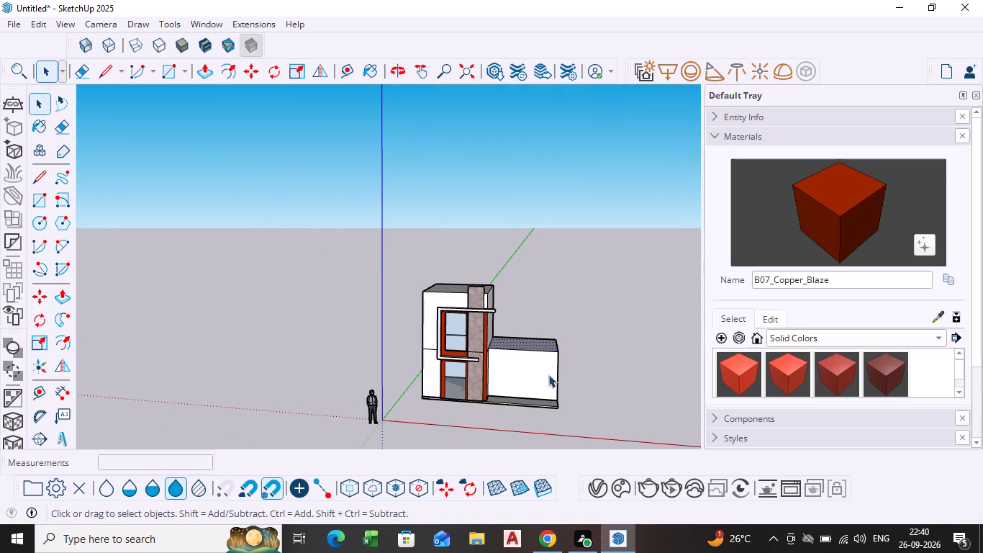
{"action": "middle_click_drag", "start_coordinate": [546, 384], "coordinate": [563, 360]}
{"action": "scroll", "coordinate": [540, 367], "scroll_direction": "up", "scroll_amount": 10}
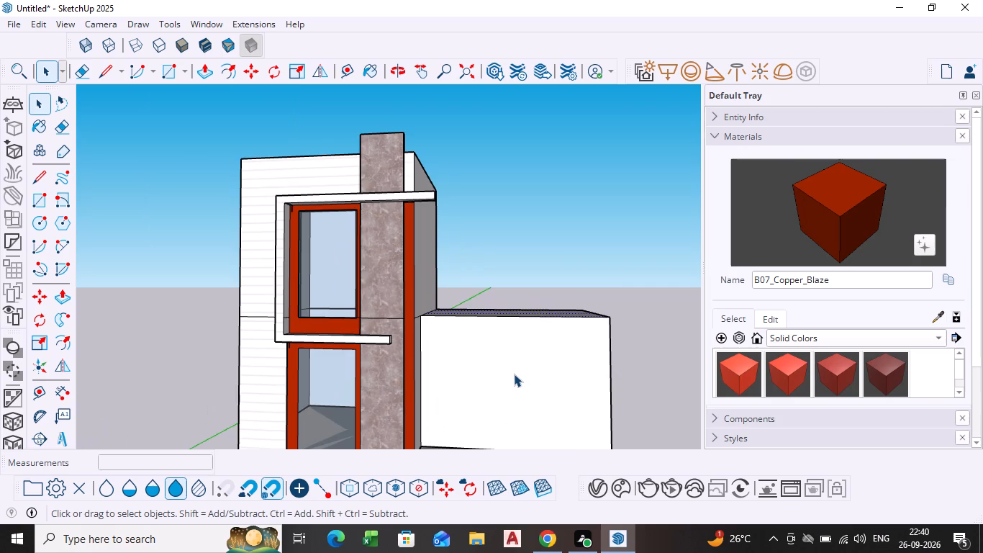
{"action": "scroll", "coordinate": [514, 374], "scroll_direction": "down", "scroll_amount": 2}
{"action": "middle_click_drag", "start_coordinate": [530, 362], "coordinate": [512, 310], "text": "shift"}
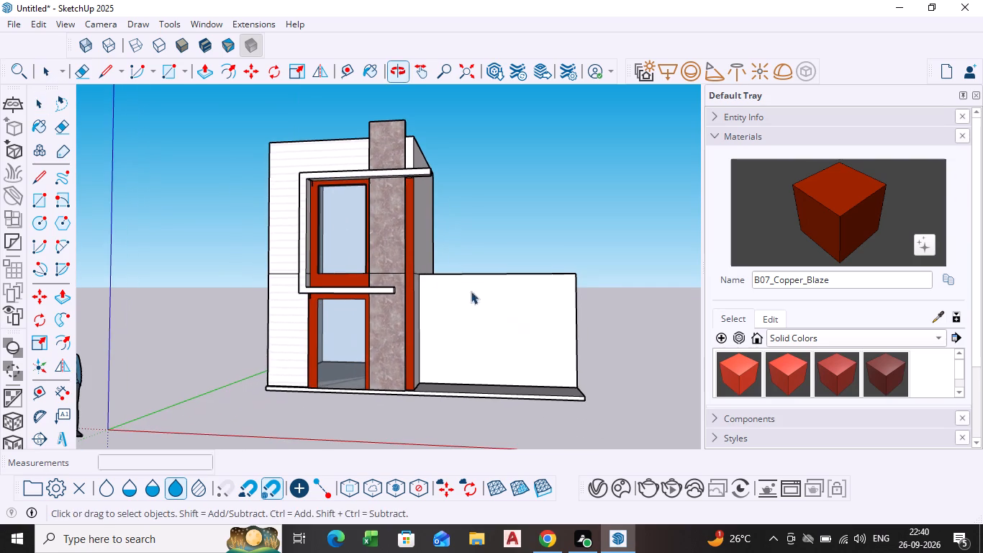
{"action": "left_click", "coordinate": [172, 78]}
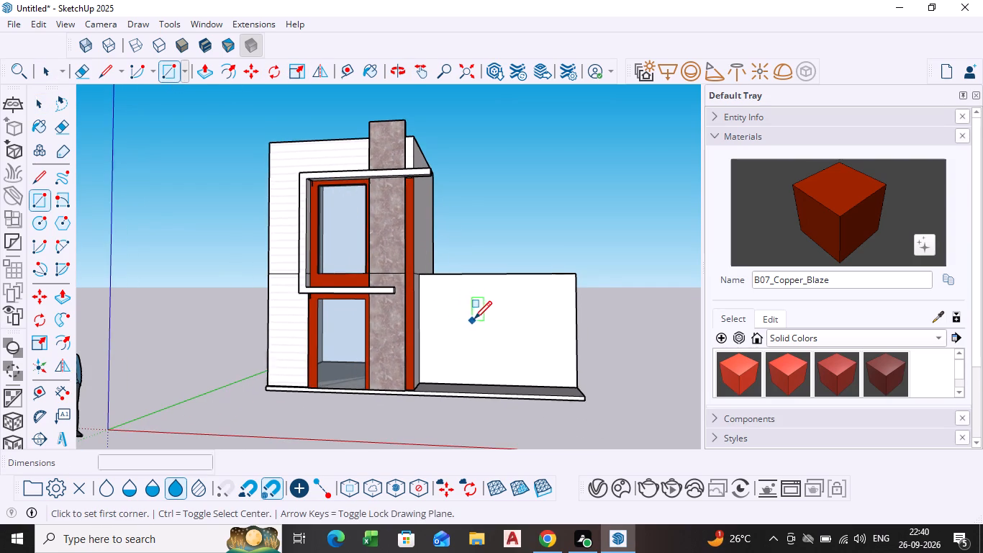
{"action": "scroll", "coordinate": [474, 320], "scroll_direction": "up", "scroll_amount": 2}
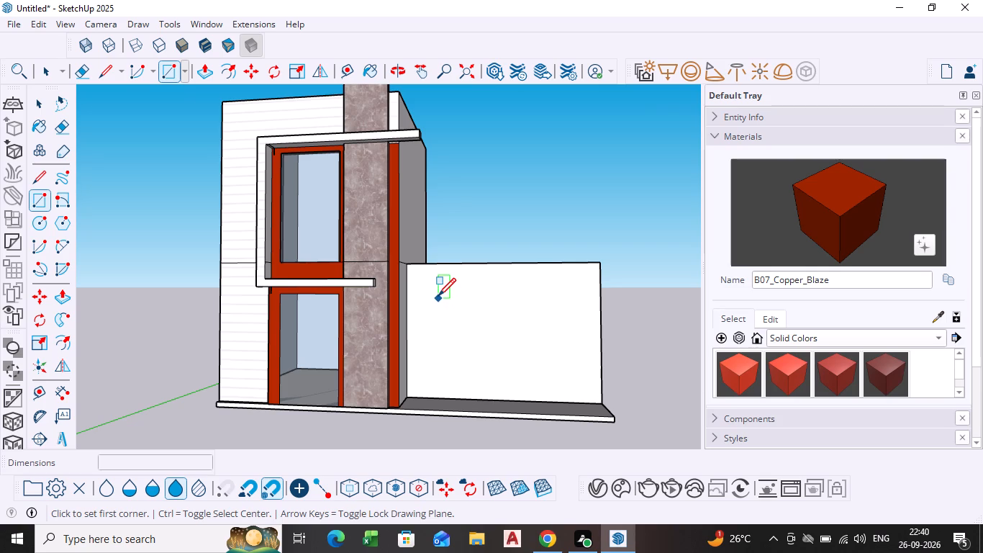
{"action": "left_click", "coordinate": [438, 297]}
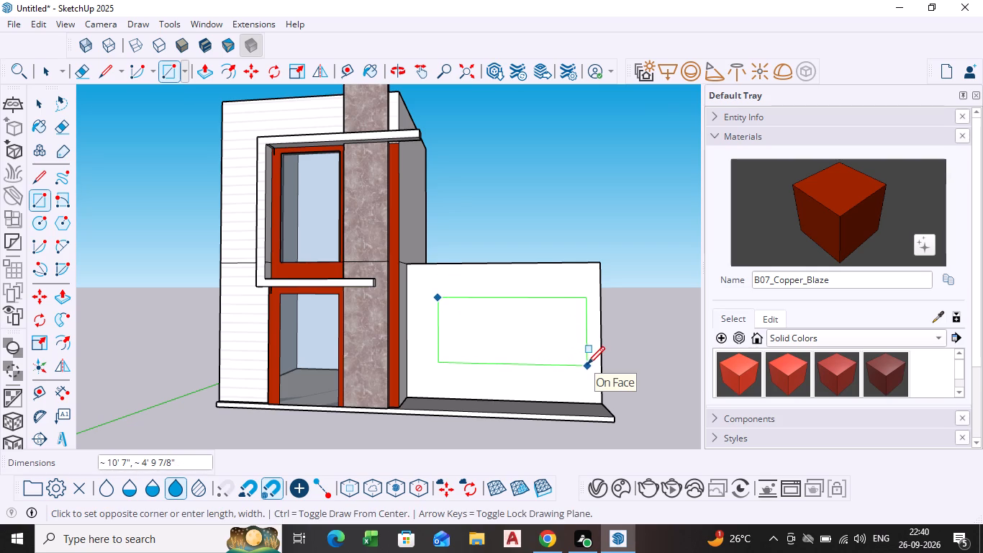
{"action": "left_click", "coordinate": [587, 369]}
{"action": "key", "text": "v"}
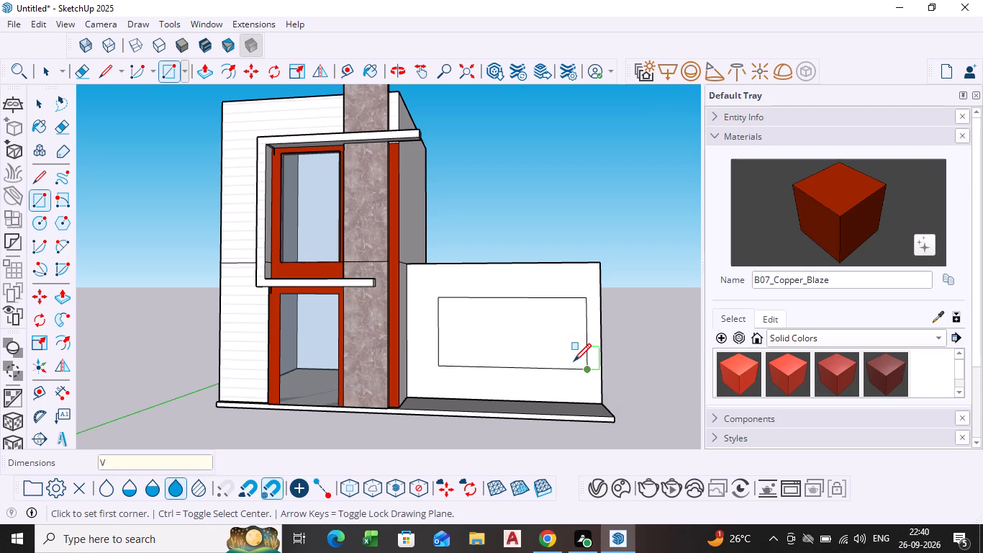
{"action": "key", "text": "space"}
Offset the side block's window rectangle inward by about 3 5/16" to outline its frame.
{"action": "left_click", "coordinate": [545, 343]}
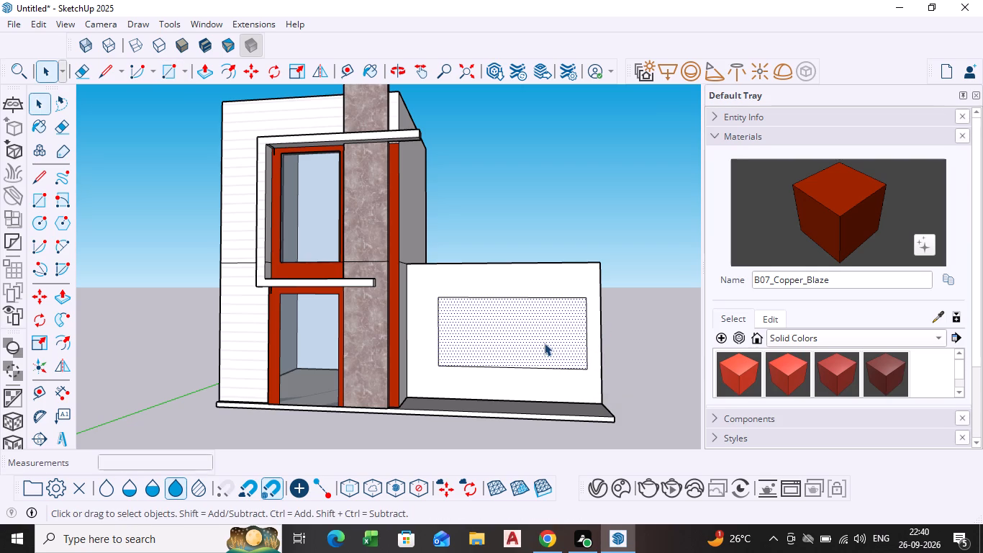
{"action": "left_click", "coordinate": [68, 346]}
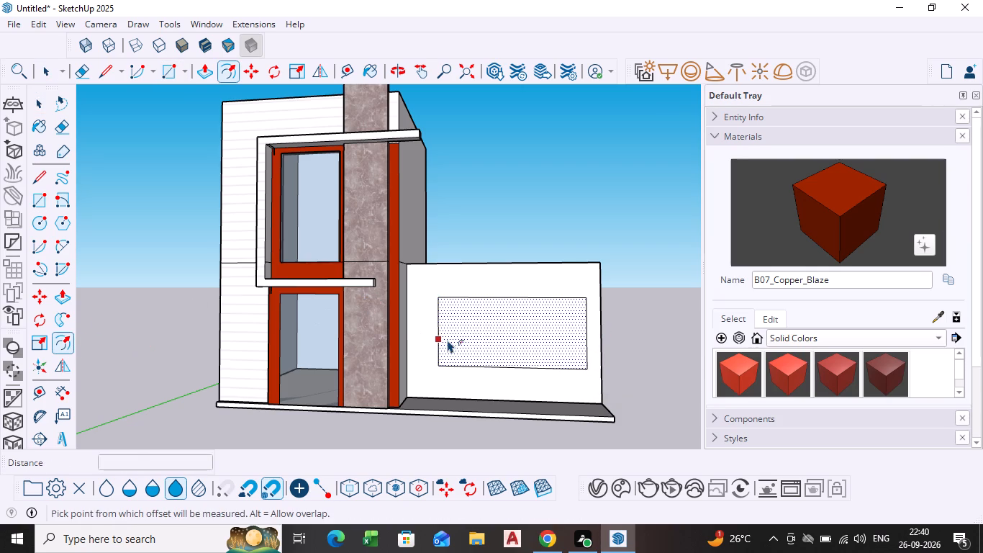
{"action": "left_click", "coordinate": [448, 340]}
{"action": "scroll", "coordinate": [437, 337], "scroll_direction": "up", "scroll_amount": 3}
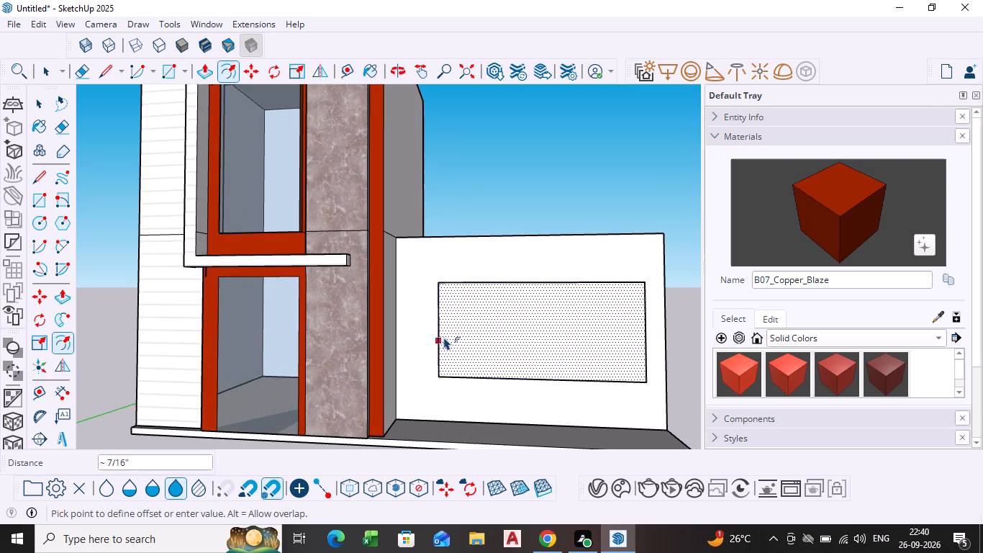
{"action": "scroll", "coordinate": [450, 335], "scroll_direction": "up", "scroll_amount": 2}
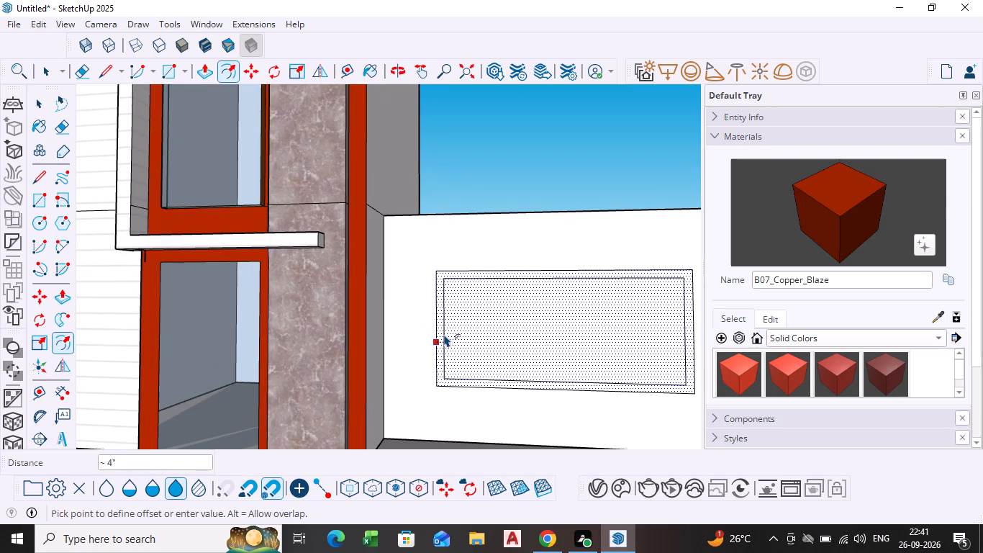
{"action": "scroll", "coordinate": [444, 334], "scroll_direction": "up", "scroll_amount": 1}
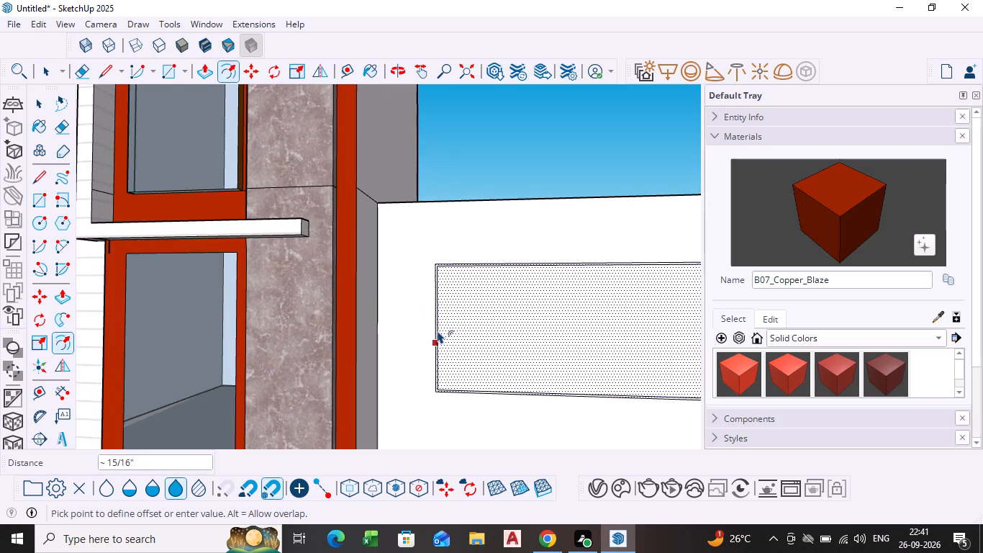
{"action": "left_click", "coordinate": [443, 329]}
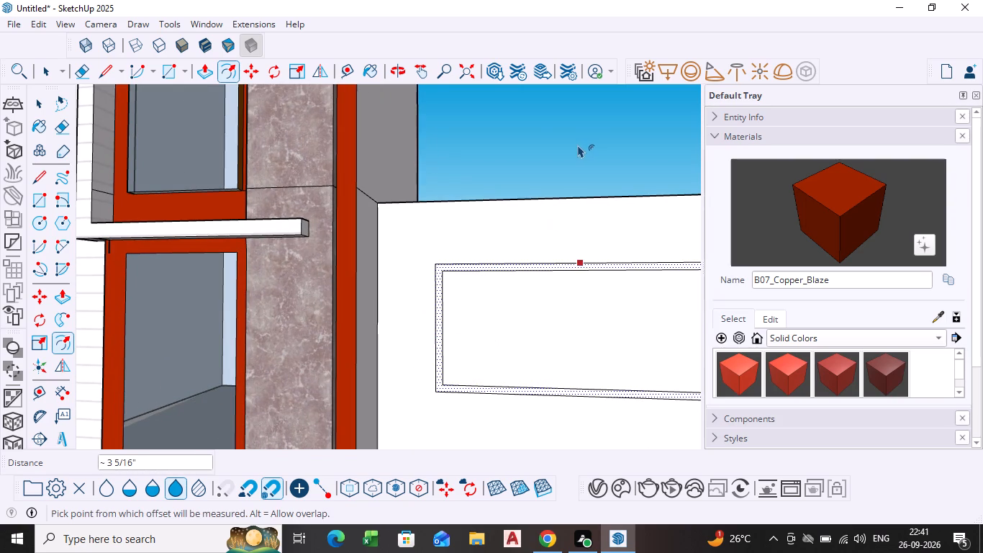
{"action": "key", "text": "Escape"}
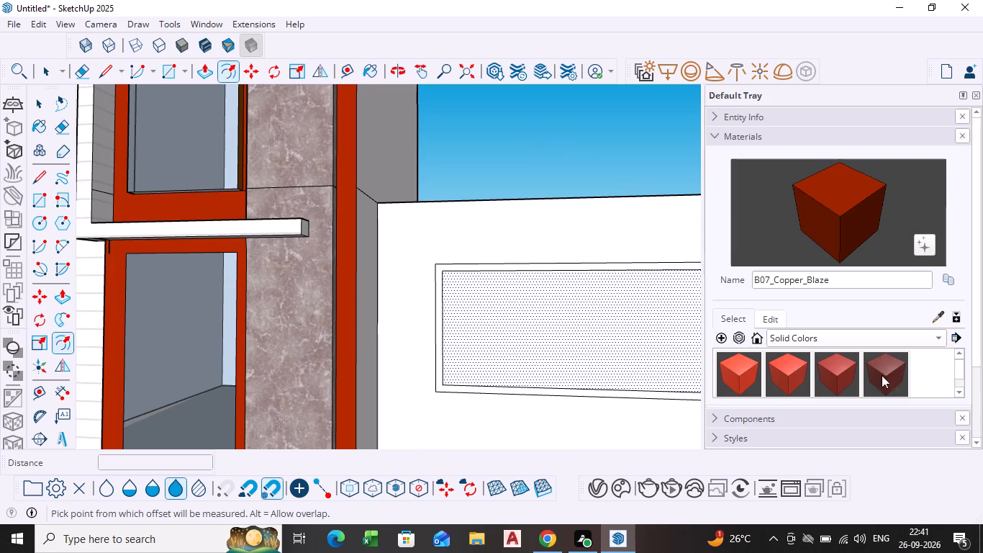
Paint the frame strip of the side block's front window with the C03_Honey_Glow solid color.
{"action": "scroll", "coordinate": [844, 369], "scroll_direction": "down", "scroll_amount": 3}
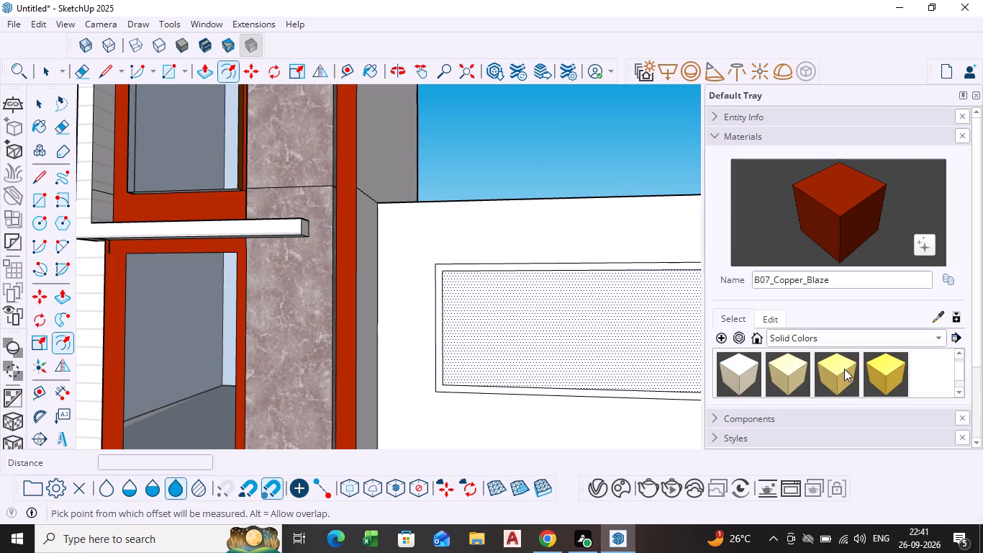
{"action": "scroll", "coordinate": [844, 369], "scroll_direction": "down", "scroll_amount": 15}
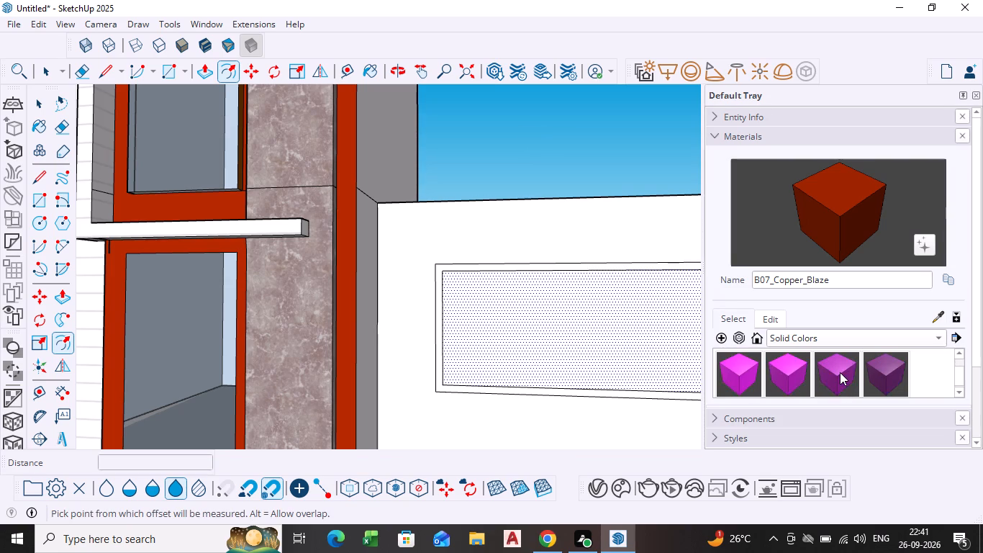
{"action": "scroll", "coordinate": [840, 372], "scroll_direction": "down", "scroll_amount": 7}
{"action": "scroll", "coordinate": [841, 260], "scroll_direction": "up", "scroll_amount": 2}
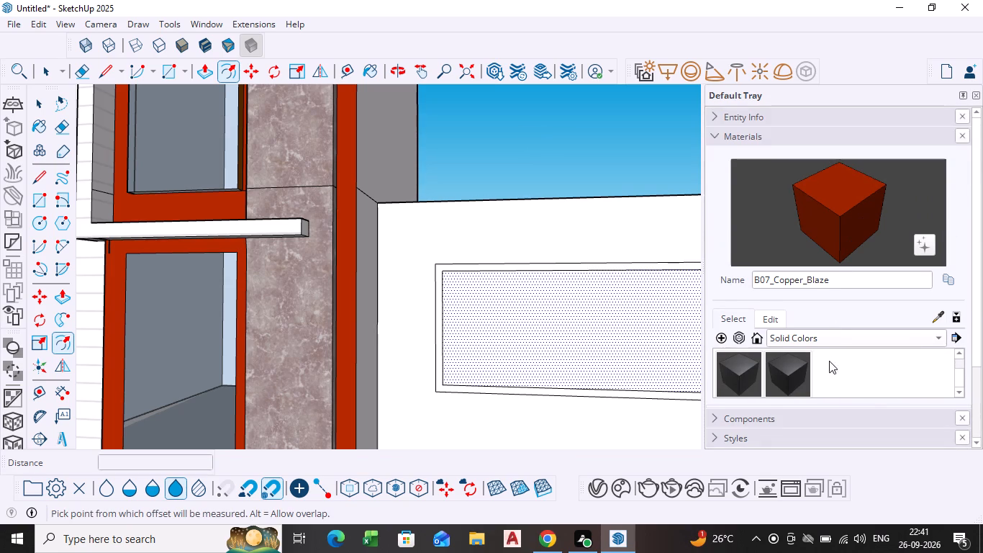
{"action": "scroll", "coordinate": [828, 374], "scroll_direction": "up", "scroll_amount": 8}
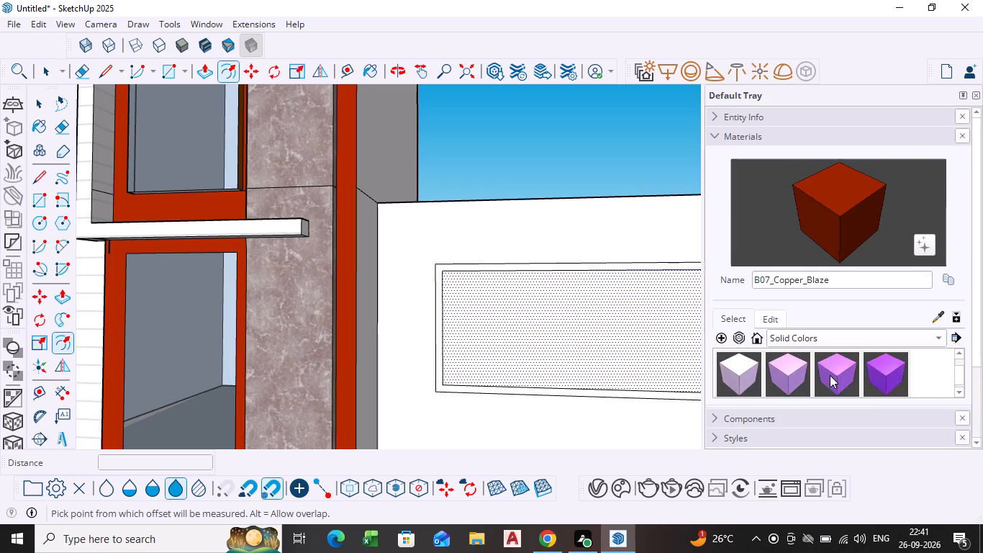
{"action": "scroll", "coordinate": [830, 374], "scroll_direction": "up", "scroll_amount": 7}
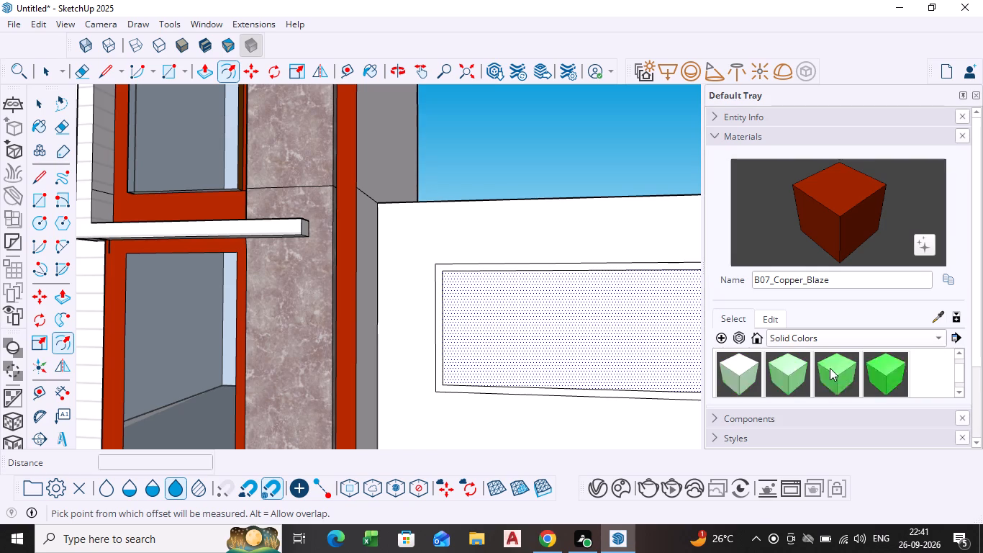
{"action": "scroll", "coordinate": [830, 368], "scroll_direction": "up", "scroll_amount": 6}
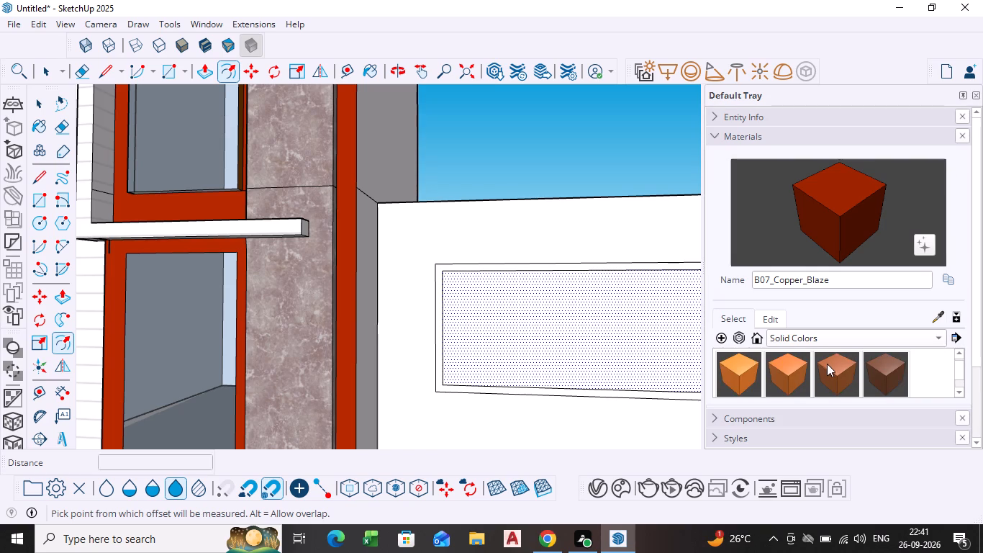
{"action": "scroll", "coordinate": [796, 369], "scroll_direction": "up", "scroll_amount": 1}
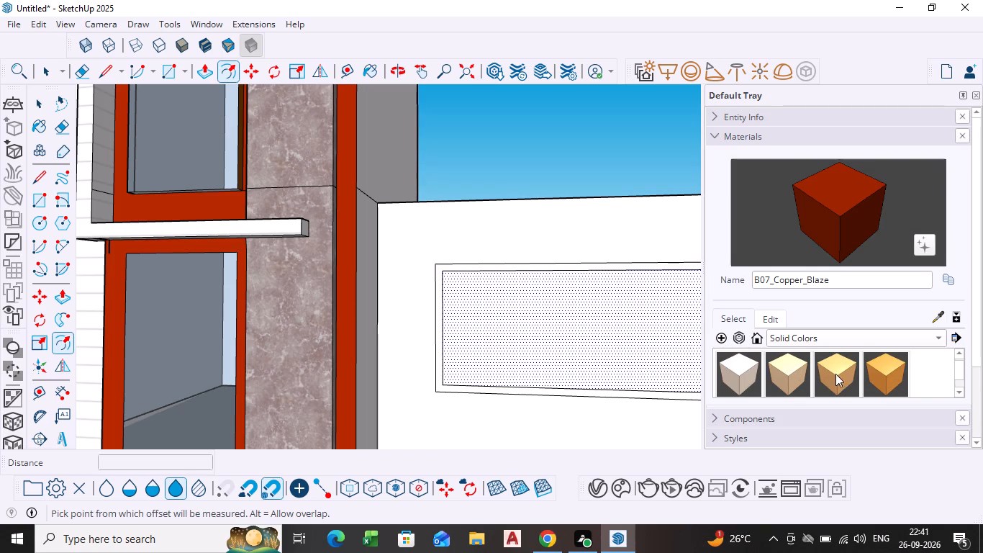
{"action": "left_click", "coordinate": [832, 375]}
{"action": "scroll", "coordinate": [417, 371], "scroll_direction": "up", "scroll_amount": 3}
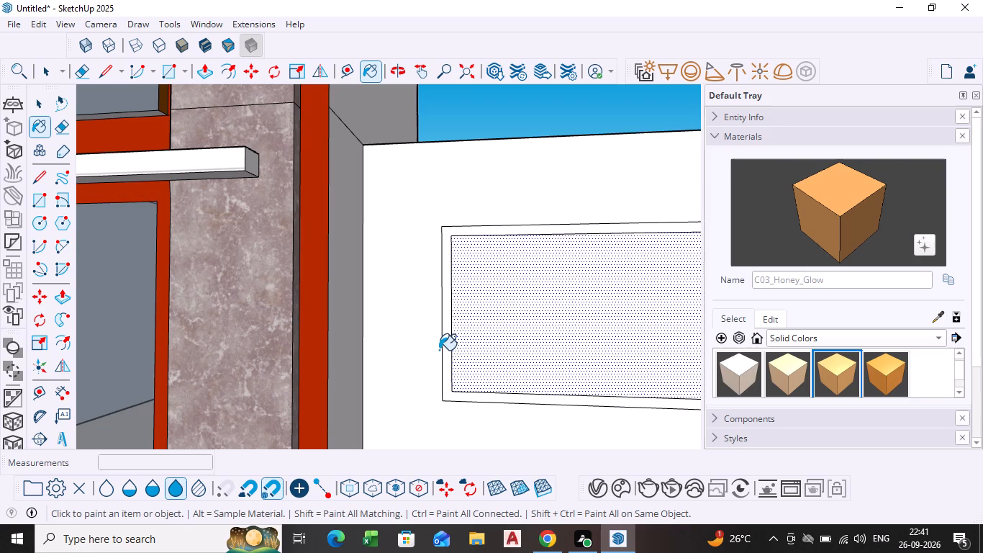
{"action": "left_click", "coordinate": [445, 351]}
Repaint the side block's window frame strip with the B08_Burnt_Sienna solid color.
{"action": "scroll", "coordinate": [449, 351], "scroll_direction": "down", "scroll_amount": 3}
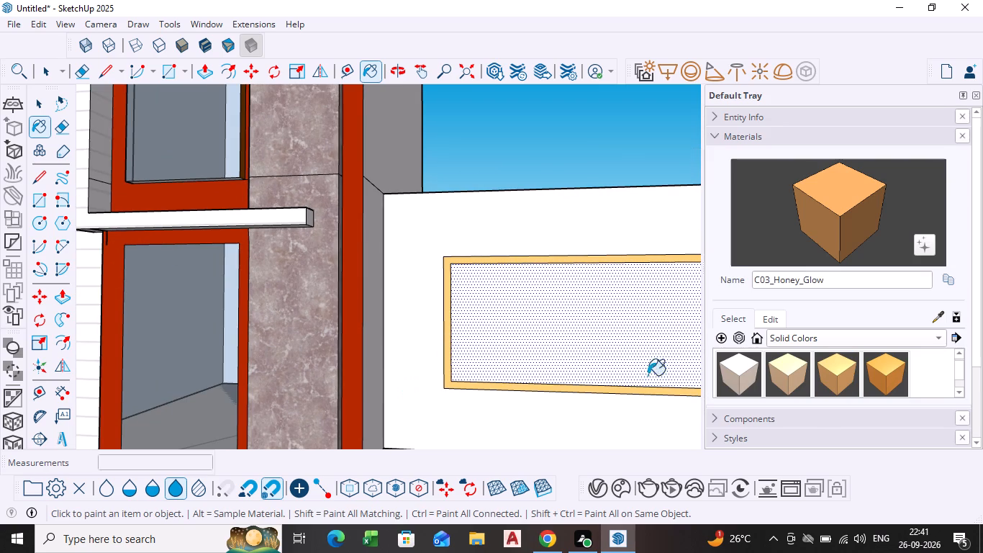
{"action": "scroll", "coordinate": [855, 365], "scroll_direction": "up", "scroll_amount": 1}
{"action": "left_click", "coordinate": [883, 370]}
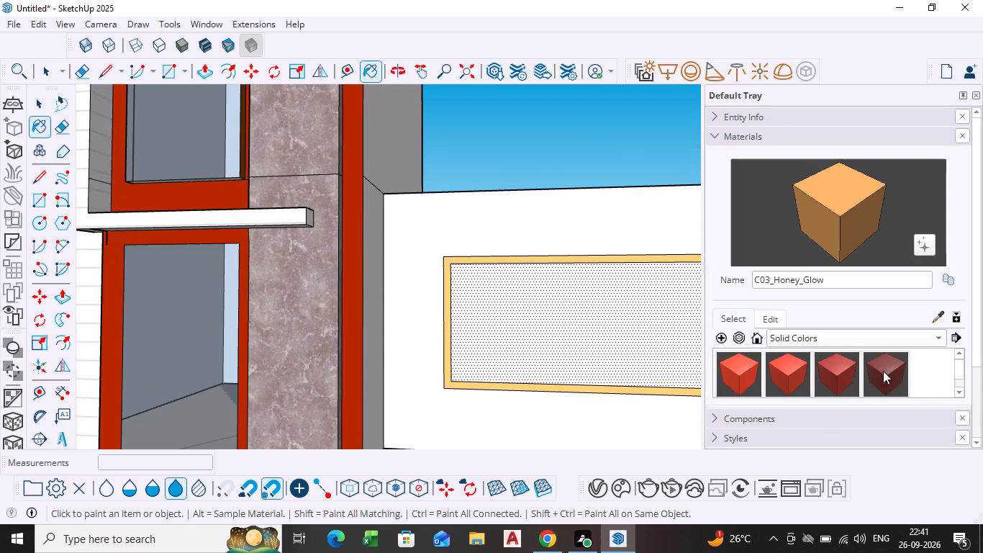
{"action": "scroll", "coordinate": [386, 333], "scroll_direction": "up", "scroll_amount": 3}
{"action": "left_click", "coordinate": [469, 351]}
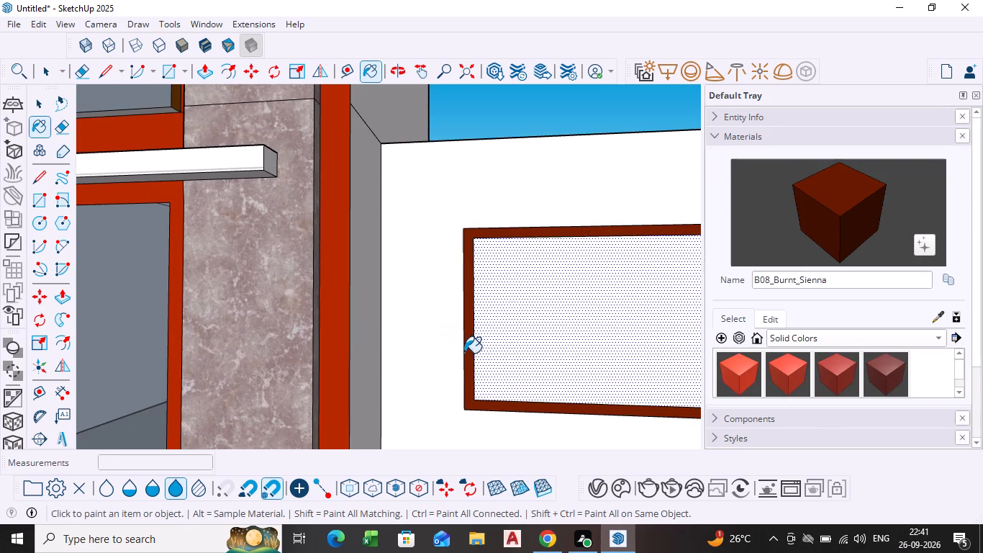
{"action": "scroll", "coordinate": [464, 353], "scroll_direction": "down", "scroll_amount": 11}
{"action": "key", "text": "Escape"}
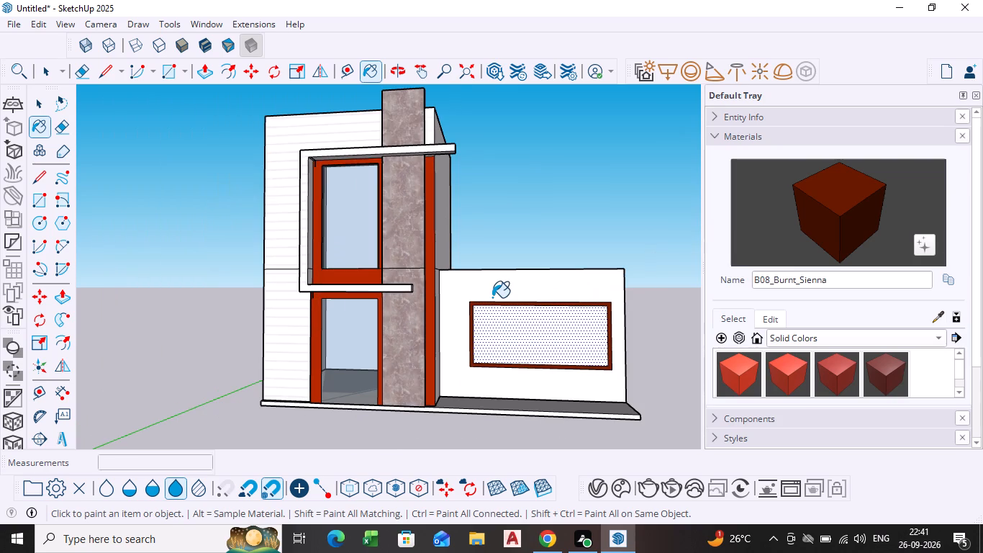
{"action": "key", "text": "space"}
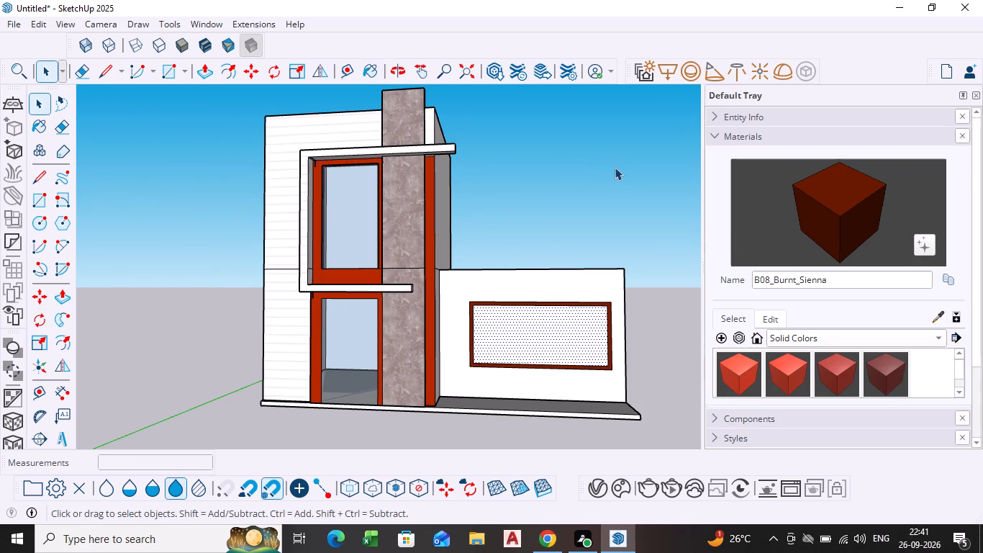
Undo both frame paint fills and the inward offset on the side block's window rectangle.
{"action": "key", "text": "ctrl+z"}
{"action": "key", "text": "ctrl+z"}
{"action": "key", "text": "ctrl+z"}
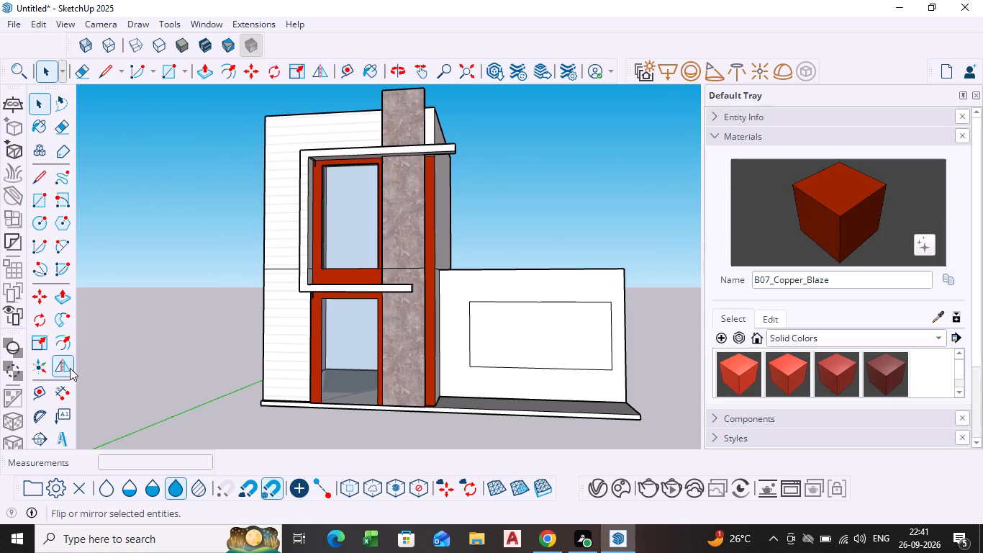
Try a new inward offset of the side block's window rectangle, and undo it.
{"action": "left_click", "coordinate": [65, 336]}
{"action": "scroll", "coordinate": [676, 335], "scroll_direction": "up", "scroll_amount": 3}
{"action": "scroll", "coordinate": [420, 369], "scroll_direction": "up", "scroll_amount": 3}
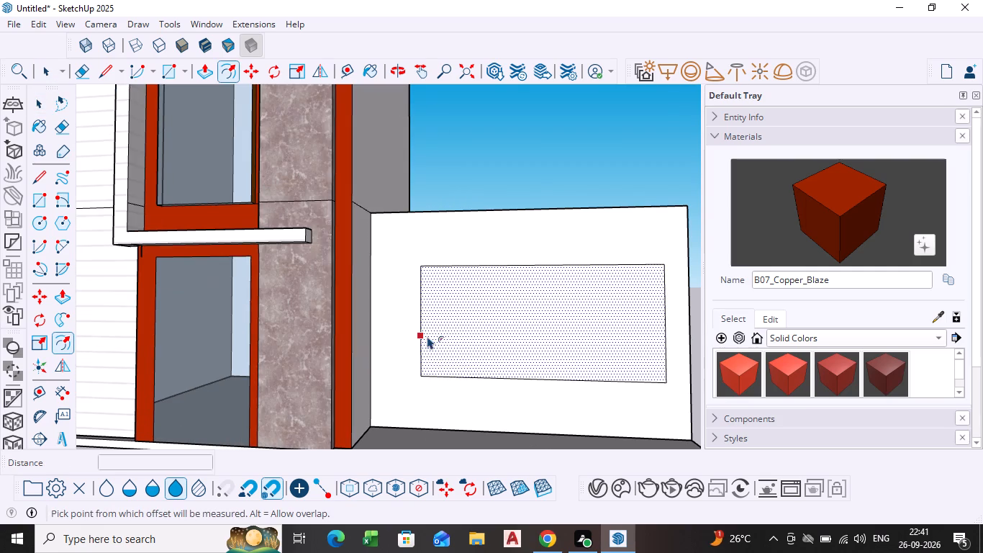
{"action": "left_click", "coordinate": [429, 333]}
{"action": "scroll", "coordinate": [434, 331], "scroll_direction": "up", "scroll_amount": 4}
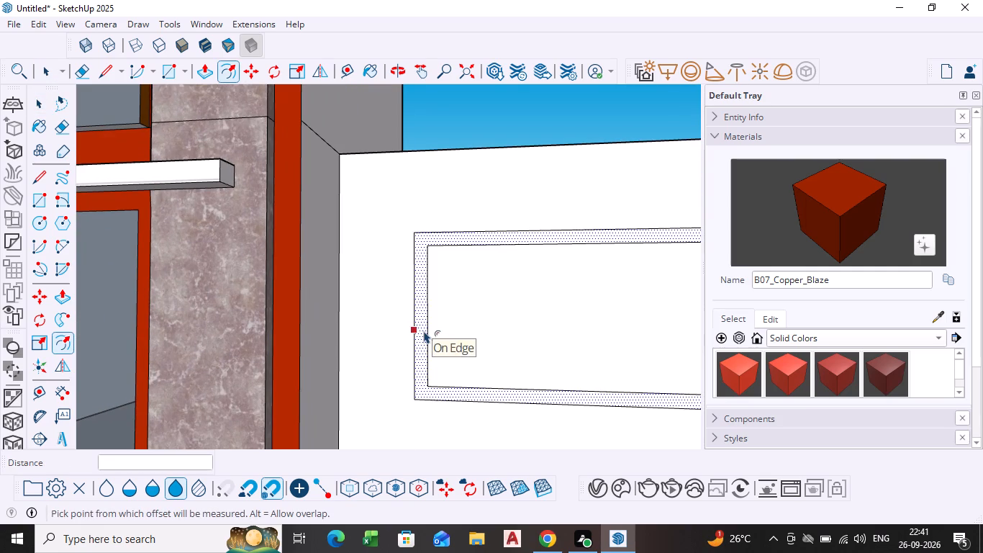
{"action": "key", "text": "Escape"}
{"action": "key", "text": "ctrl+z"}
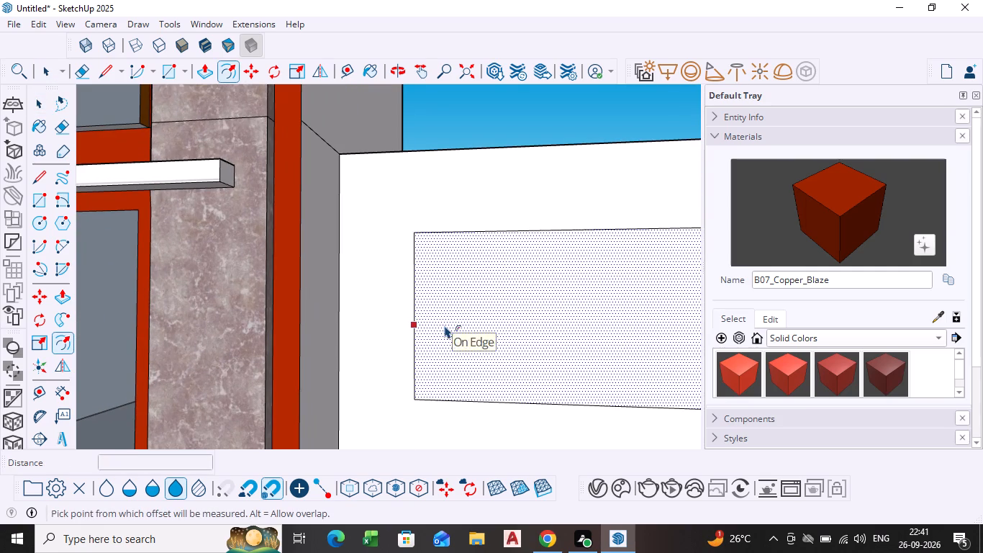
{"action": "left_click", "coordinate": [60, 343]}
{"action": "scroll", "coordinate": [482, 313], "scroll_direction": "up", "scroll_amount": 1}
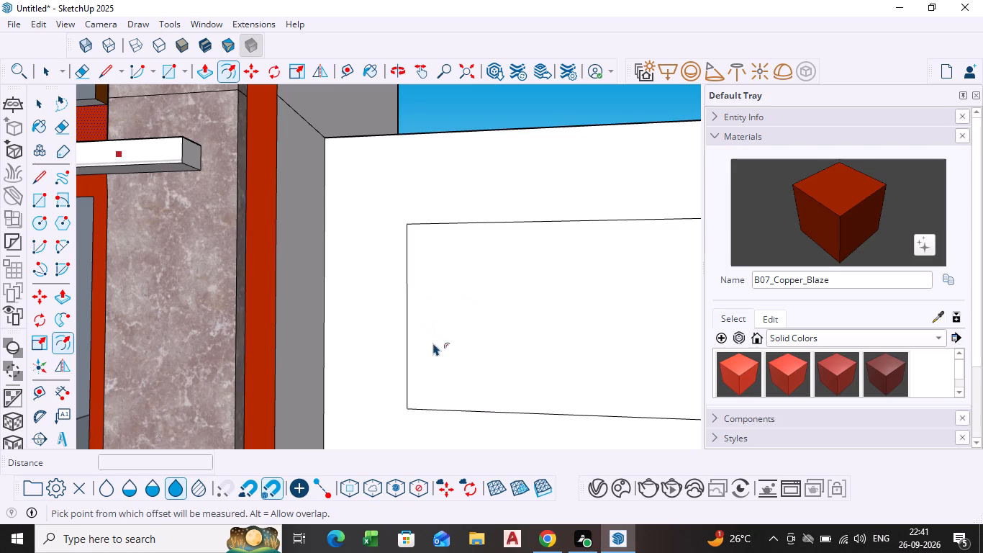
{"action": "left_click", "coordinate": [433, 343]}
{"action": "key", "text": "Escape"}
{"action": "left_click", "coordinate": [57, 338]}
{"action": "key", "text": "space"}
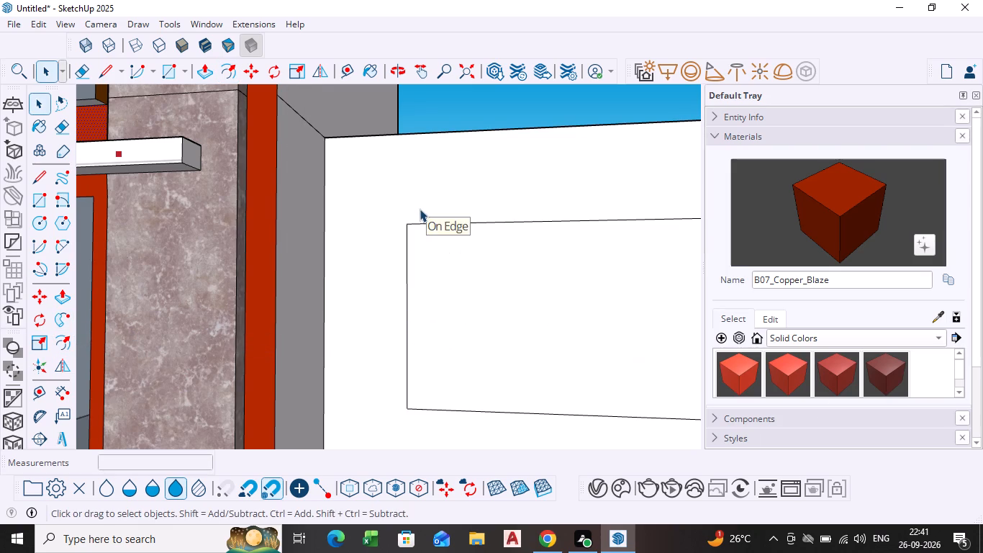
Offset the side block's window rectangle inward by about 1 3/8" to outline a thin frame.
{"action": "left_click", "coordinate": [492, 316]}
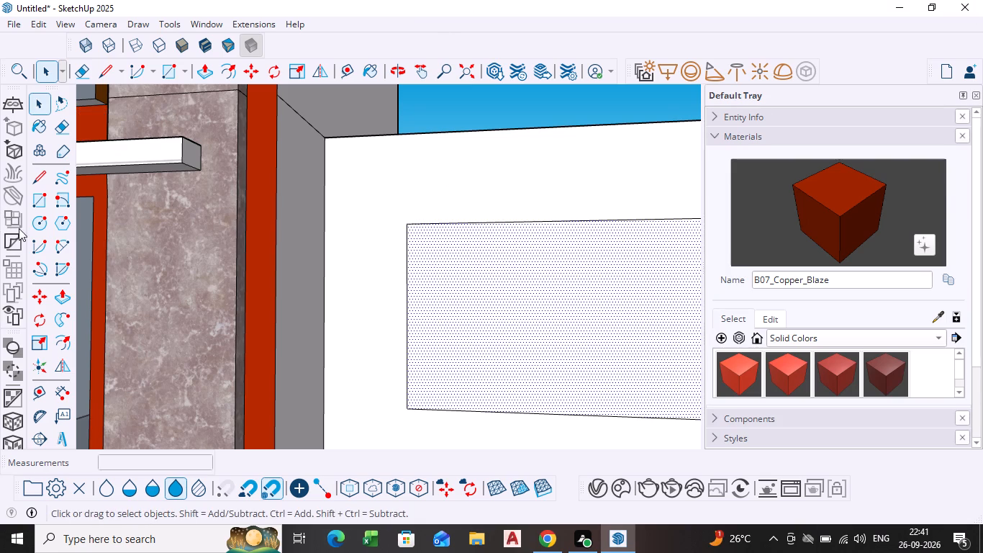
{"action": "left_click", "coordinate": [61, 344]}
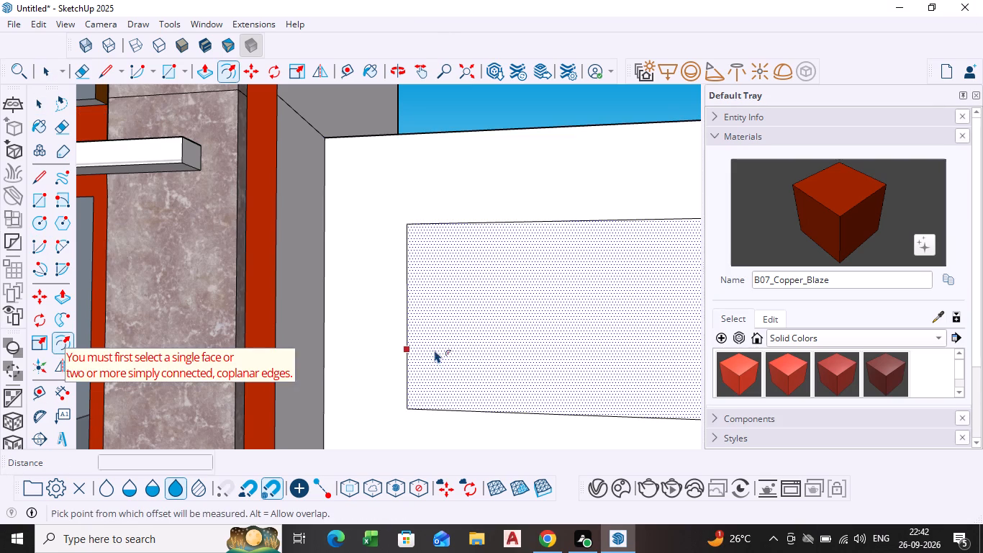
{"action": "left_click", "coordinate": [435, 349]}
{"action": "scroll", "coordinate": [419, 348], "scroll_direction": "up", "scroll_amount": 6}
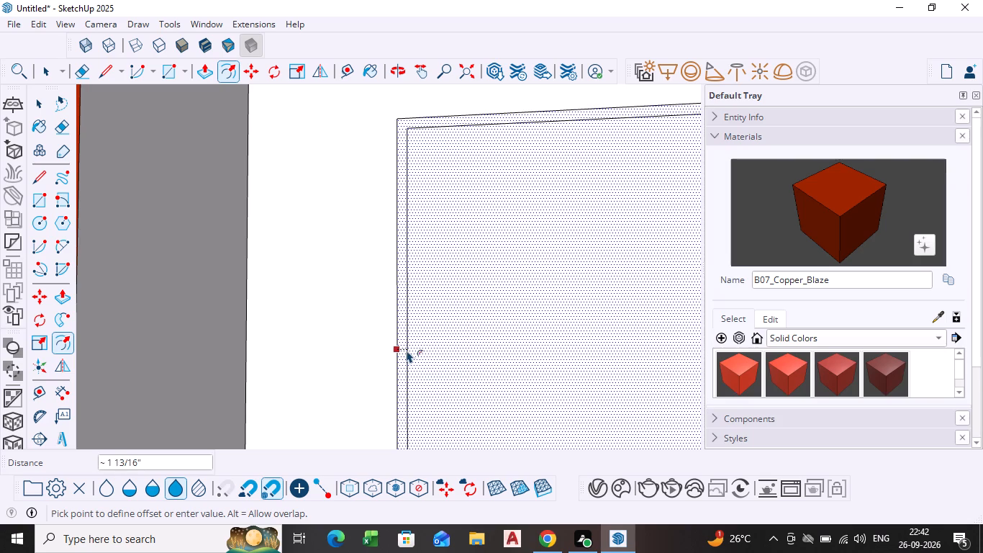
{"action": "scroll", "coordinate": [407, 350], "scroll_direction": "up", "scroll_amount": 4}
{"action": "left_click", "coordinate": [404, 350]}
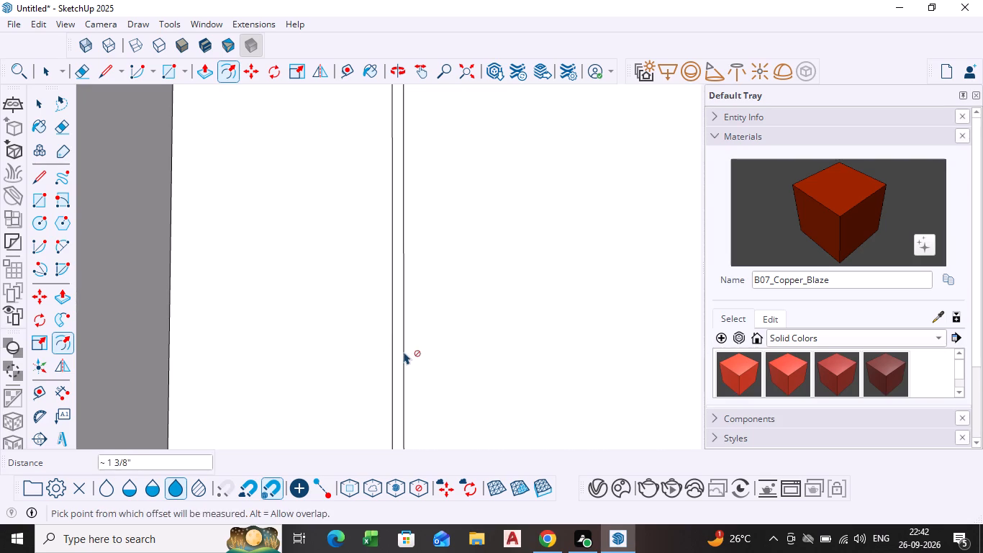
Paint the thin frame strip of the side block's window with the B08_Burnt_Sienna solid color.
{"action": "scroll", "coordinate": [434, 367], "scroll_direction": "down", "scroll_amount": 4}
{"action": "left_click", "coordinate": [881, 366]}
{"action": "scroll", "coordinate": [435, 350], "scroll_direction": "up", "scroll_amount": 3}
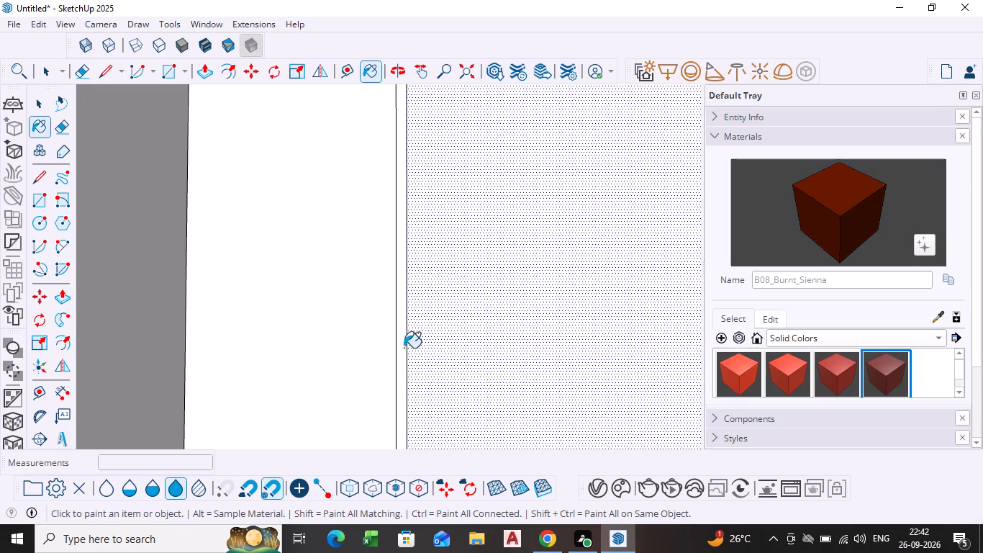
{"action": "scroll", "coordinate": [388, 348], "scroll_direction": "up", "scroll_amount": 2}
{"action": "left_click", "coordinate": [404, 348]}
{"action": "scroll", "coordinate": [404, 348], "scroll_direction": "down", "scroll_amount": 14}
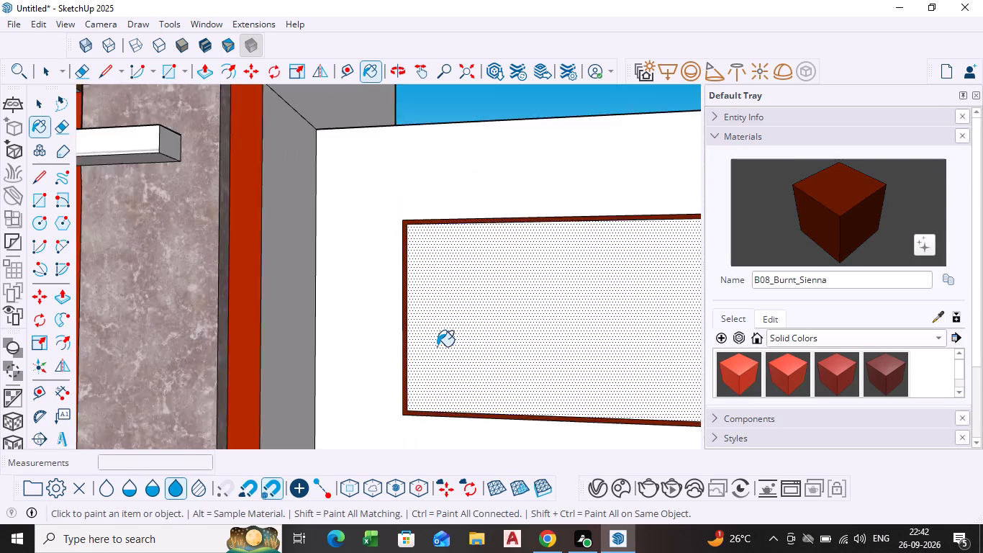
{"action": "scroll", "coordinate": [437, 346], "scroll_direction": "down", "scroll_amount": 9}
{"action": "key", "text": "Escape"}
{"action": "key", "text": "space"}
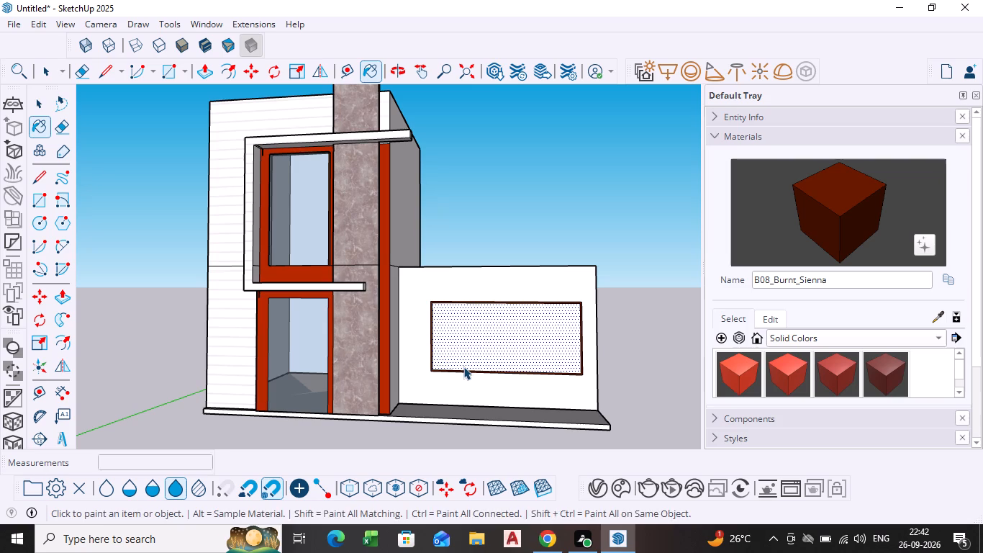
{"action": "left_click", "coordinate": [620, 176]}
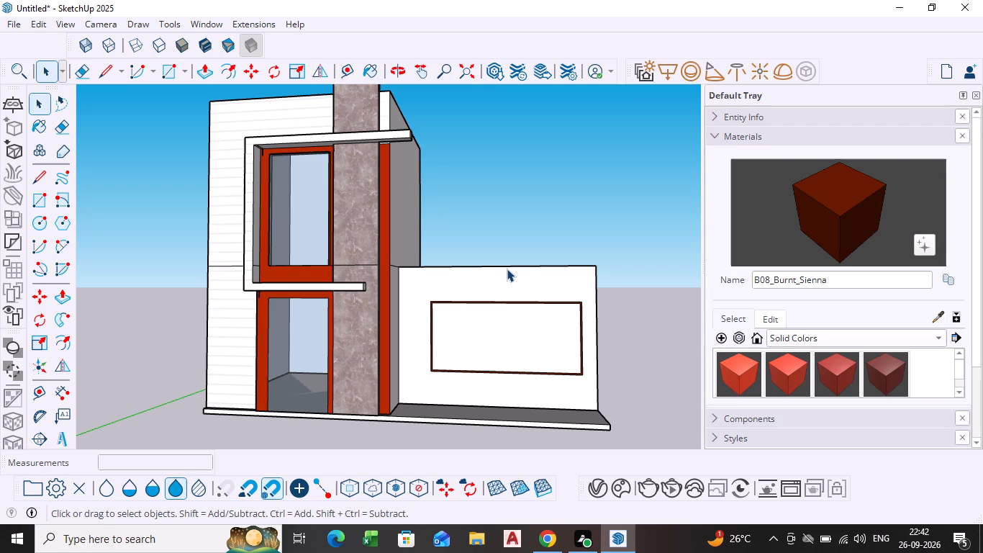
Paint the pane inside the side block's window frame with the Glass_Safety_01 material from the Glass collection.
{"action": "left_click", "coordinate": [520, 318]}
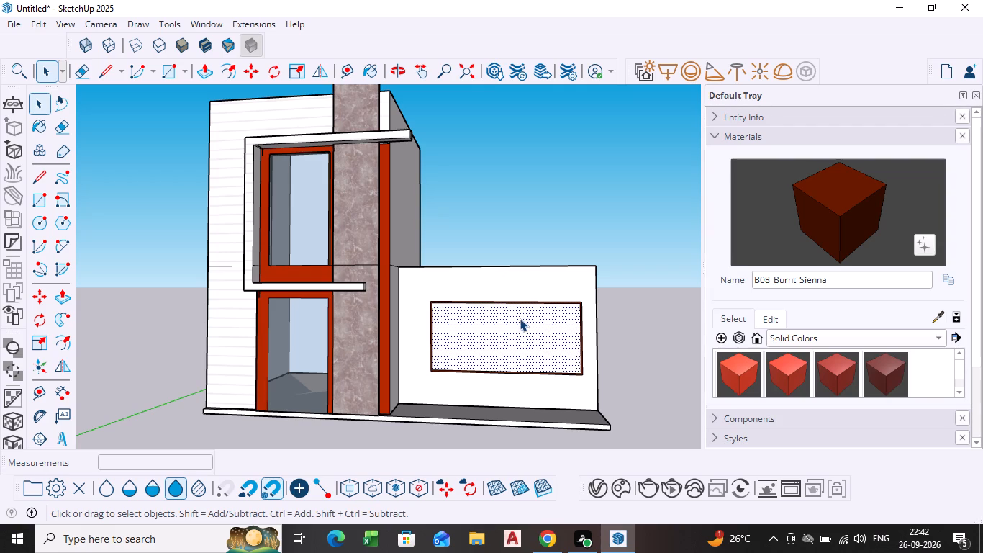
{"action": "left_click", "coordinate": [918, 338]}
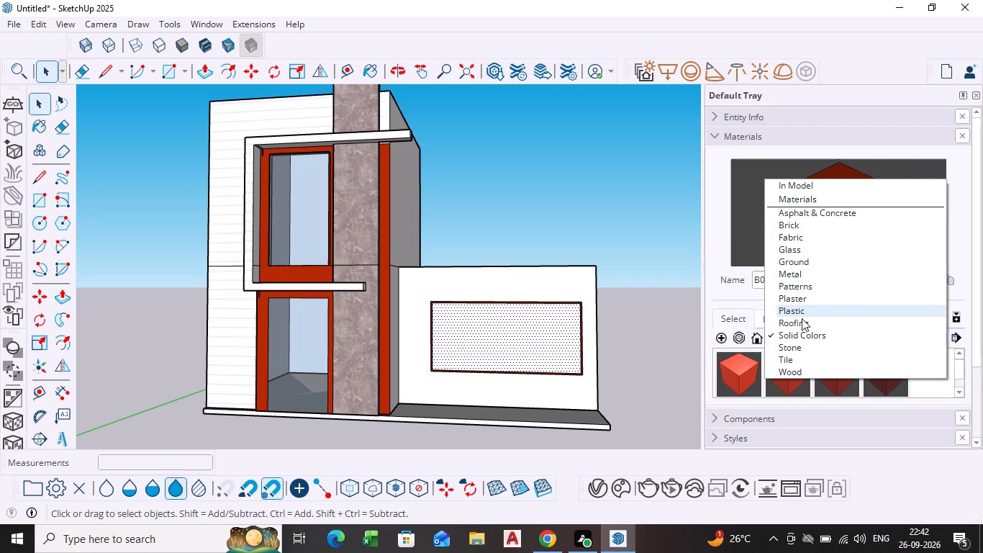
{"action": "left_click", "coordinate": [797, 254]}
{"action": "left_click", "coordinate": [827, 372]}
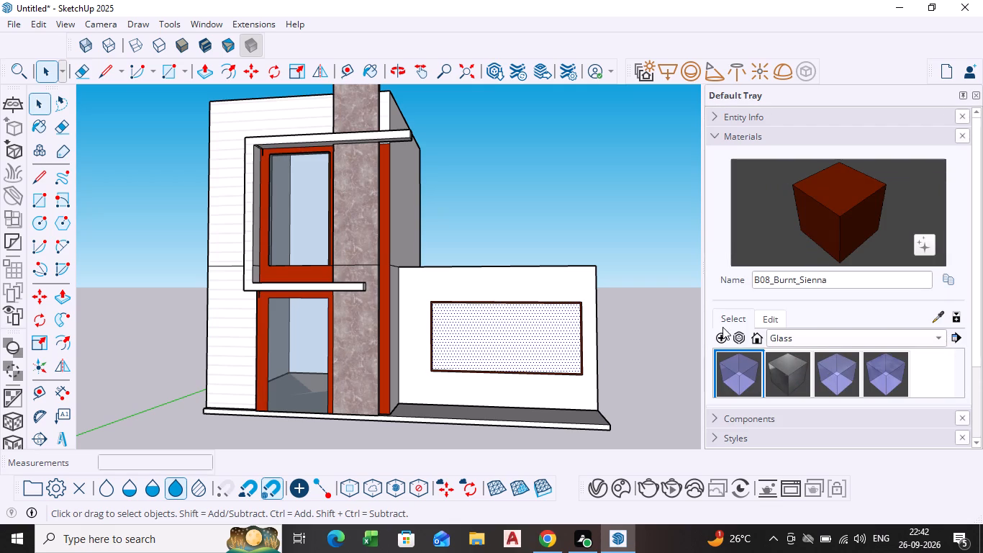
{"action": "left_click_drag", "start_coordinate": [815, 384], "coordinate": [825, 377]}
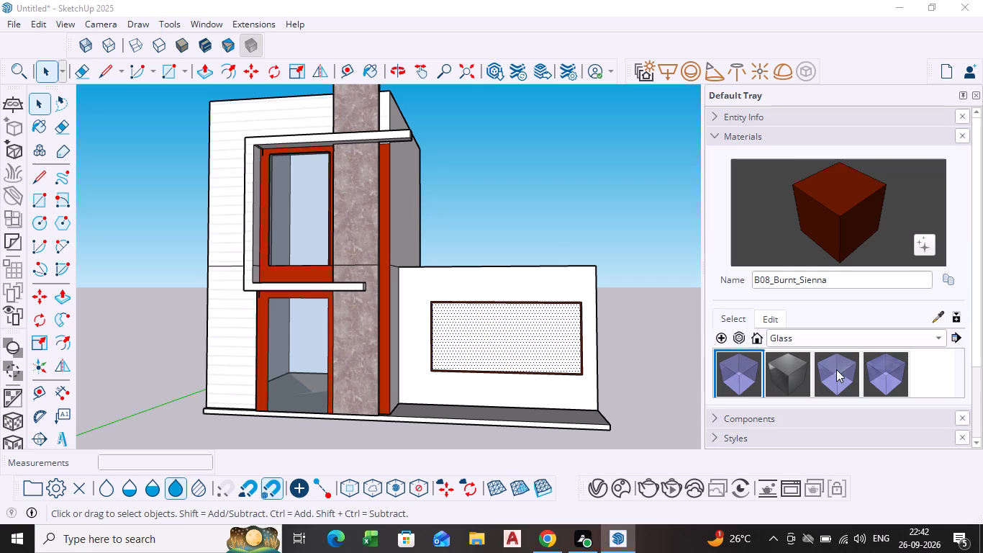
{"action": "double_click", "coordinate": [836, 369]}
{"action": "left_click", "coordinate": [458, 283]}
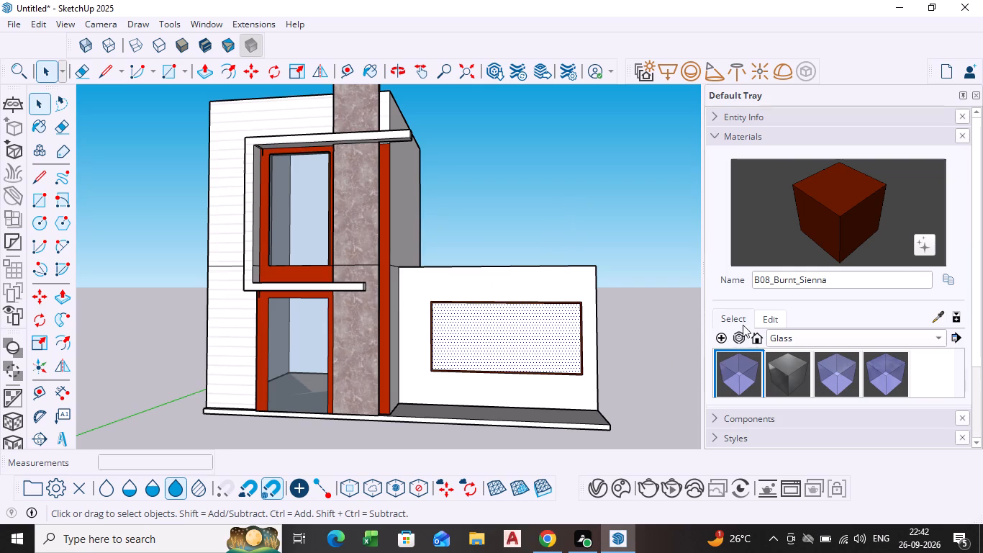
{"action": "left_click", "coordinate": [840, 373]}
{"action": "left_click", "coordinate": [840, 373]}
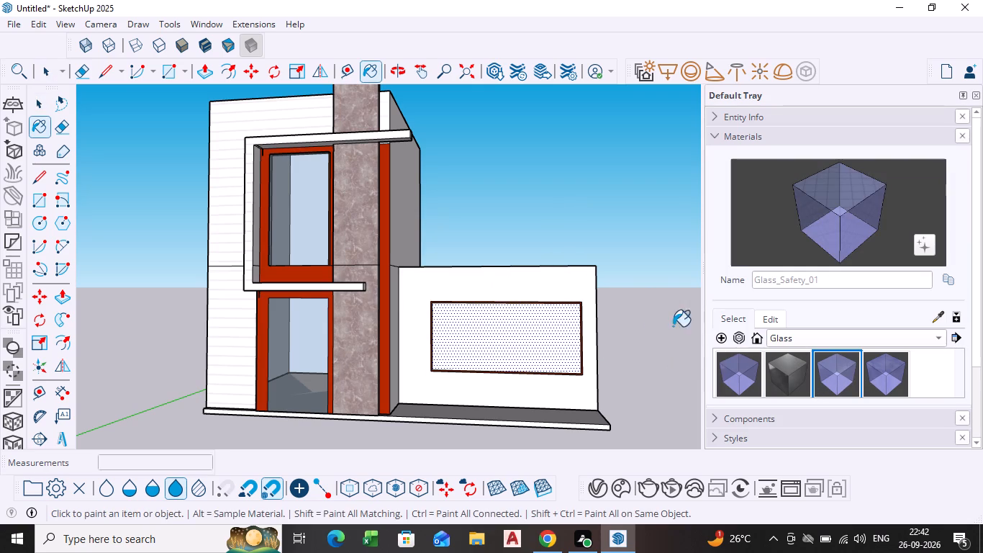
{"action": "left_click", "coordinate": [522, 342]}
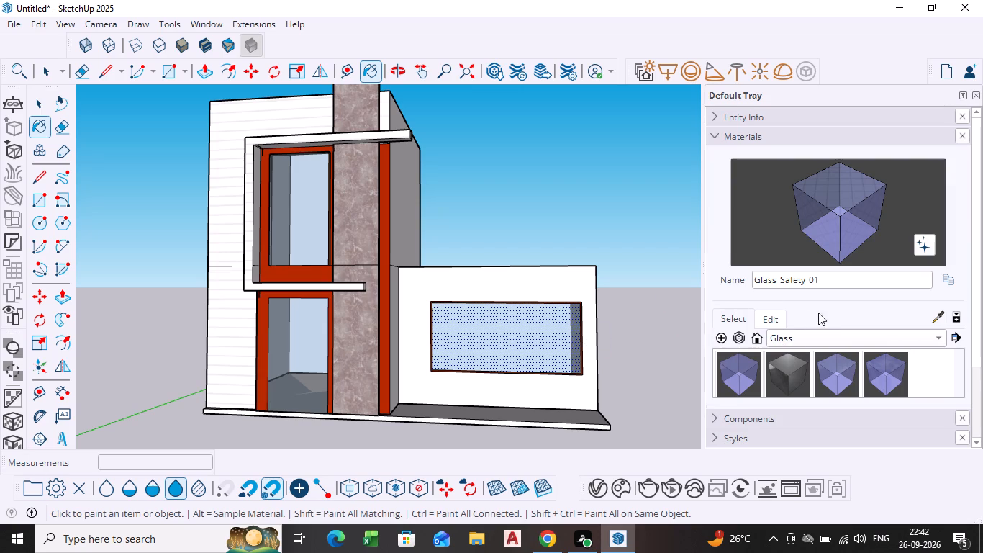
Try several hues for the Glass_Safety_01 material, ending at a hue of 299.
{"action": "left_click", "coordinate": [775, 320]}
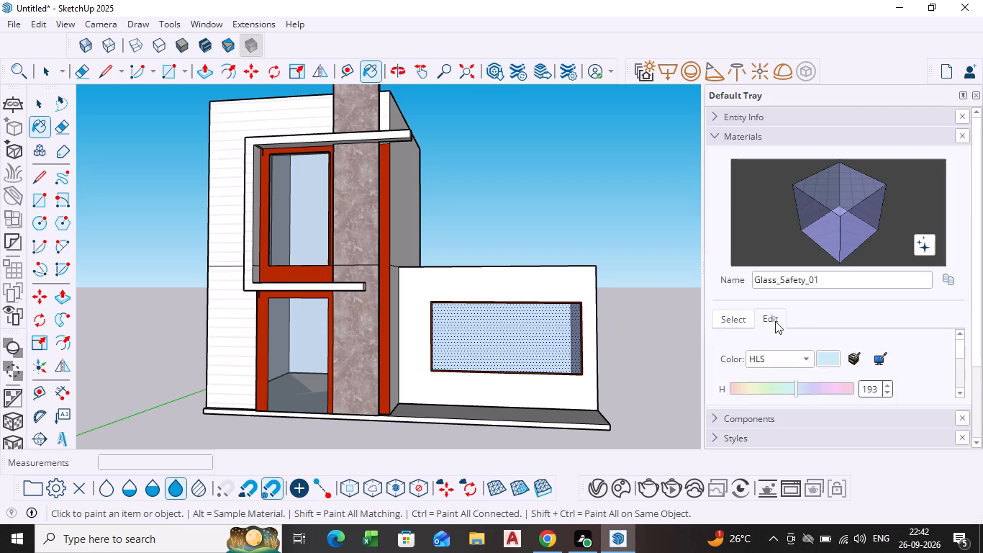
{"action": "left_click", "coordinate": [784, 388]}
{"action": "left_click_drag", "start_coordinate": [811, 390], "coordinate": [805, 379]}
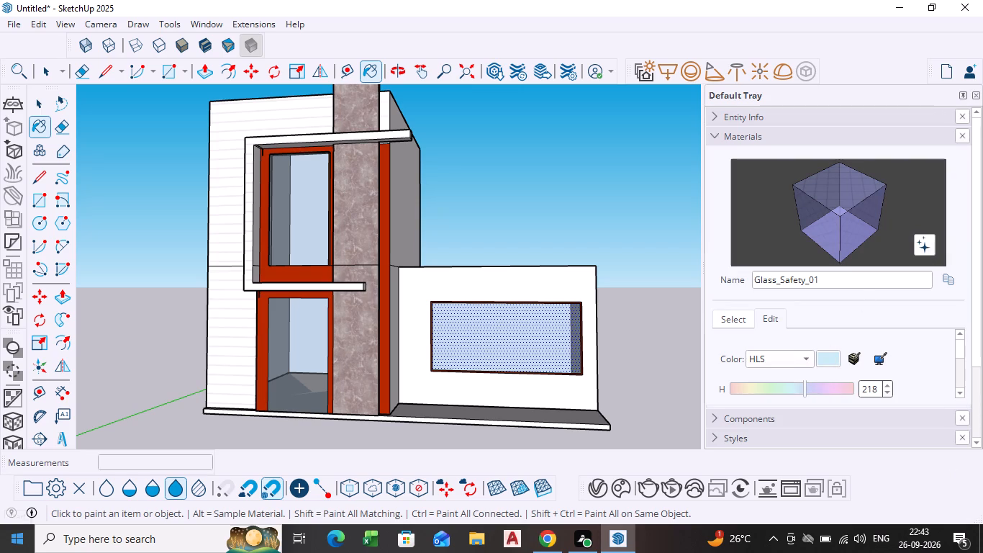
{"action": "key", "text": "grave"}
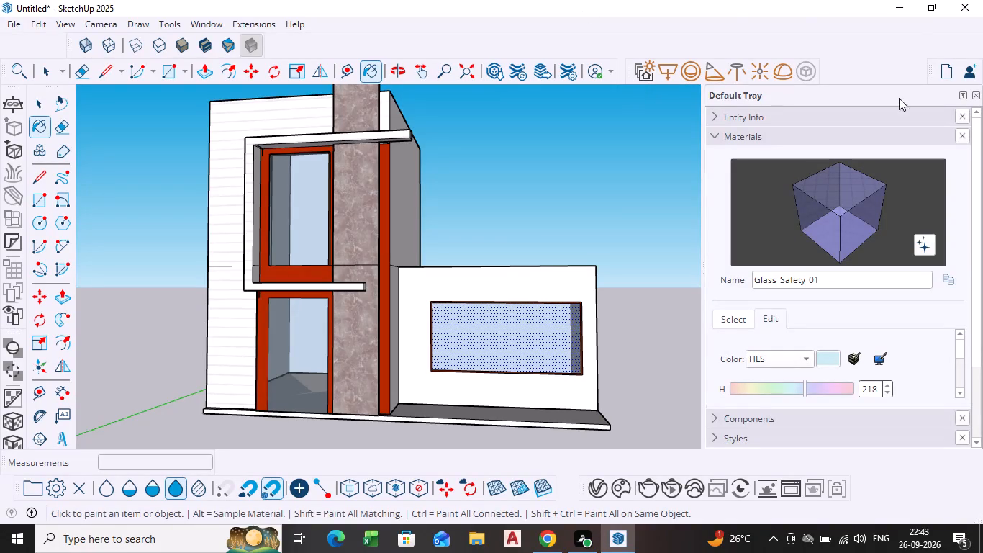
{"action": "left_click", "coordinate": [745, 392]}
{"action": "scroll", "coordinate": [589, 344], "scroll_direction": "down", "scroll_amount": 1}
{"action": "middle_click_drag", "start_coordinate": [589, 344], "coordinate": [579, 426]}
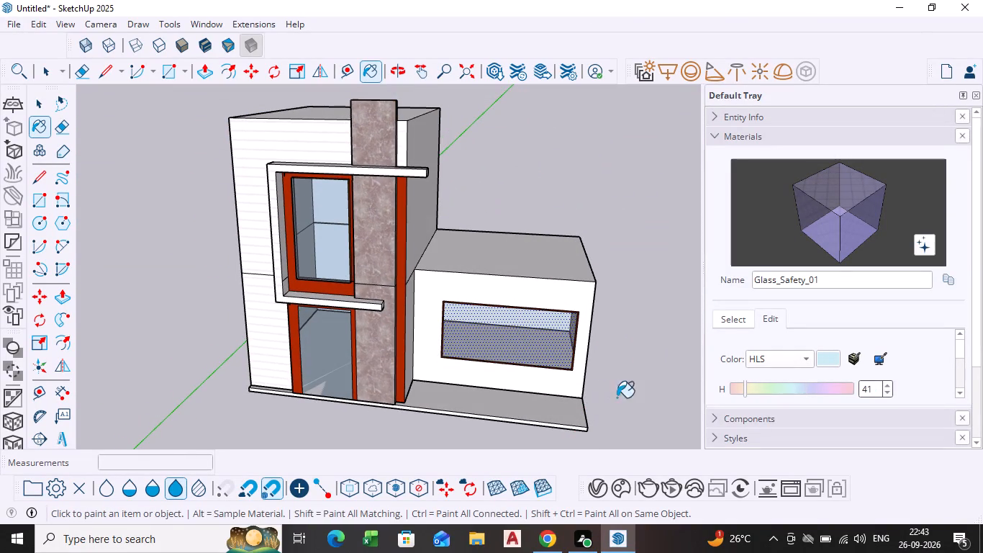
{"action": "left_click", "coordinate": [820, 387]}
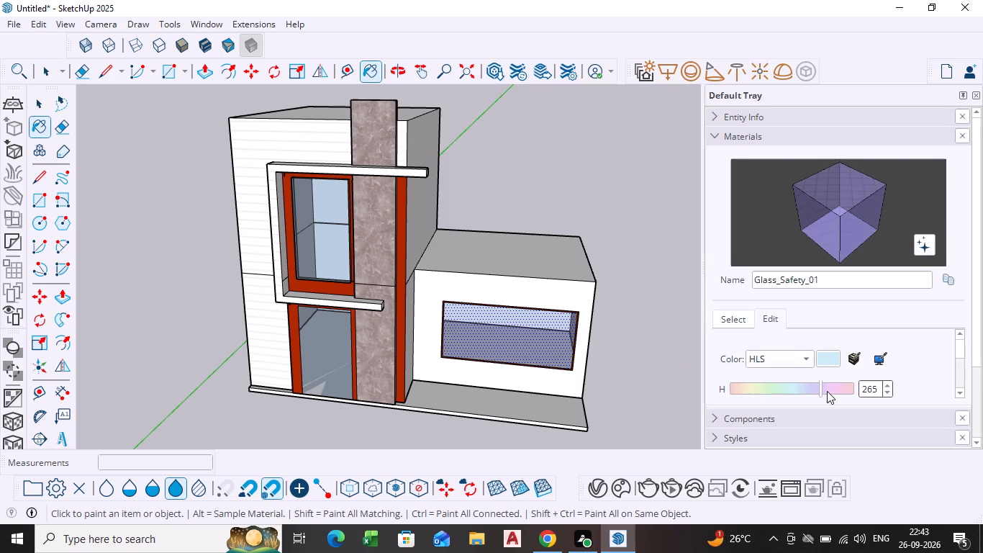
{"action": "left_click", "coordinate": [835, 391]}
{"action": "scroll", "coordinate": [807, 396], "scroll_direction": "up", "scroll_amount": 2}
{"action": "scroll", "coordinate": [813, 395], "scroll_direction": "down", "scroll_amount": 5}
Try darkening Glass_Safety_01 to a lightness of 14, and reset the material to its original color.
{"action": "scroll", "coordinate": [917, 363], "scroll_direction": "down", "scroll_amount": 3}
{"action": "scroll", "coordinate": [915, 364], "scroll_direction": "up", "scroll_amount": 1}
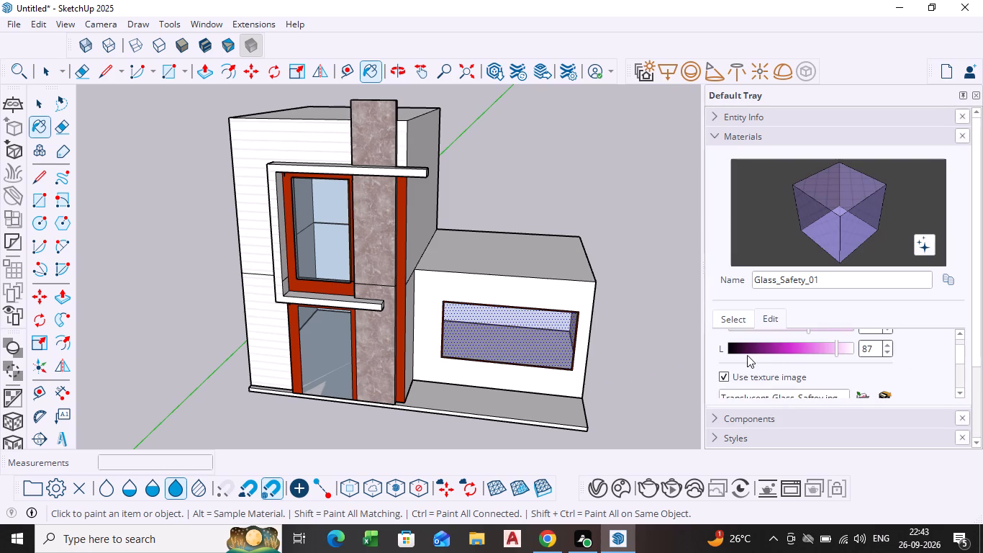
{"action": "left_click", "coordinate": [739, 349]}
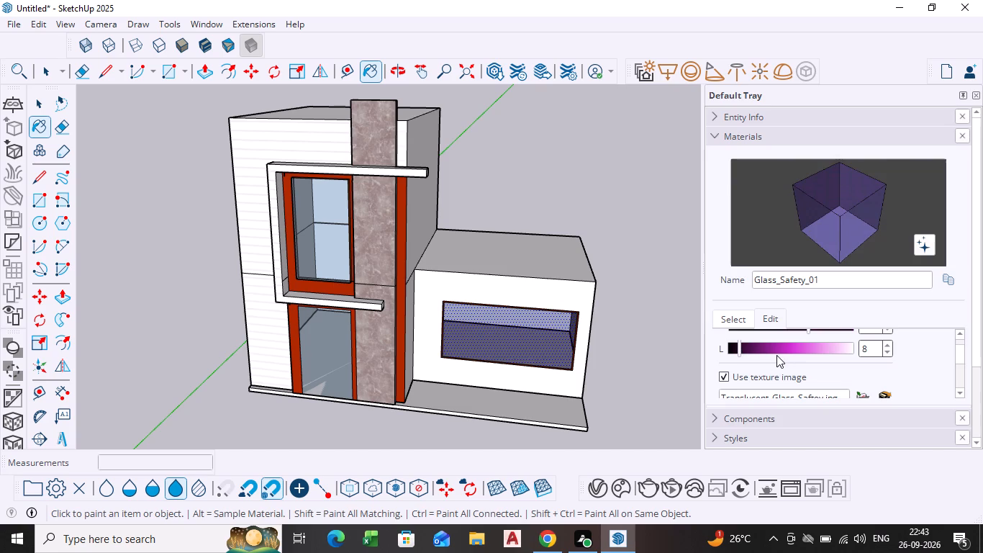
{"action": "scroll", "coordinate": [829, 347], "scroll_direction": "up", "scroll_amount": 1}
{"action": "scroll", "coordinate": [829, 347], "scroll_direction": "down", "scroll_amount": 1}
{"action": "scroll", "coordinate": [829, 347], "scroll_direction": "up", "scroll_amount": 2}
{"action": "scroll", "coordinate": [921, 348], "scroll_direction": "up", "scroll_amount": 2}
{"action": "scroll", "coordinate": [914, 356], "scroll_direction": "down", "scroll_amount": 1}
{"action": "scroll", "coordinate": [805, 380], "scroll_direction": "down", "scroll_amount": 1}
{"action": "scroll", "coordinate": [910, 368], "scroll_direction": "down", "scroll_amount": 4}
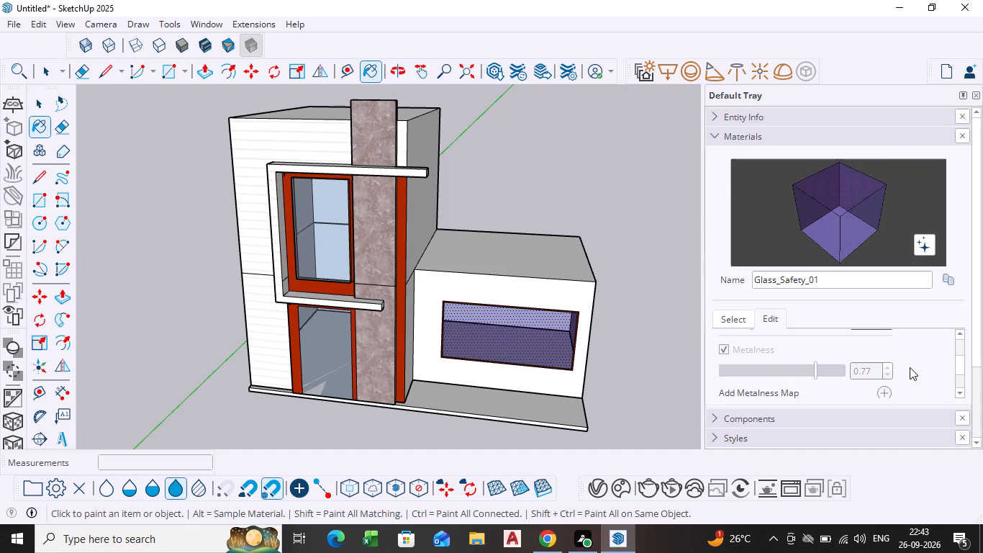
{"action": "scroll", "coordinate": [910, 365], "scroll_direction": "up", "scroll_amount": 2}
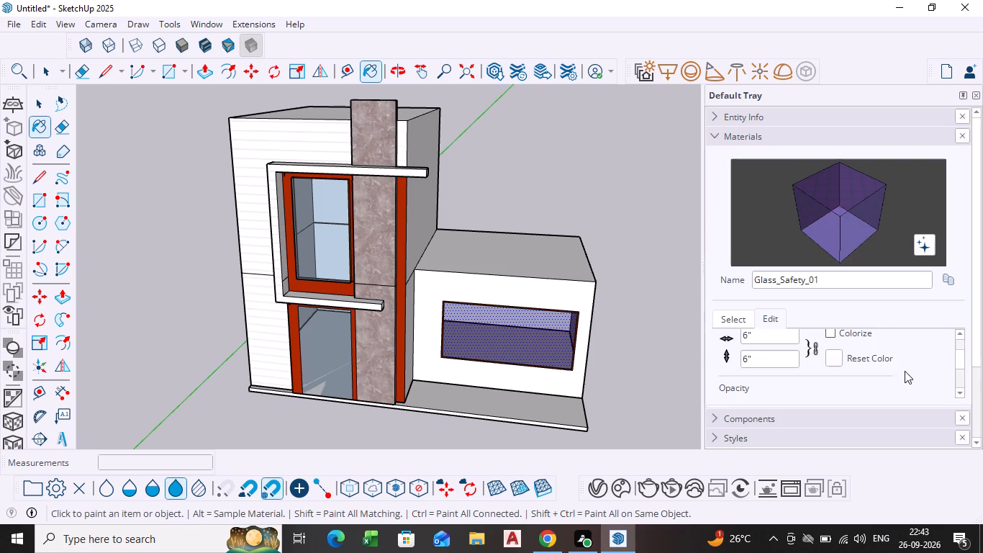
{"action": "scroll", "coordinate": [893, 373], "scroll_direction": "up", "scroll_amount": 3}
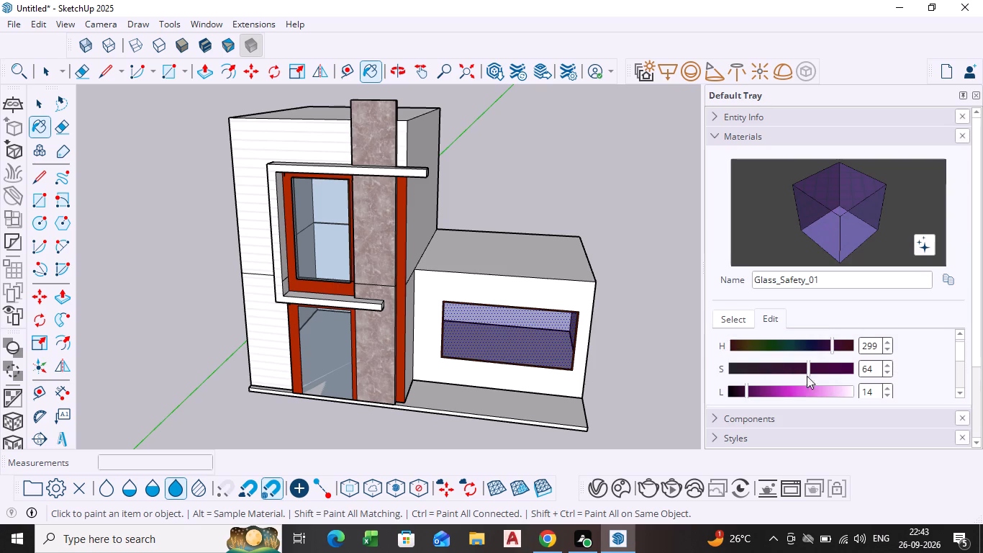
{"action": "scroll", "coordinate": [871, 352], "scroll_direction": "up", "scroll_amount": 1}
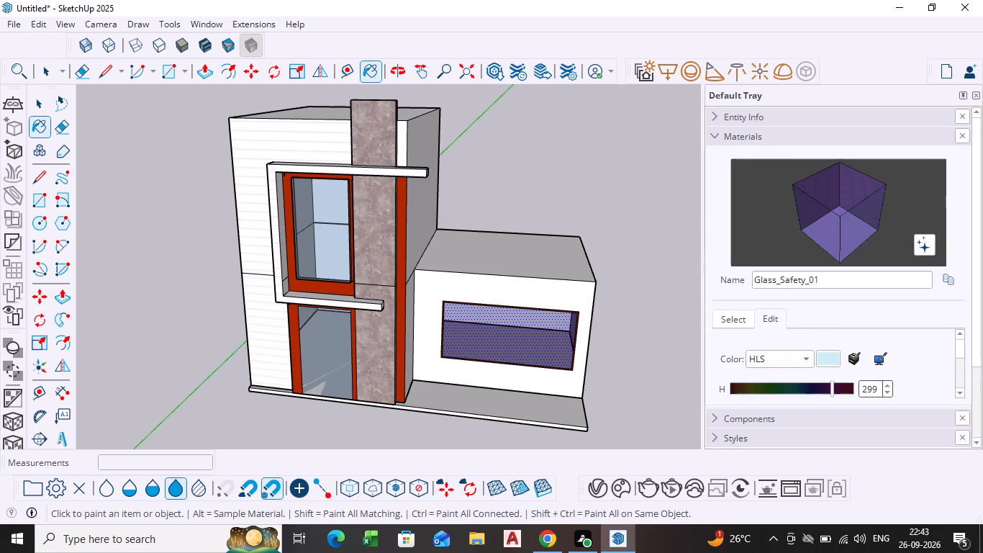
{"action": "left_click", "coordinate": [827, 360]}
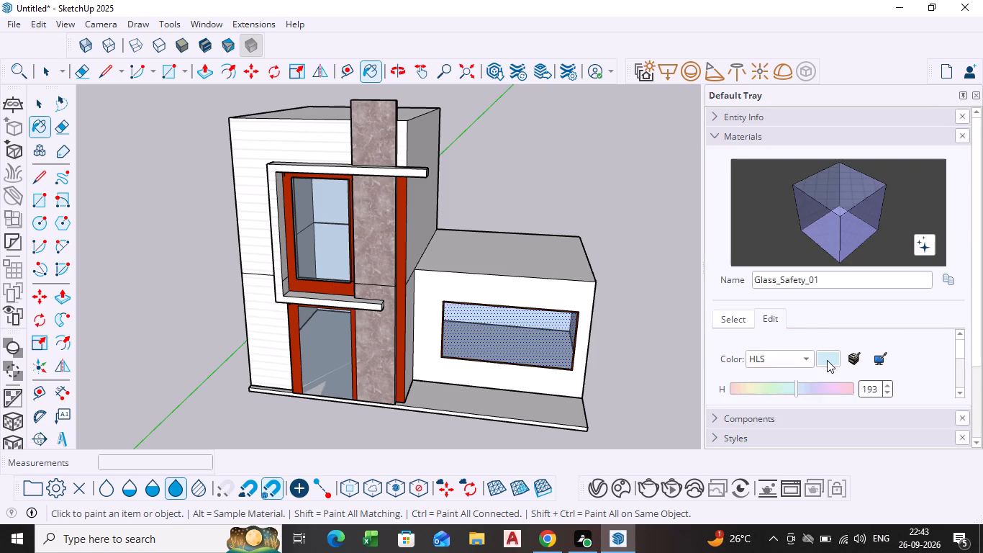
Move the two bottom frame edges of the side block's window down about 9 5/16" to make the window taller.
{"action": "middle_click_drag", "start_coordinate": [886, 383], "coordinate": [892, 341]}
{"action": "middle_click_drag", "start_coordinate": [327, 353], "coordinate": [332, 317]}
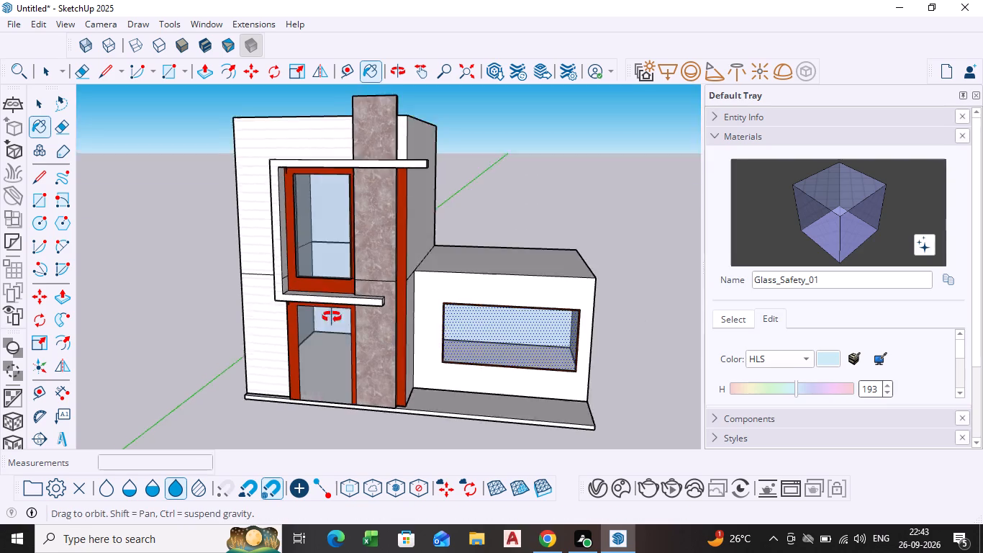
{"action": "middle_click_drag", "start_coordinate": [332, 317], "coordinate": [357, 262]}
{"action": "scroll", "coordinate": [483, 288], "scroll_direction": "down", "scroll_amount": 2}
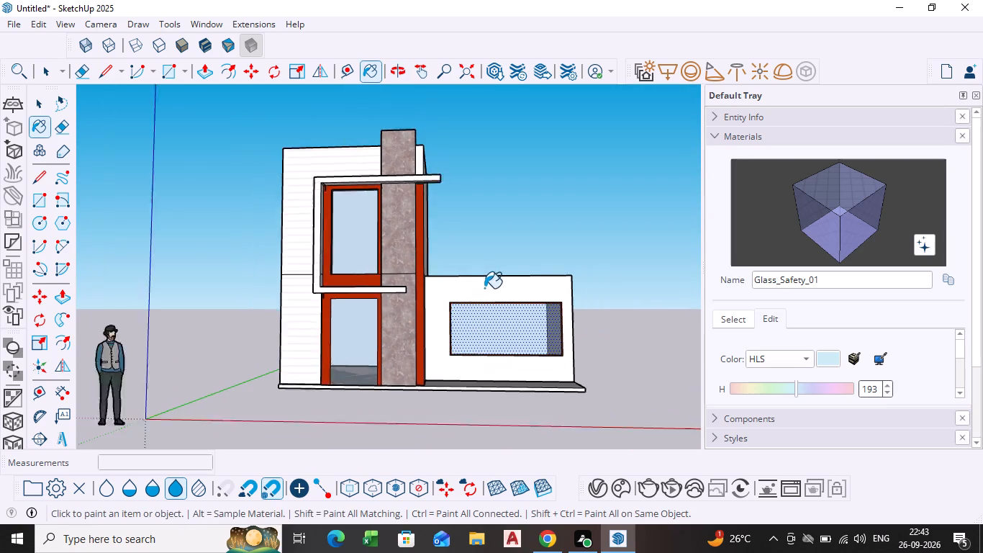
{"action": "scroll", "coordinate": [484, 288], "scroll_direction": "down", "scroll_amount": 1}
{"action": "key", "text": "space"}
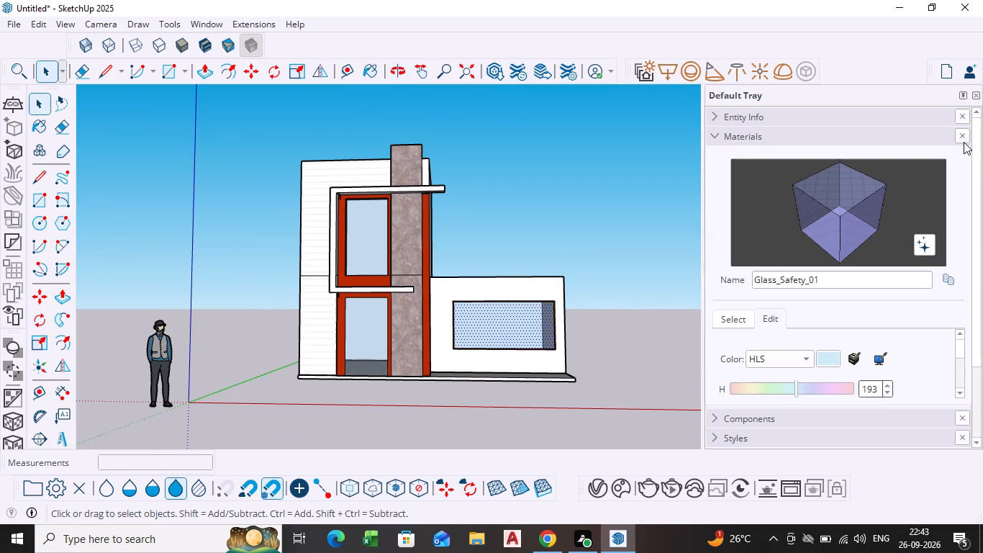
{"action": "scroll", "coordinate": [480, 212], "scroll_direction": "down", "scroll_amount": 1}
{"action": "middle_click_drag", "start_coordinate": [480, 212], "coordinate": [453, 265]}
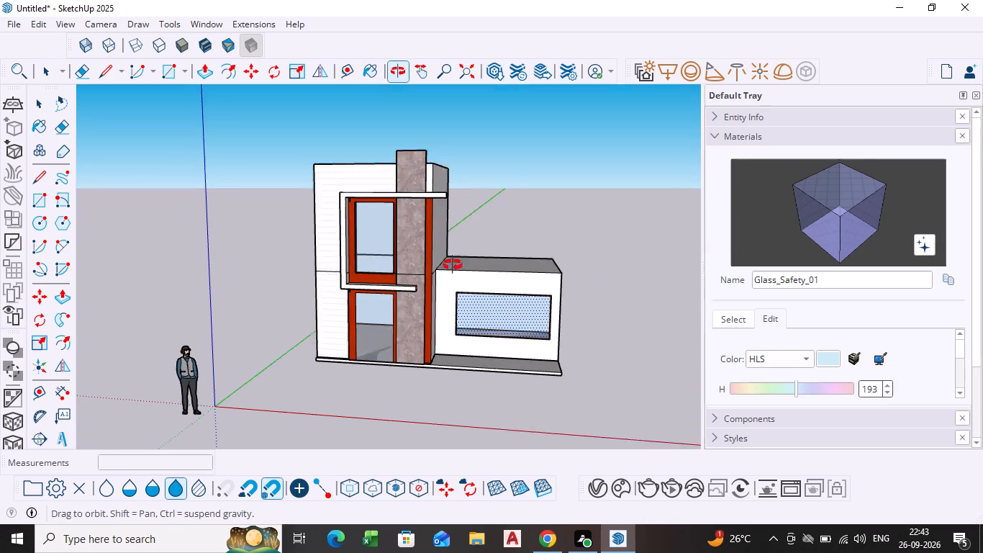
{"action": "middle_click_drag", "start_coordinate": [453, 265], "coordinate": [450, 275]}
{"action": "scroll", "coordinate": [525, 351], "scroll_direction": "up", "scroll_amount": 10}
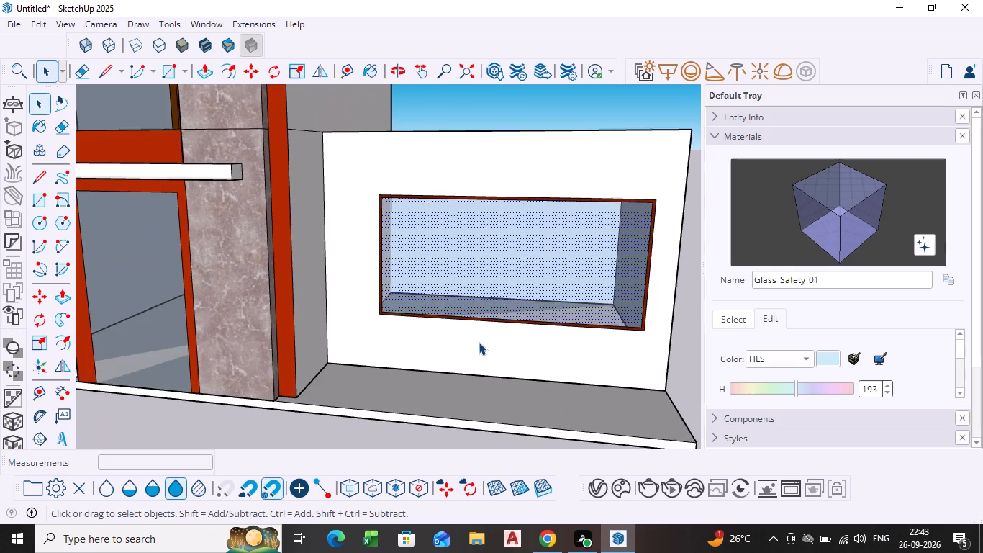
{"action": "middle_click_drag", "start_coordinate": [475, 338], "coordinate": [475, 330]}
{"action": "scroll", "coordinate": [474, 328], "scroll_direction": "up", "scroll_amount": 7}
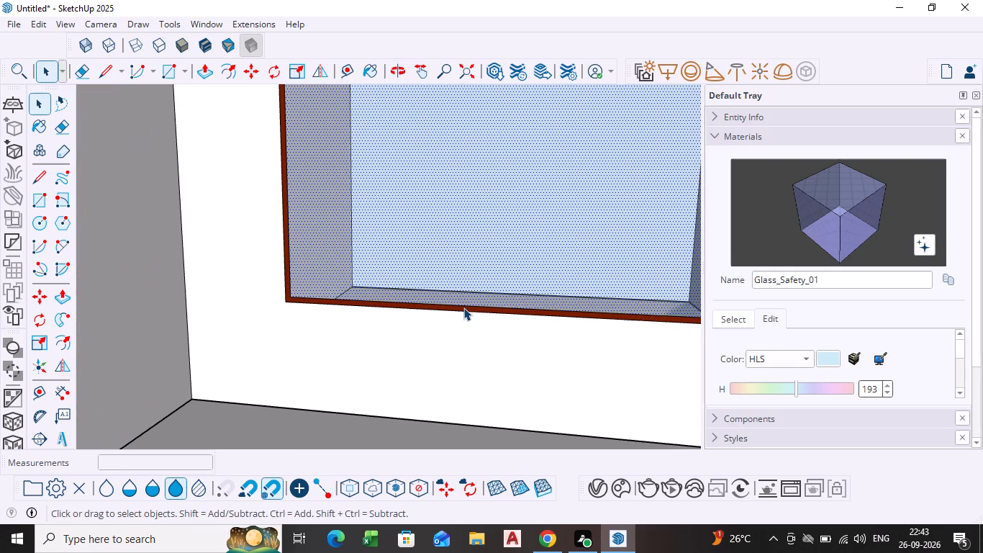
{"action": "left_click", "coordinate": [463, 312]}
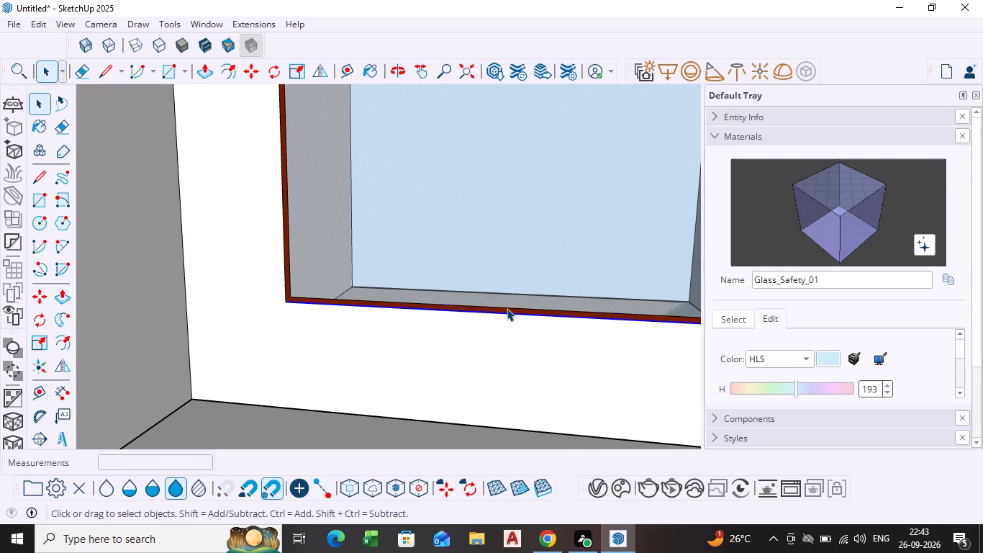
{"action": "scroll", "coordinate": [507, 308], "scroll_direction": "up", "scroll_amount": 2}
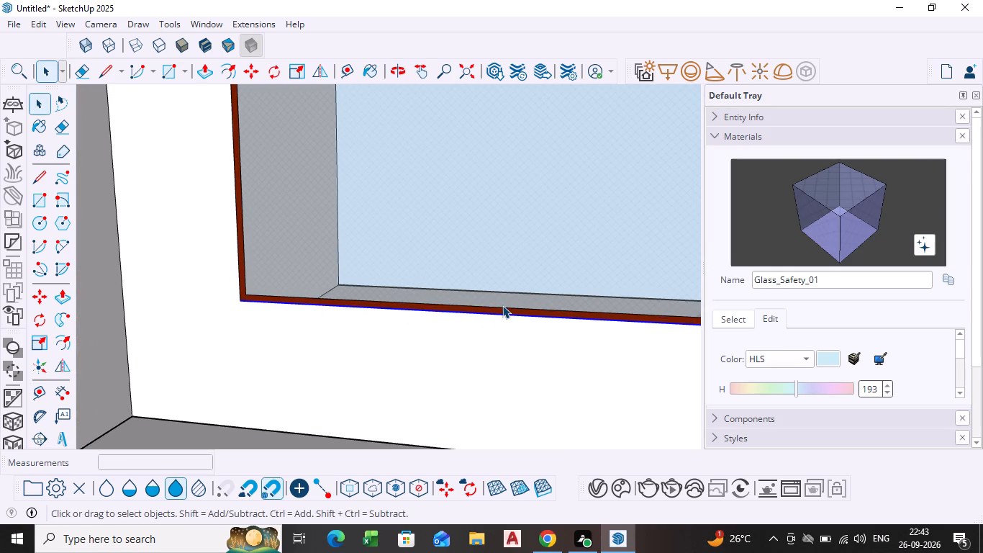
{"action": "left_click", "coordinate": [502, 308], "text": "shift"}
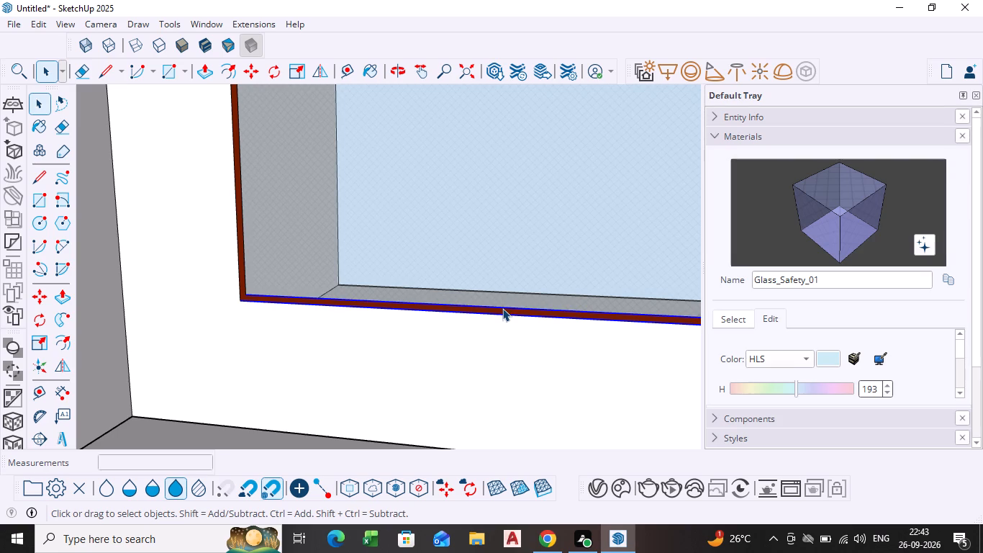
{"action": "key", "text": "m"}
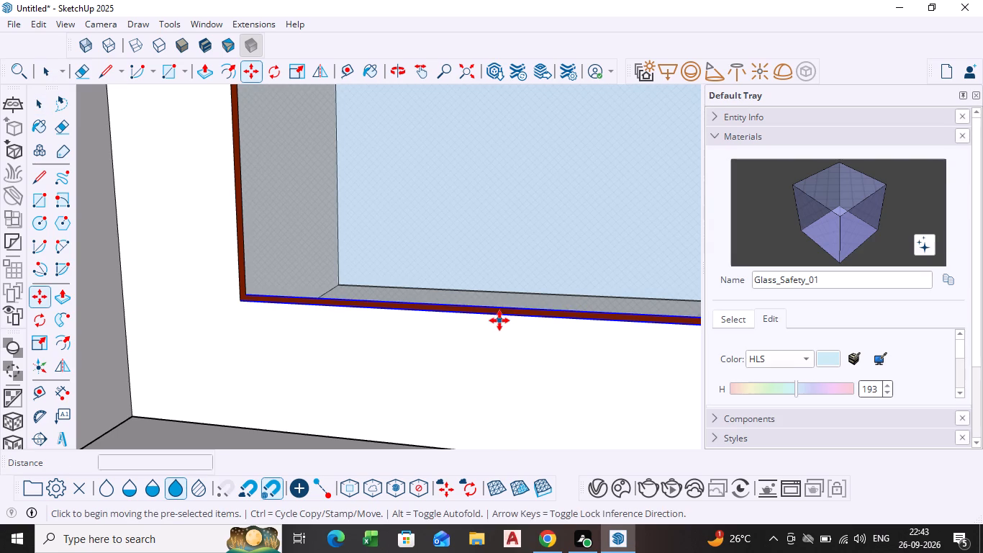
{"action": "left_click", "coordinate": [499, 317]}
{"action": "scroll", "coordinate": [499, 344], "scroll_direction": "down", "scroll_amount": 9}
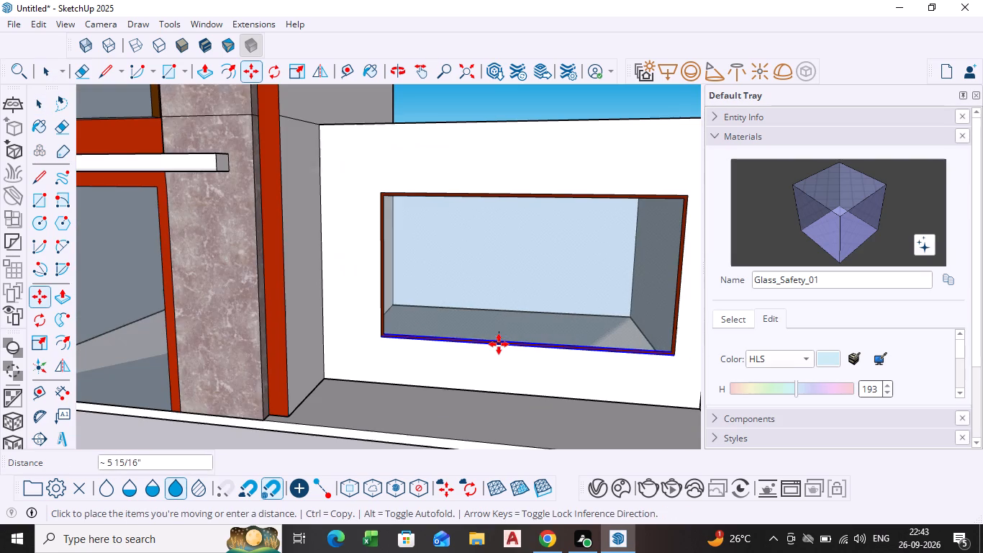
{"action": "left_click", "coordinate": [498, 351]}
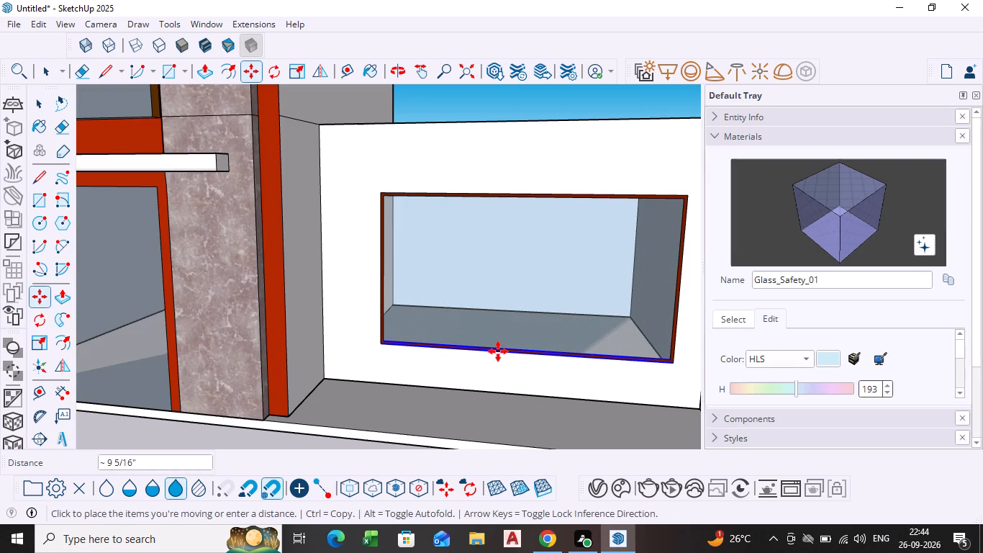
{"action": "key", "text": "space"}
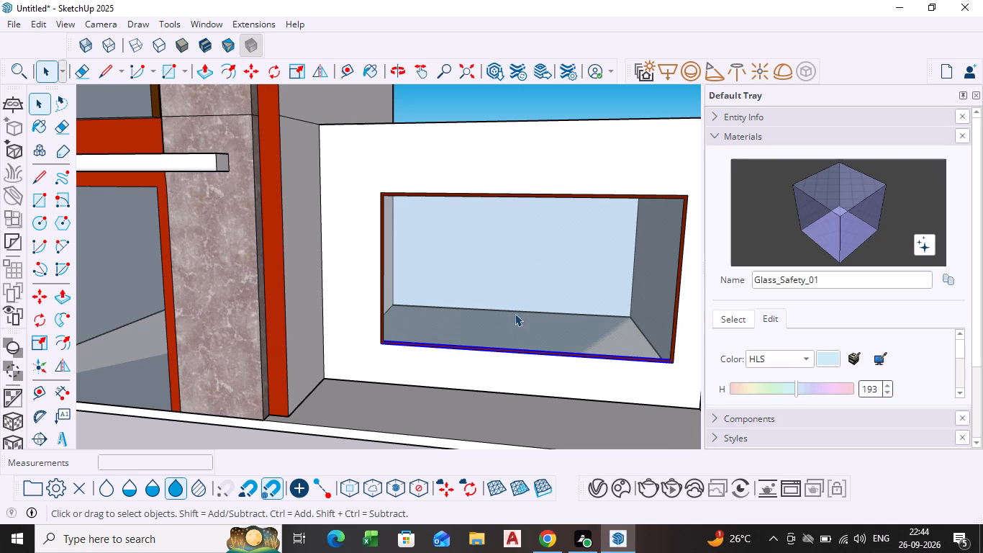
{"action": "left_click", "coordinate": [513, 109]}
Examine the house's front facade and the side block's enlarged window from several angles.
{"action": "scroll", "coordinate": [504, 237], "scroll_direction": "down", "scroll_amount": 4}
{"action": "scroll", "coordinate": [493, 326], "scroll_direction": "down", "scroll_amount": 1}
{"action": "middle_click_drag", "start_coordinate": [502, 333], "coordinate": [533, 349]}
{"action": "scroll", "coordinate": [510, 340], "scroll_direction": "up", "scroll_amount": 2}
{"action": "scroll", "coordinate": [509, 337], "scroll_direction": "down", "scroll_amount": 1}
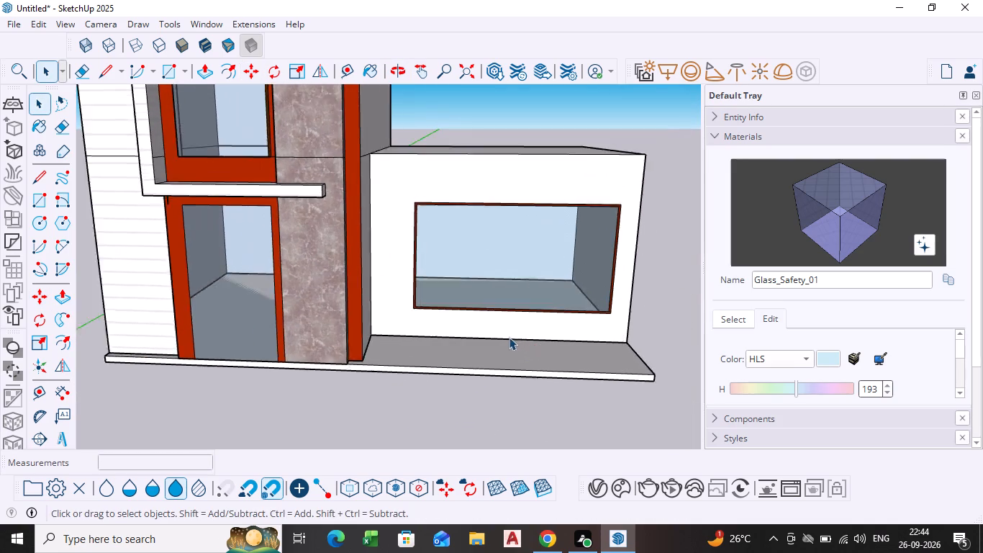
{"action": "scroll", "coordinate": [509, 337], "scroll_direction": "down", "scroll_amount": 3}
{"action": "middle_click_drag", "start_coordinate": [434, 319], "coordinate": [394, 410]}
{"action": "scroll", "coordinate": [434, 319], "scroll_direction": "down", "scroll_amount": 1}
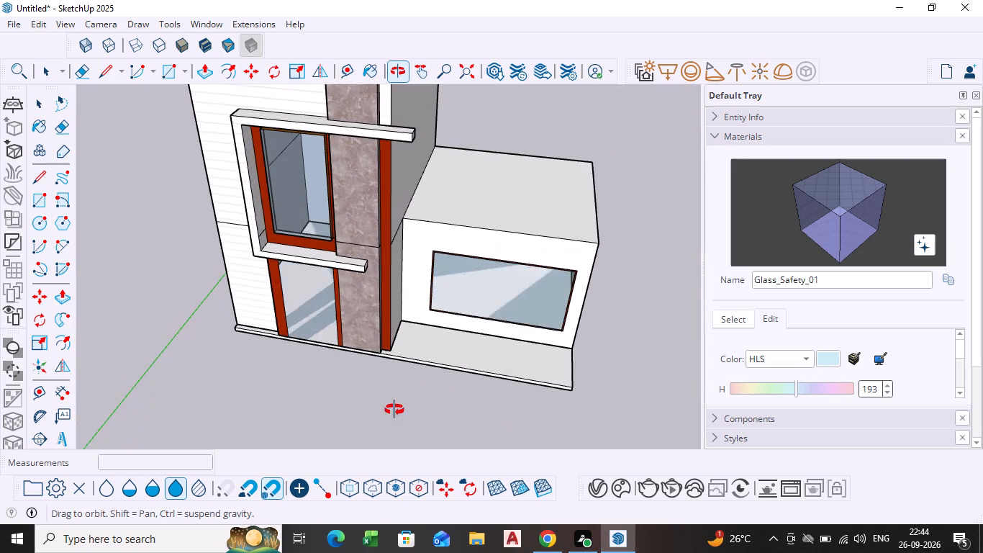
{"action": "middle_click_drag", "start_coordinate": [394, 410], "coordinate": [394, 409]}
{"action": "scroll", "coordinate": [370, 328], "scroll_direction": "down", "scroll_amount": 1}
{"action": "middle_click_drag", "start_coordinate": [363, 325], "coordinate": [425, 284]}
{"action": "scroll", "coordinate": [397, 292], "scroll_direction": "down", "scroll_amount": 1}
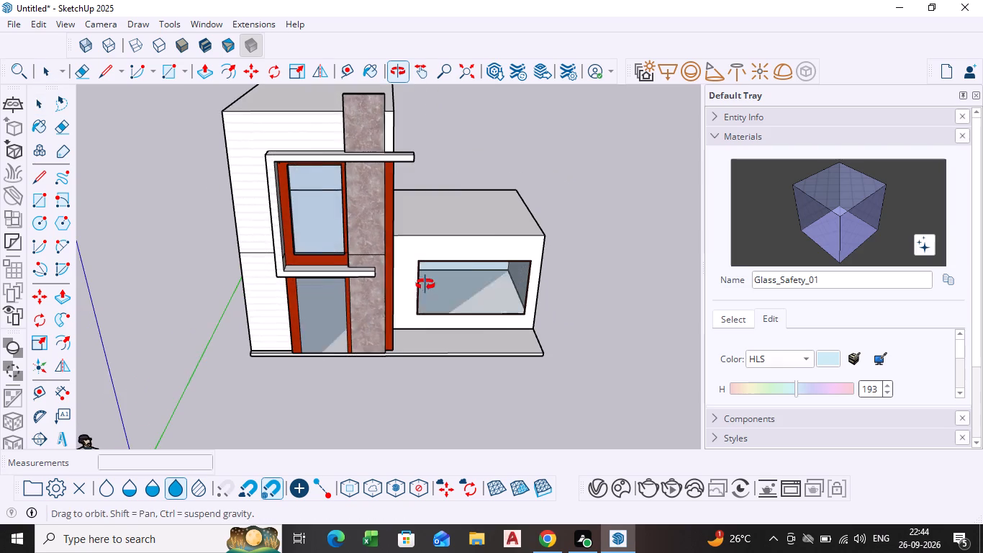
{"action": "middle_click_drag", "start_coordinate": [425, 284], "coordinate": [426, 284]}
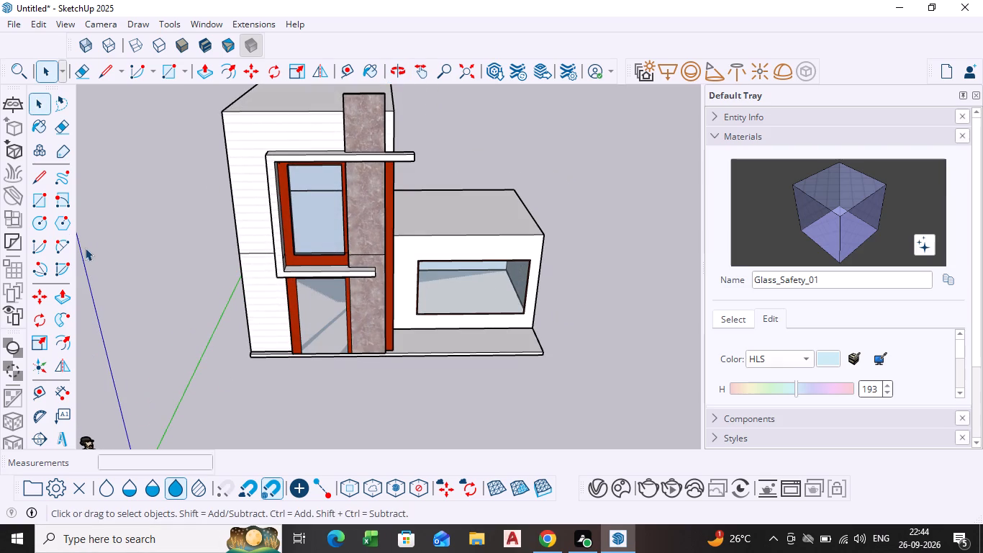
{"action": "middle_click_drag", "start_coordinate": [85, 251], "coordinate": [146, 369], "text": "shift"}
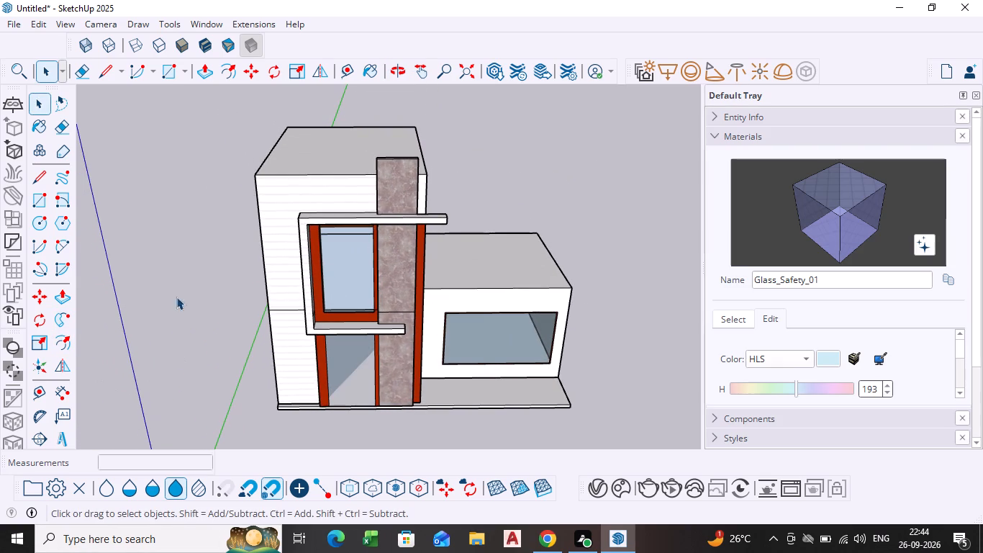
Select all of the house's connected walls, roofs, windows and frames, and make them into a group.
{"action": "middle_click_drag", "start_coordinate": [473, 364], "coordinate": [476, 312]}
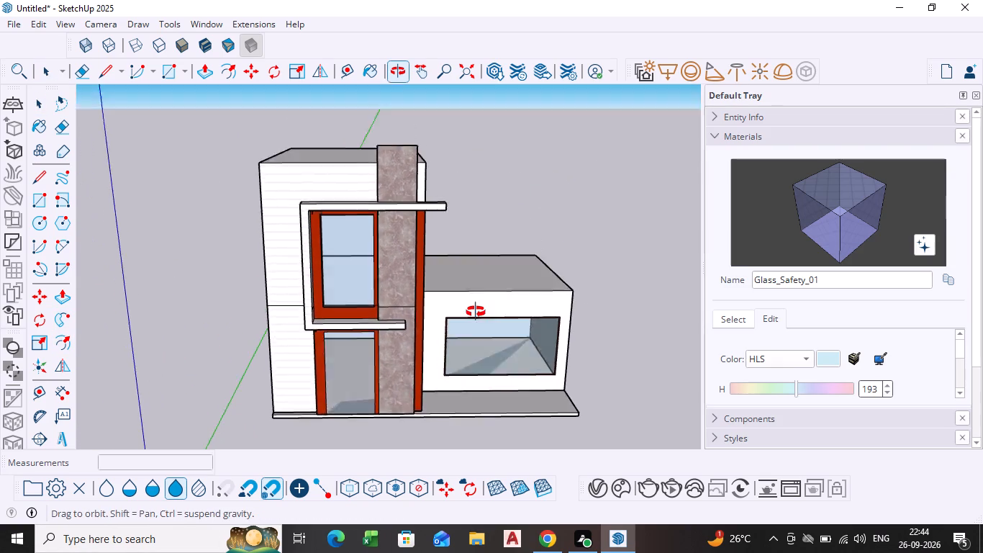
{"action": "middle_click_drag", "start_coordinate": [476, 312], "coordinate": [477, 302]}
{"action": "scroll", "coordinate": [460, 313], "scroll_direction": "up", "scroll_amount": 3}
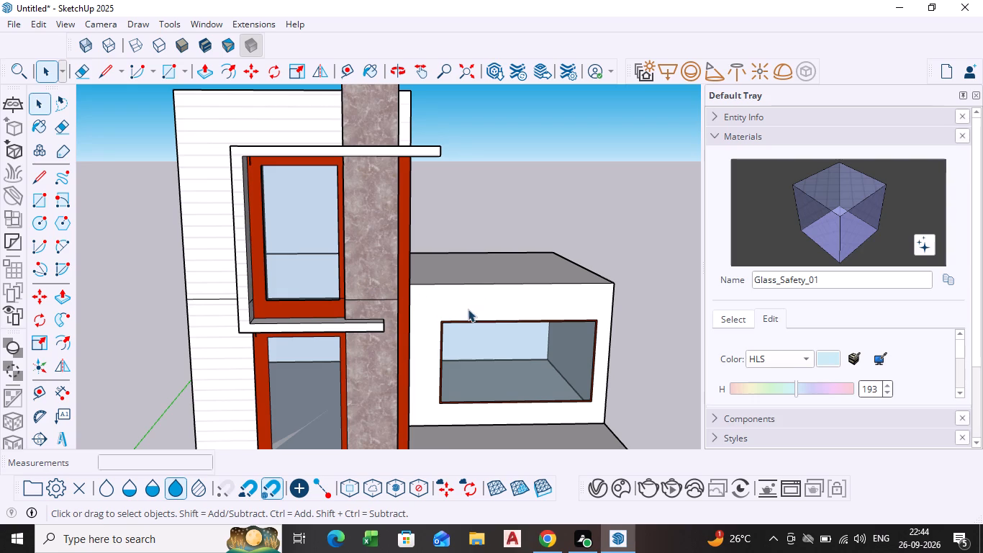
{"action": "middle_click_drag", "start_coordinate": [462, 310], "coordinate": [430, 319]}
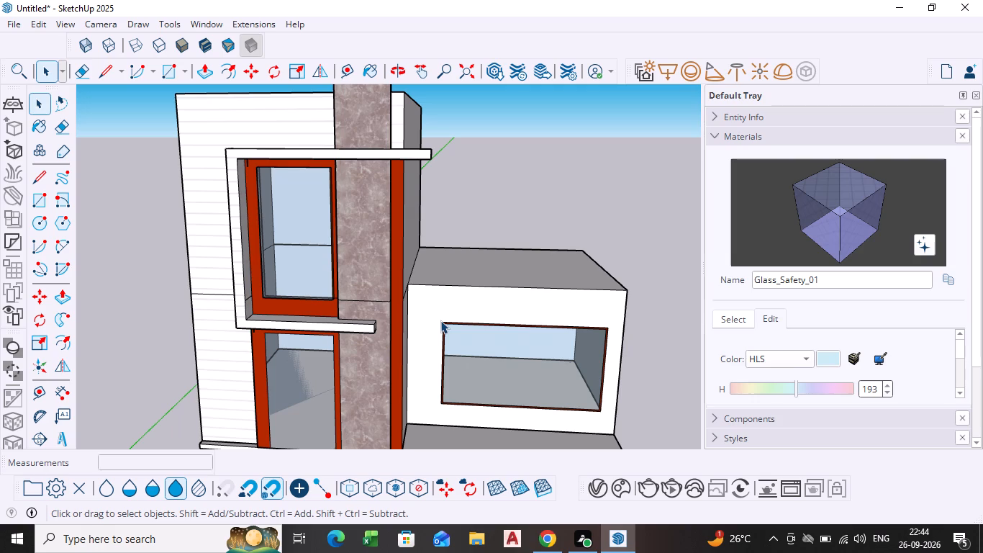
{"action": "middle_click_drag", "start_coordinate": [440, 319], "coordinate": [356, 367]}
{"action": "scroll", "coordinate": [440, 319], "scroll_direction": "down", "scroll_amount": 1}
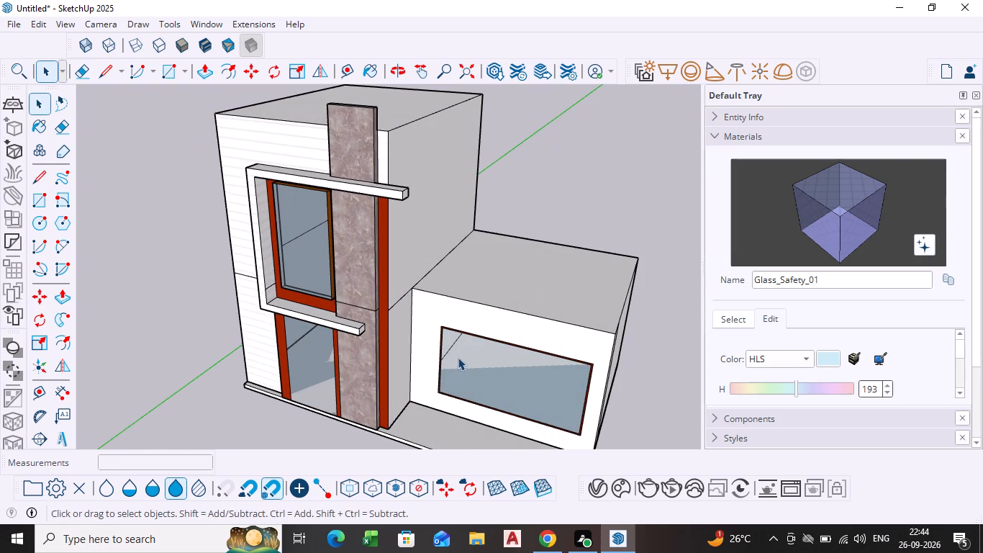
{"action": "left_click", "coordinate": [550, 295]}
{"action": "middle_click_drag", "start_coordinate": [550, 295], "coordinate": [396, 379]}
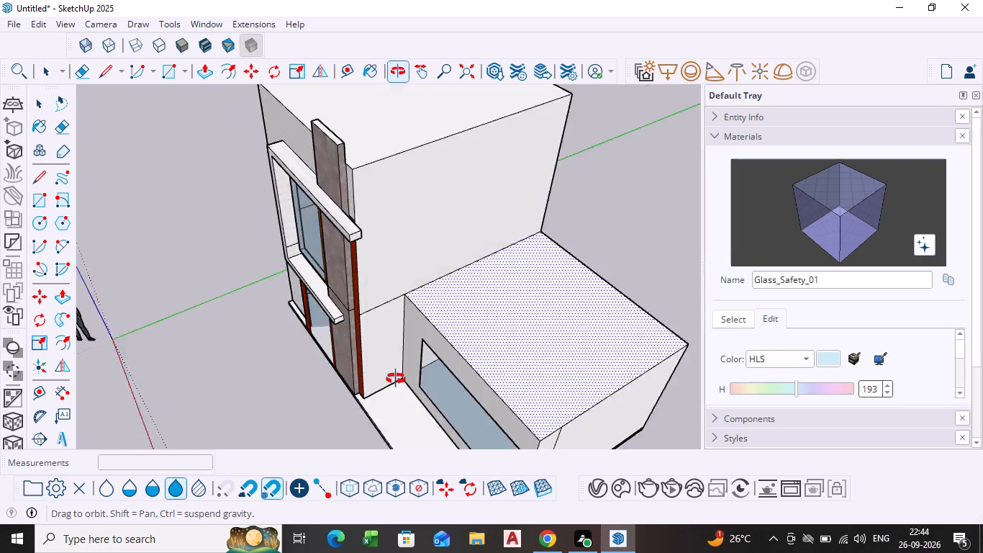
{"action": "middle_click_drag", "start_coordinate": [396, 379], "coordinate": [387, 379]}
{"action": "scroll", "coordinate": [525, 372], "scroll_direction": "down", "scroll_amount": 3}
{"action": "triple_click", "coordinate": [514, 371]}
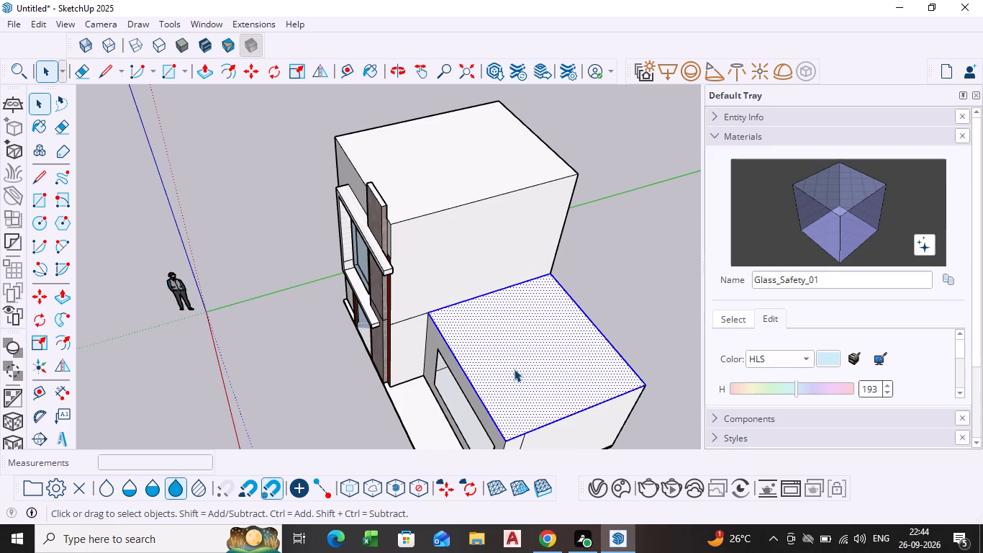
{"action": "double_click", "coordinate": [513, 367]}
{"action": "left_click", "coordinate": [509, 361]}
{"action": "right_click_drag", "start_coordinate": [508, 352], "coordinate": [504, 343]}
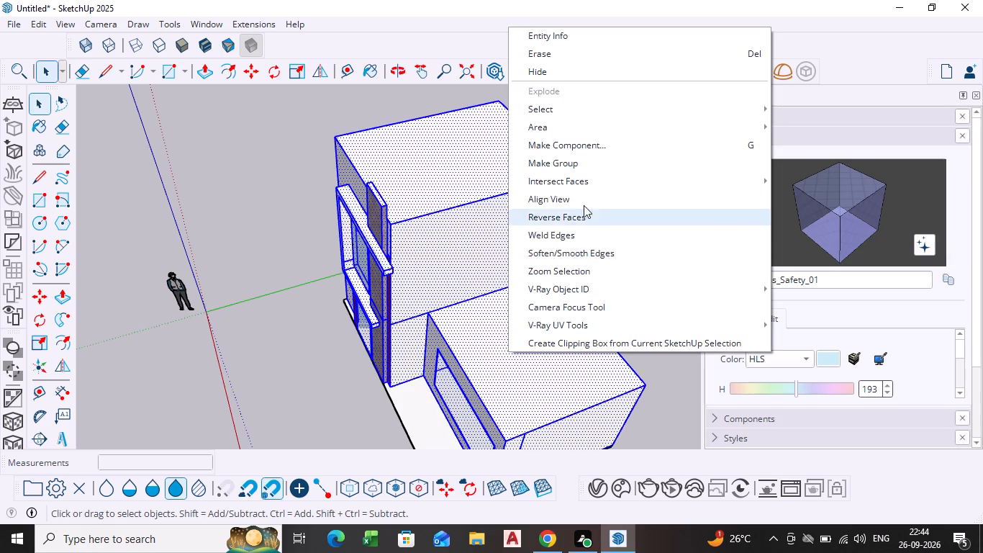
{"action": "left_click", "coordinate": [572, 163]}
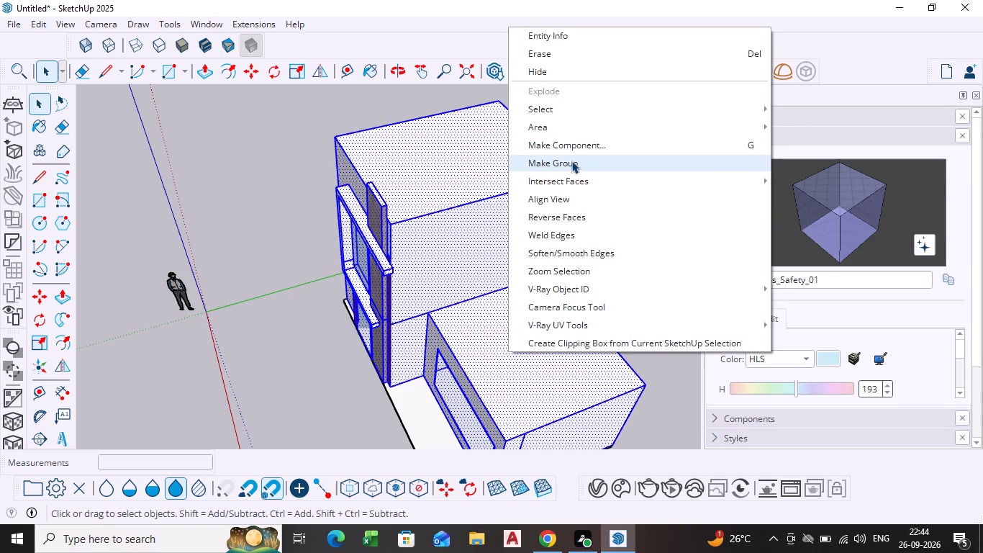
{"action": "left_click", "coordinate": [605, 145]}
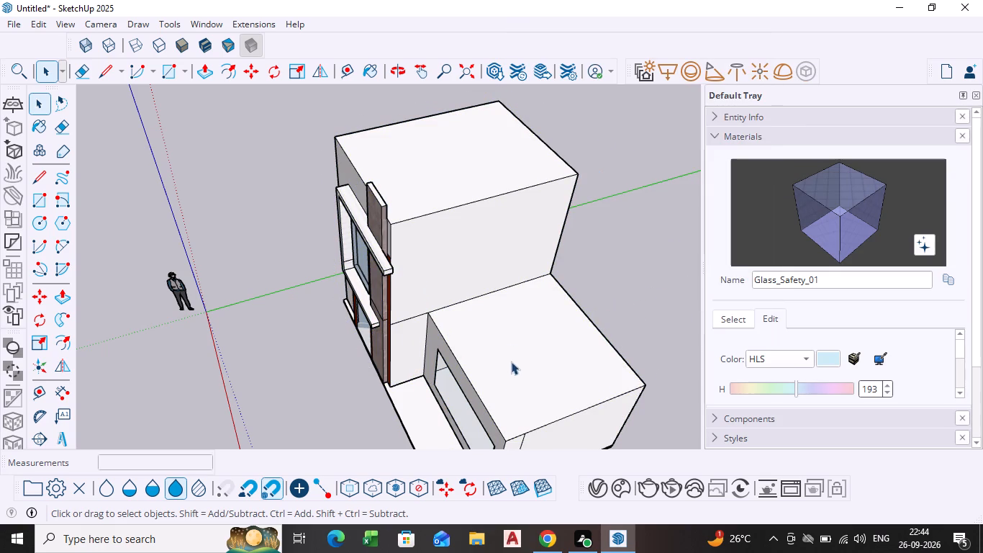
{"action": "middle_click_drag", "start_coordinate": [523, 367], "coordinate": [474, 314], "text": "shift"}
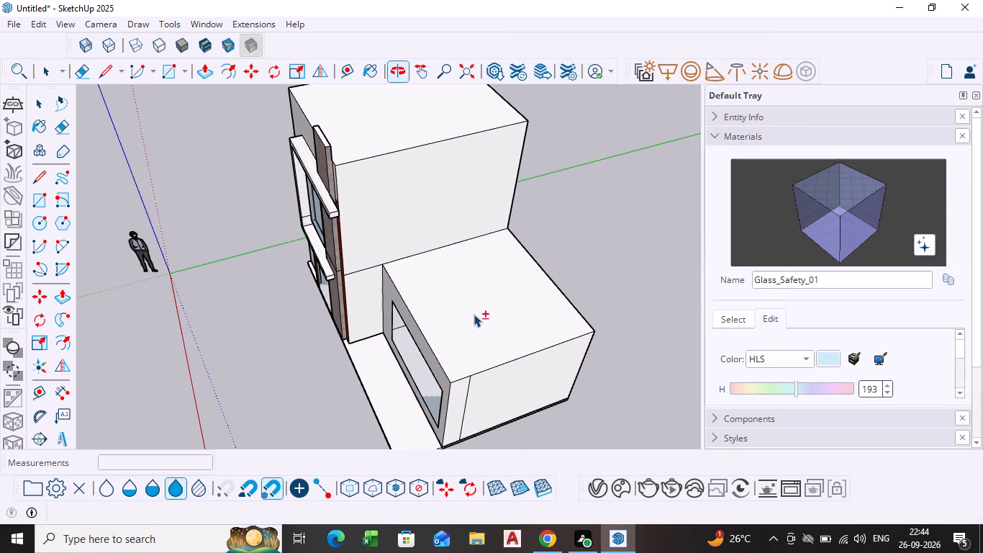
{"action": "left_click", "coordinate": [466, 350]}
{"action": "left_click", "coordinate": [660, 258]}
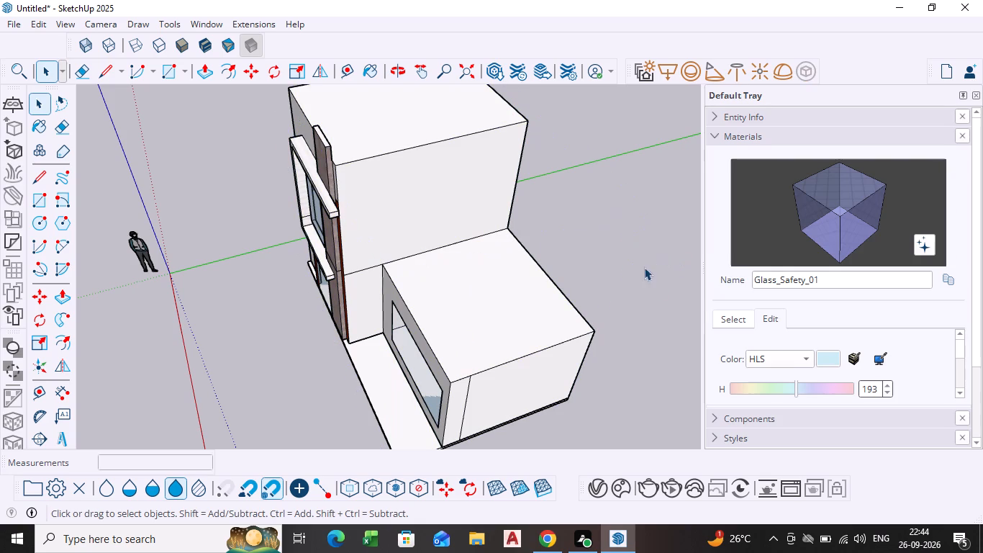
Draw a rectangle about 13' 11" by 13' 3" covering the side block's roof from corner to corner.
{"action": "left_click", "coordinate": [162, 71]}
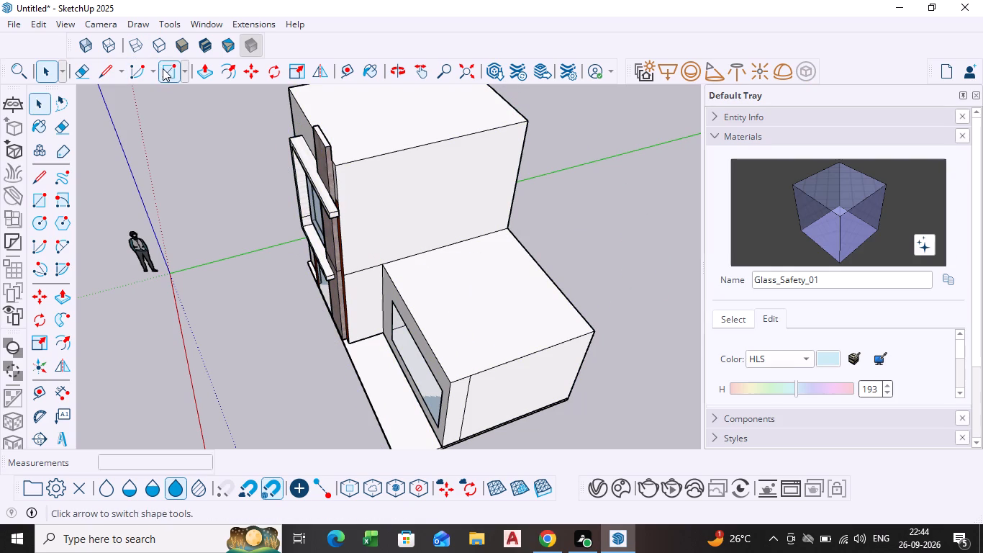
{"action": "left_click", "coordinate": [384, 261]}
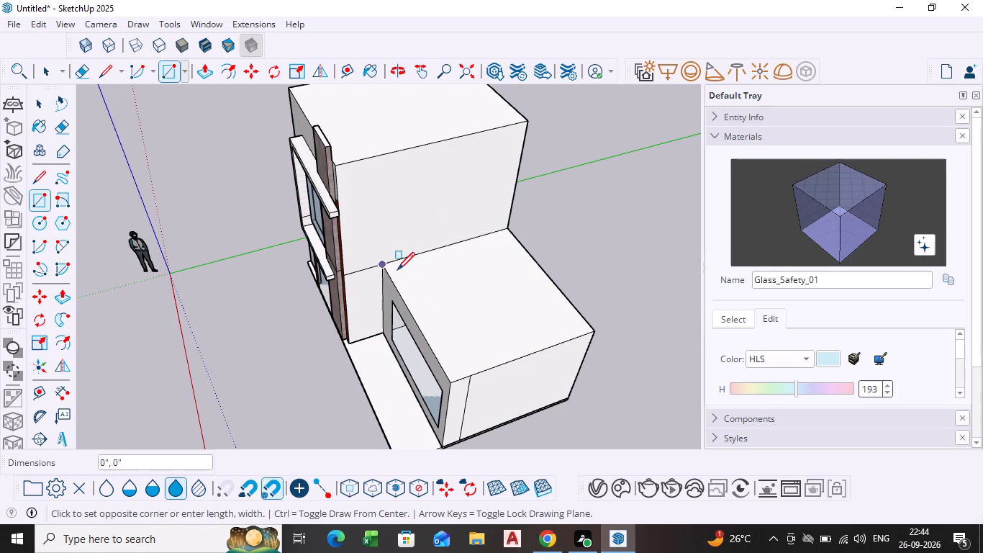
{"action": "left_click", "coordinate": [588, 333]}
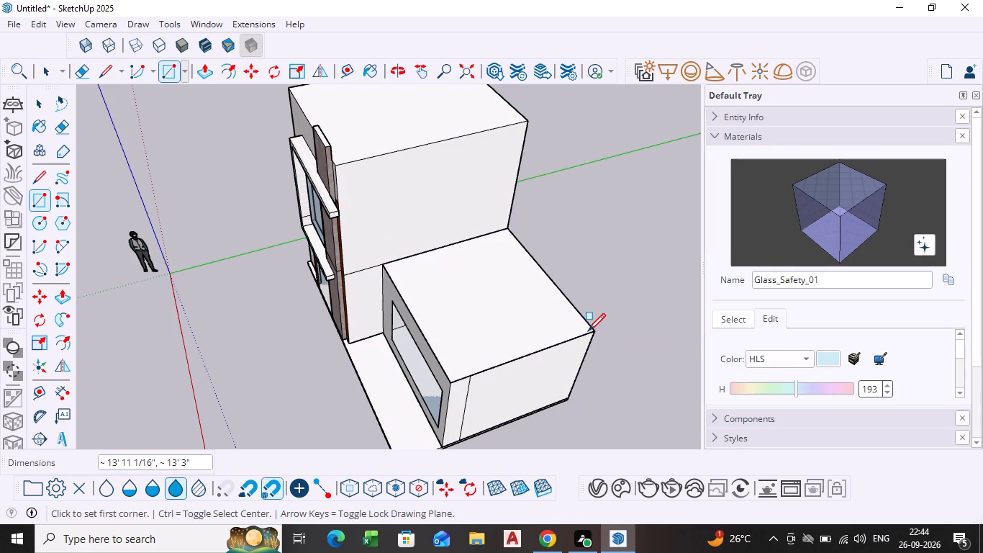
{"action": "key", "text": "space"}
Push/Pull the new roof rectangle up about 8' 9" to form an upper storey on the side block.
{"action": "left_click", "coordinate": [498, 314]}
{"action": "key", "text": "p"}
{"action": "left_click", "coordinate": [497, 313]}
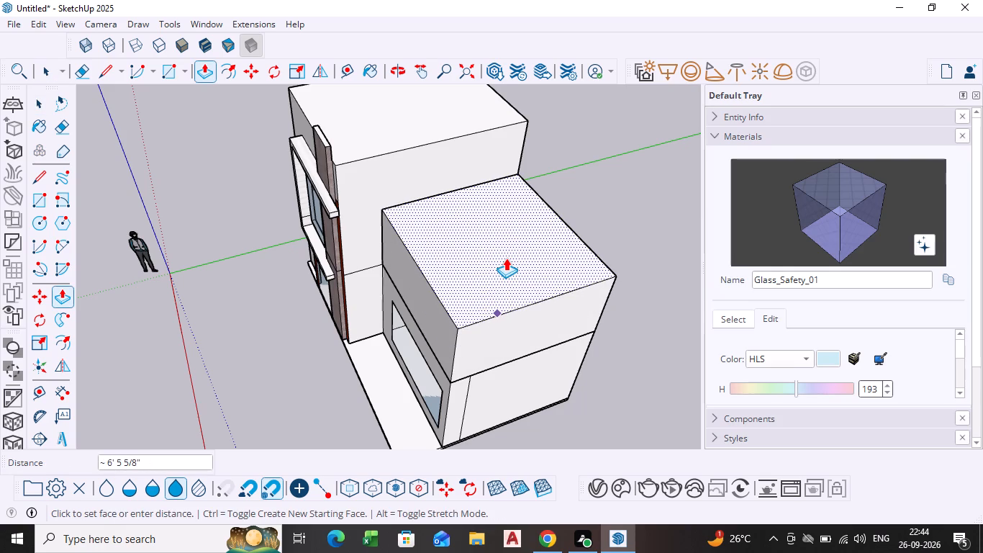
{"action": "middle_click_drag", "start_coordinate": [506, 258], "coordinate": [665, 132]}
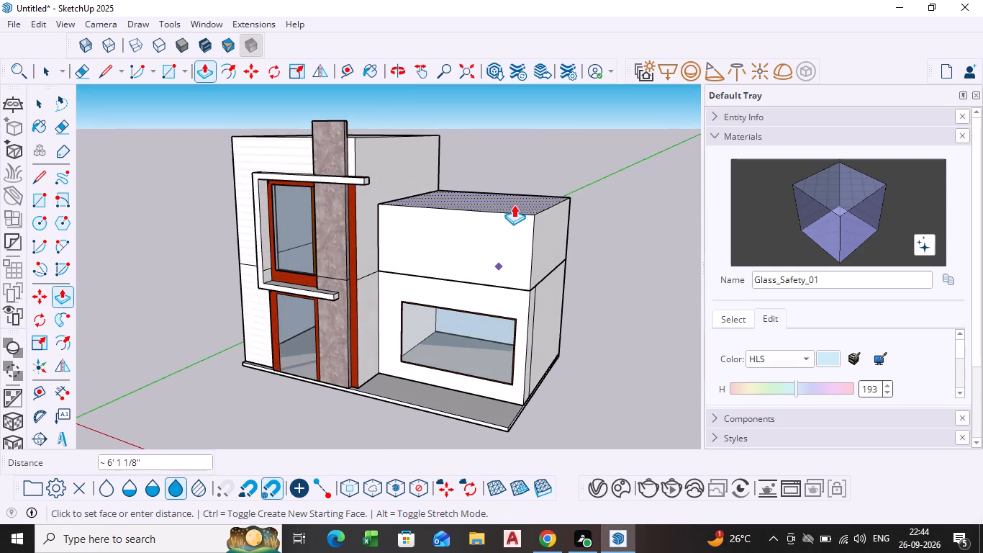
{"action": "scroll", "coordinate": [510, 210], "scroll_direction": "down", "scroll_amount": 1}
{"action": "middle_click_drag", "start_coordinate": [498, 223], "coordinate": [489, 222], "text": "shift"}
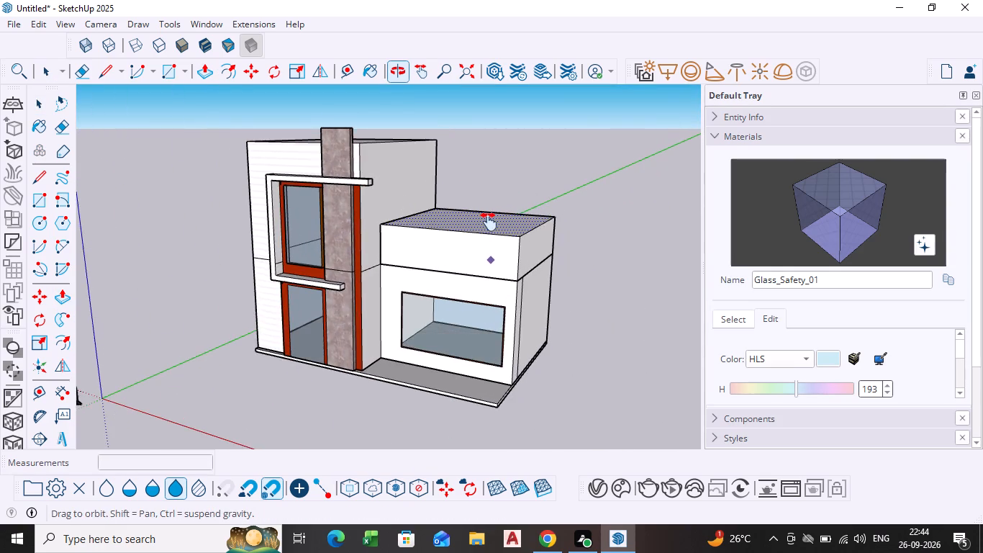
{"action": "middle_click_drag", "start_coordinate": [489, 222], "coordinate": [482, 221], "text": "shift"}
{"action": "middle_click_drag", "start_coordinate": [487, 236], "coordinate": [534, 207]}
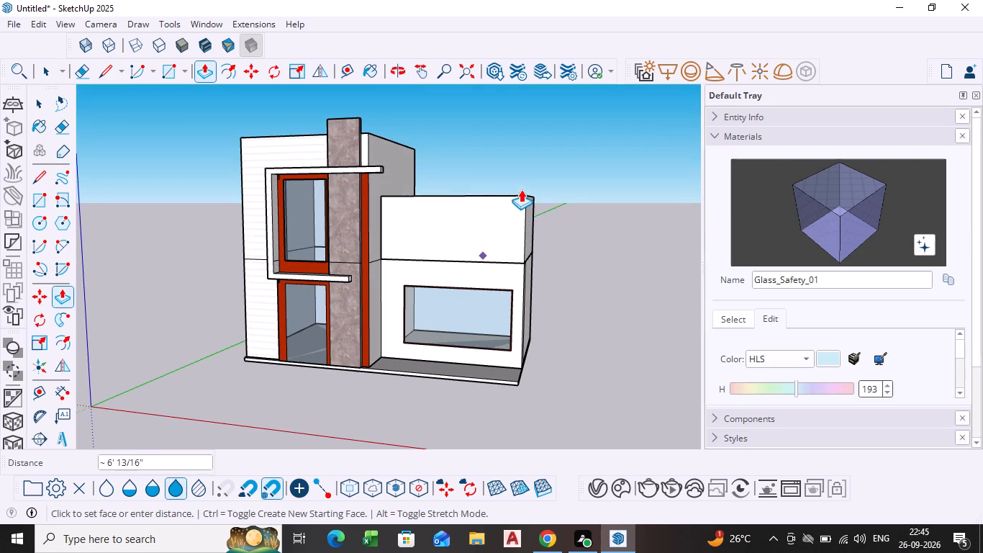
{"action": "middle_click_drag", "start_coordinate": [519, 179], "coordinate": [484, 262]}
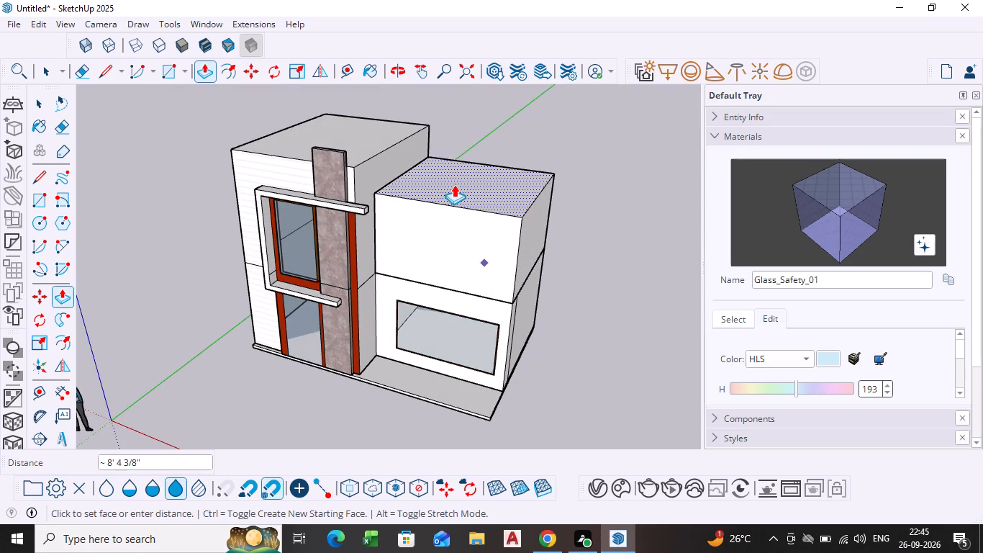
{"action": "left_click", "coordinate": [451, 181]}
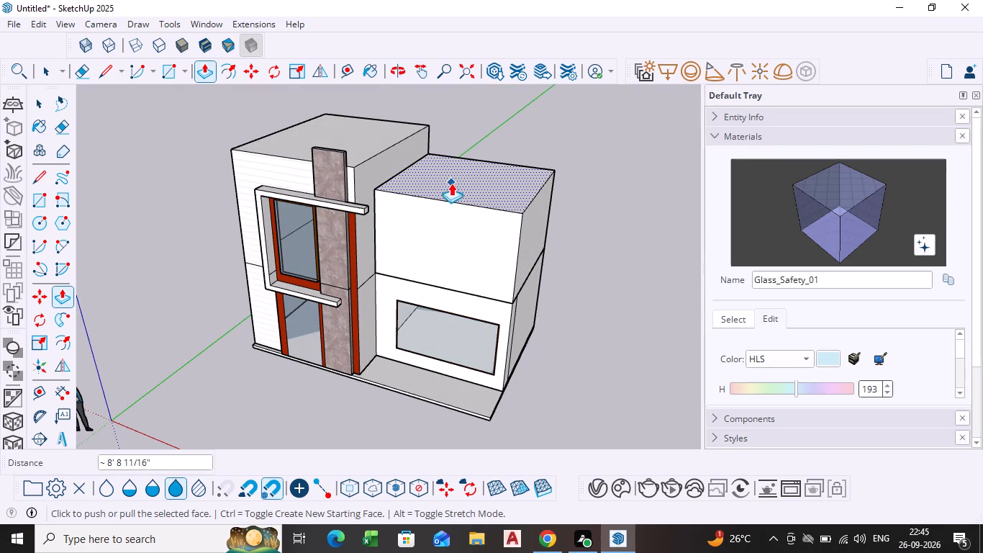
{"action": "key", "text": "space"}
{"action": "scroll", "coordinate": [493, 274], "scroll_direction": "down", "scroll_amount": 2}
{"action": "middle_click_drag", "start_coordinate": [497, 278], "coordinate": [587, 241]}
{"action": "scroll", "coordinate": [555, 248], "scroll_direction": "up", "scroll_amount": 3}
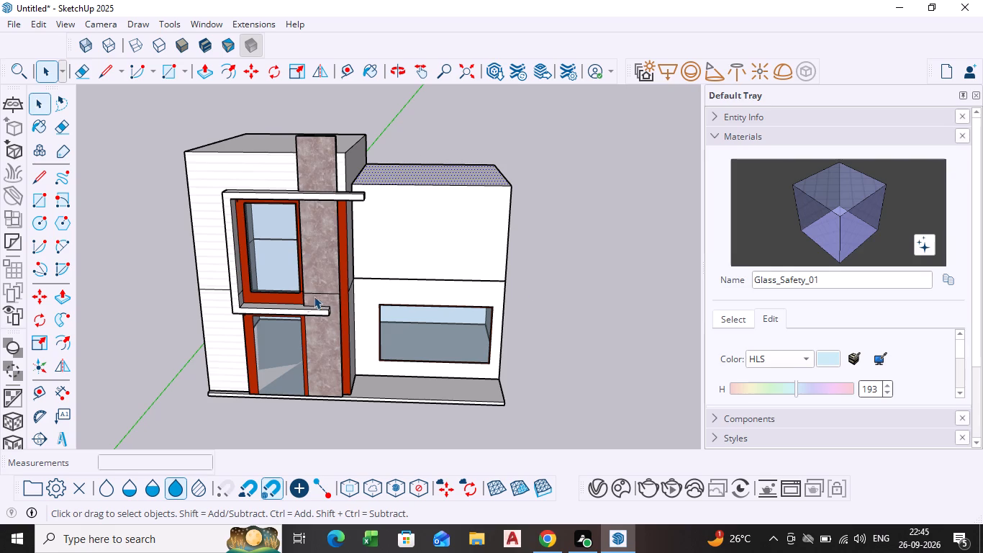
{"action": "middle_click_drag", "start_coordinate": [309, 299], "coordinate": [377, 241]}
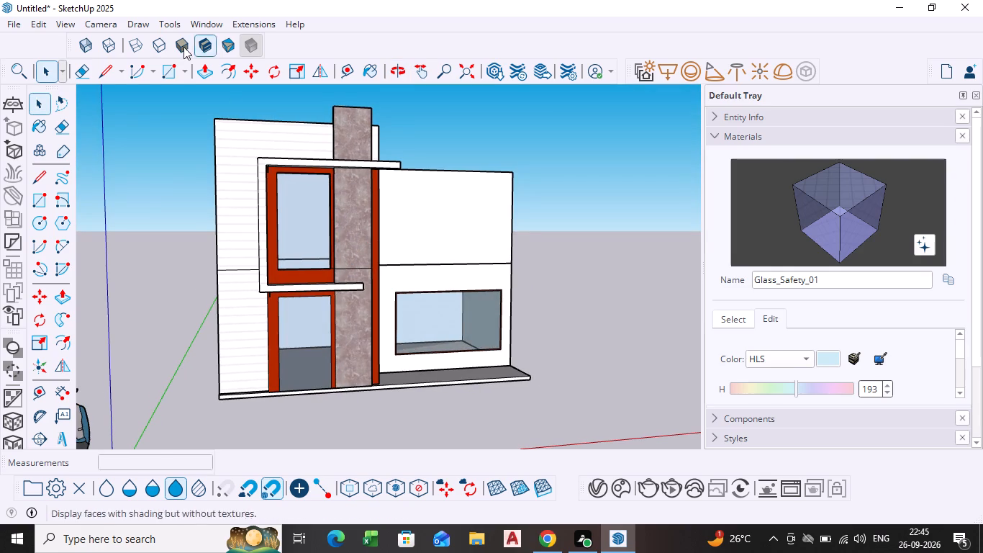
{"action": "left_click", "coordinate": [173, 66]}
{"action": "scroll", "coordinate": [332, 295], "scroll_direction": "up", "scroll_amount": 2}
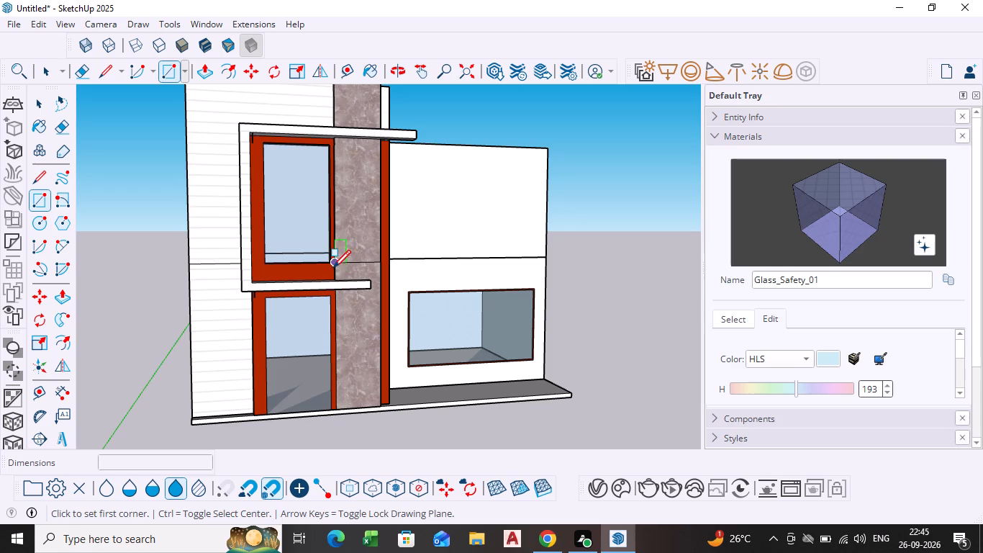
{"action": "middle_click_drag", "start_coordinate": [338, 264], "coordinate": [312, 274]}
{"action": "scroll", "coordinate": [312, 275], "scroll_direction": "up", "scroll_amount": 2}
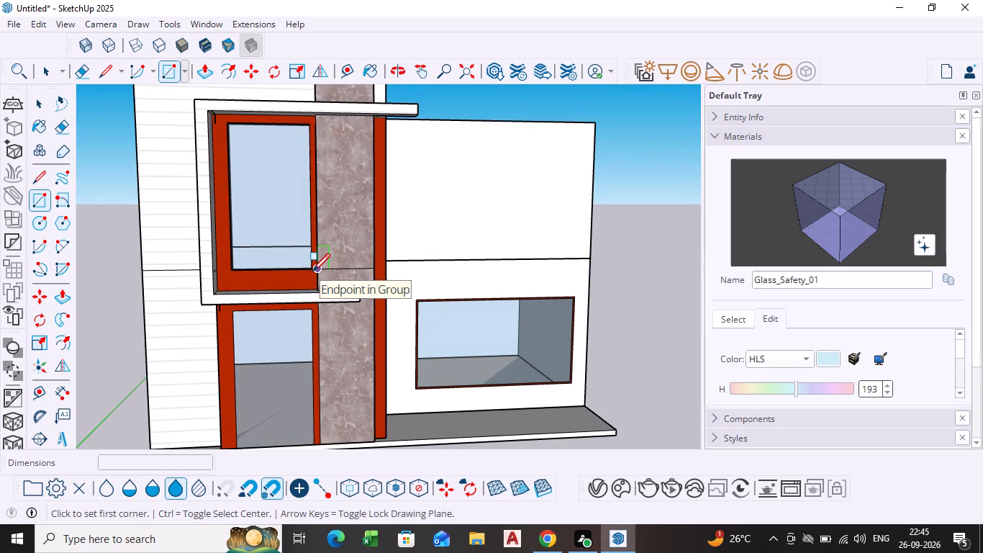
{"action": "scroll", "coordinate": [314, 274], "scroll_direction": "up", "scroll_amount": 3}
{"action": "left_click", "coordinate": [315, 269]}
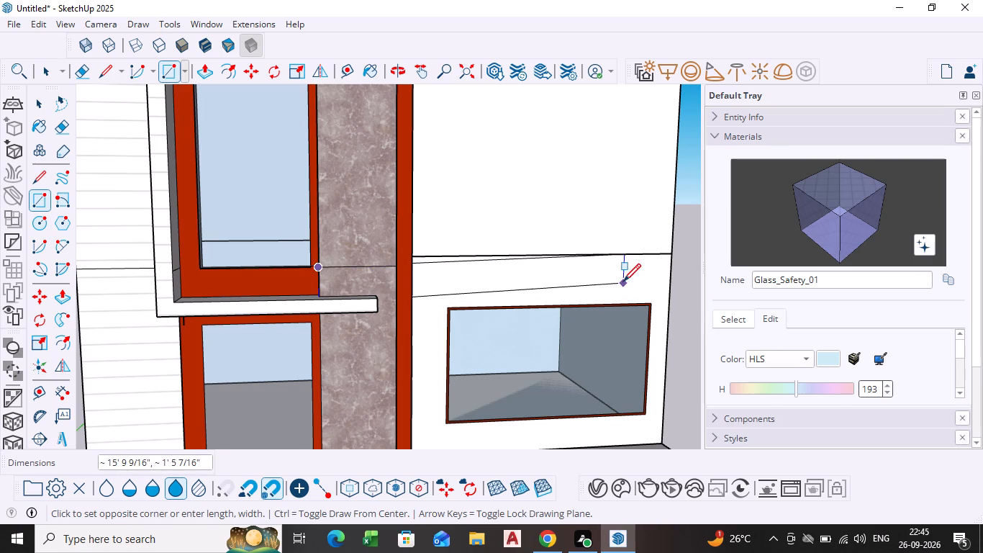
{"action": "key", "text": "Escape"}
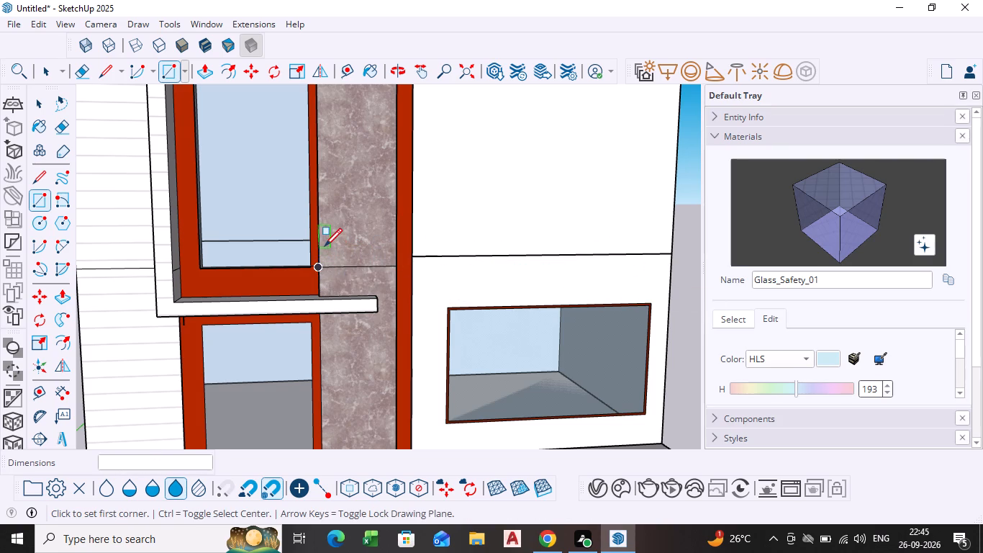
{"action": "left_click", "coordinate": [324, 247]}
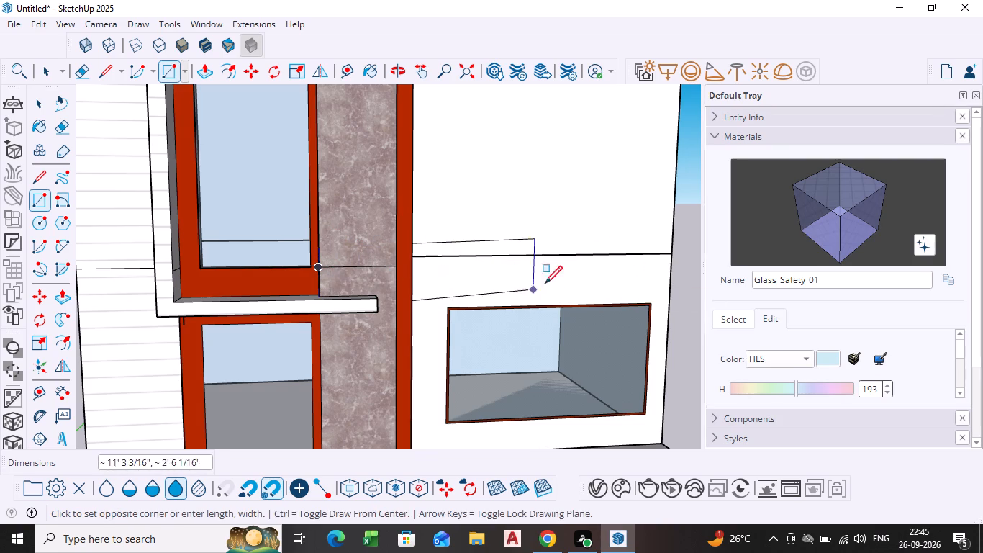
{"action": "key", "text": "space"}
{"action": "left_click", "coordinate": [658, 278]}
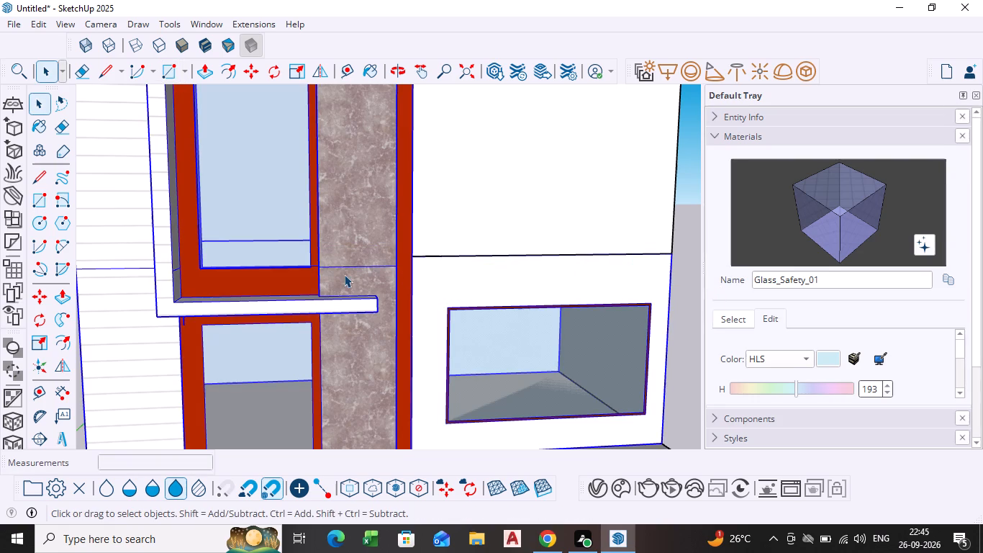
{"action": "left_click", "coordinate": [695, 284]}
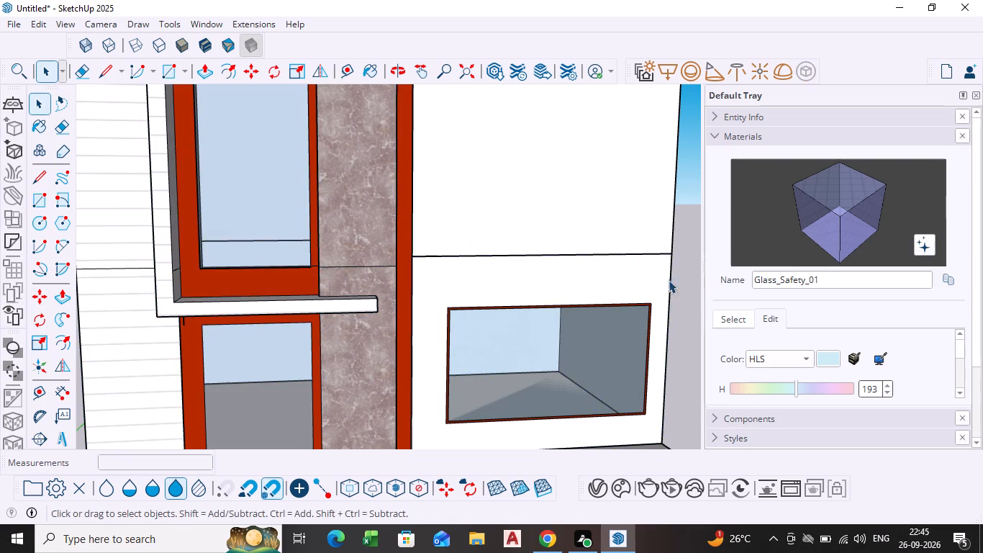
Draw a thin horizontal rectangle from the upper window frame's lower corner across the stone column and along the side block's floor line.
{"action": "scroll", "coordinate": [651, 280], "scroll_direction": "down", "scroll_amount": 2}
{"action": "scroll", "coordinate": [643, 277], "scroll_direction": "down", "scroll_amount": 1, "text": "shift"}
{"action": "middle_click_drag", "start_coordinate": [642, 276], "coordinate": [553, 248], "text": "shift"}
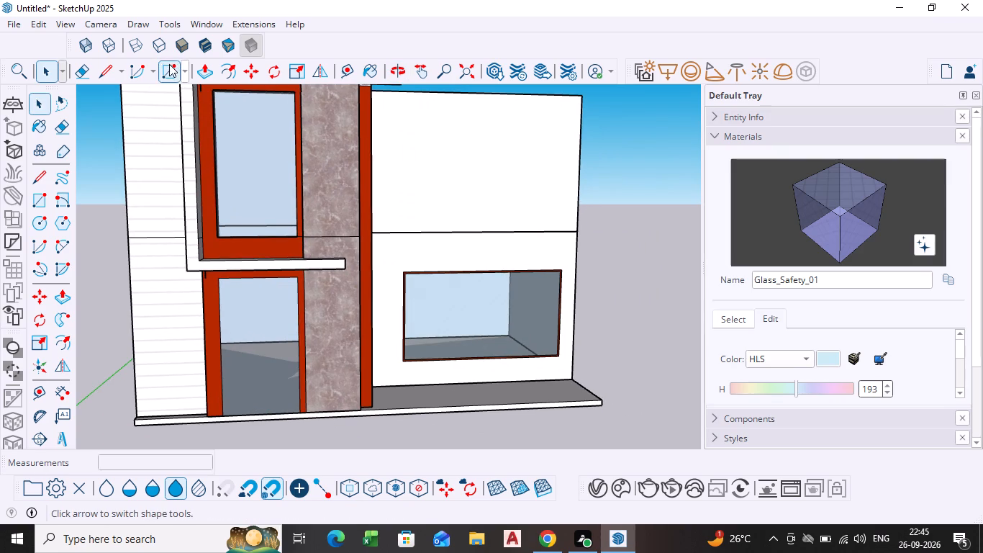
{"action": "left_click", "coordinate": [168, 66]}
{"action": "scroll", "coordinate": [307, 233], "scroll_direction": "up", "scroll_amount": 3}
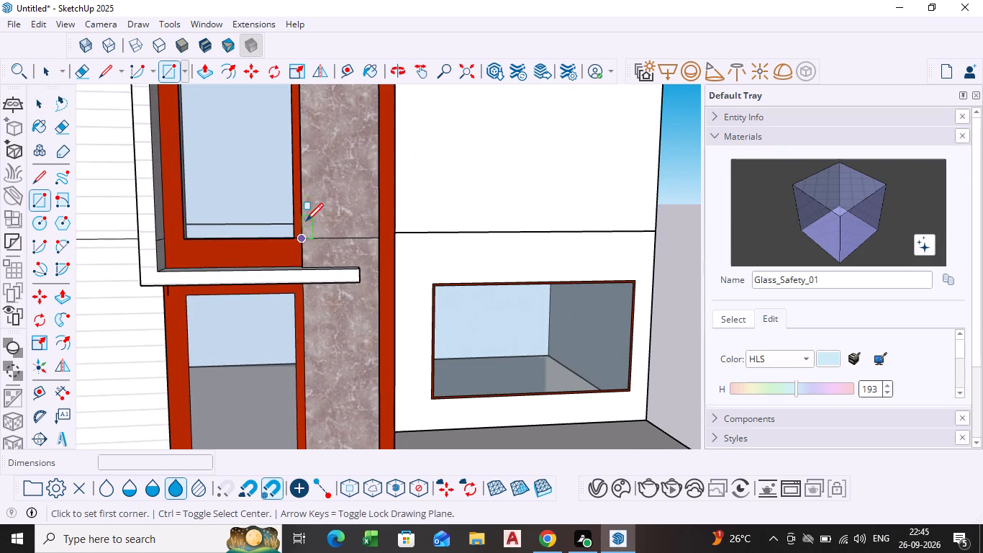
{"action": "left_click", "coordinate": [304, 215]}
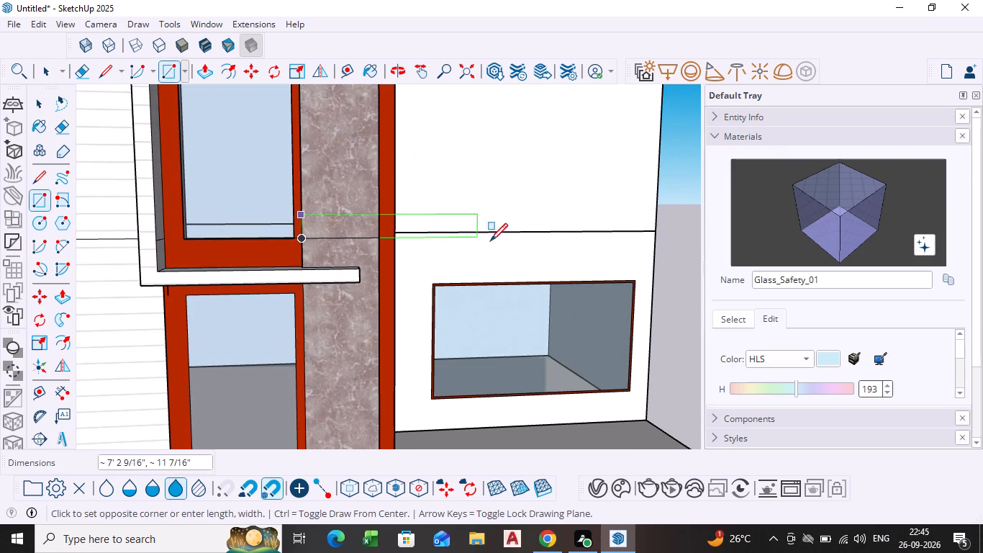
{"action": "scroll", "coordinate": [568, 250], "scroll_direction": "down", "scroll_amount": 1}
{"action": "middle_click_drag", "start_coordinate": [568, 250], "coordinate": [502, 238]}
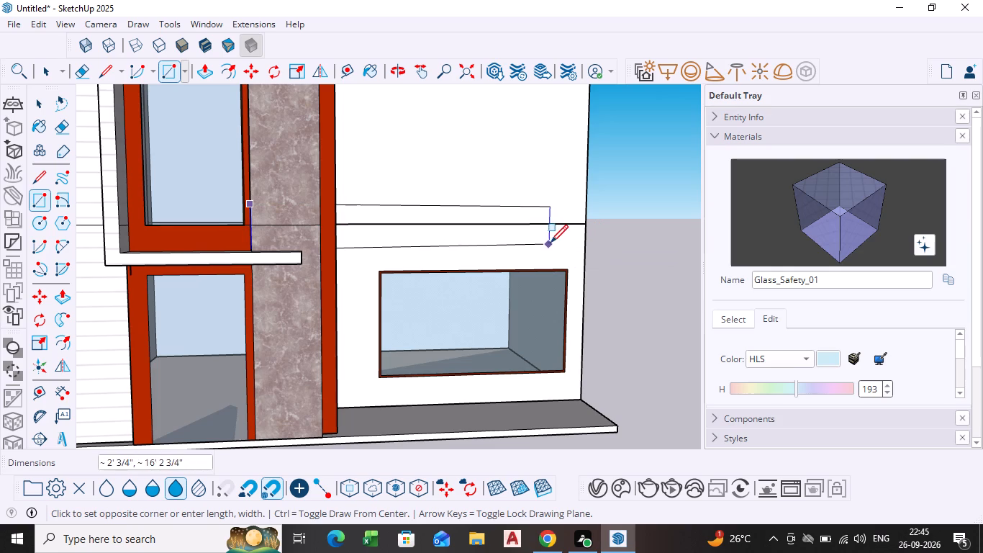
{"action": "left_click", "coordinate": [558, 236]}
{"action": "key", "text": "space"}
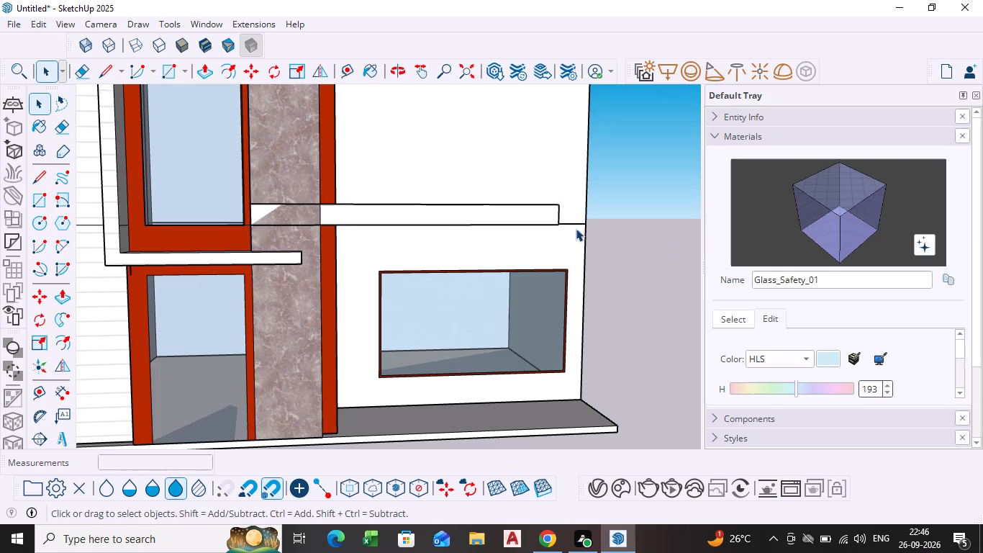
Undo the thin horizontal rectangle drawn across the stone column and the side block.
{"action": "left_click", "coordinate": [300, 207]}
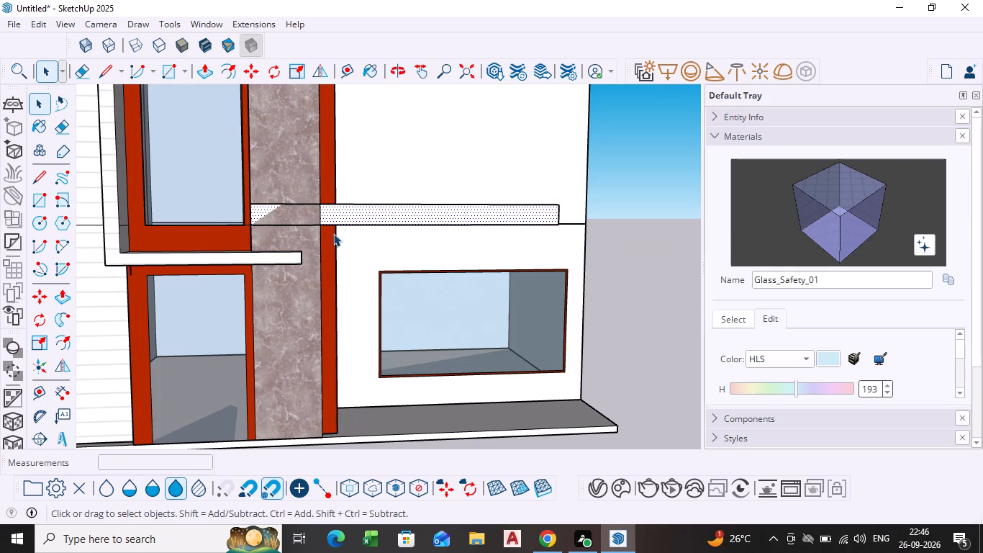
{"action": "key", "text": "ctrl+z"}
Open the house group for editing and select the stone column's upper front face.
{"action": "scroll", "coordinate": [350, 240], "scroll_direction": "down", "scroll_amount": 3}
{"action": "middle_click_drag", "start_coordinate": [348, 235], "coordinate": [385, 229], "text": "shift"}
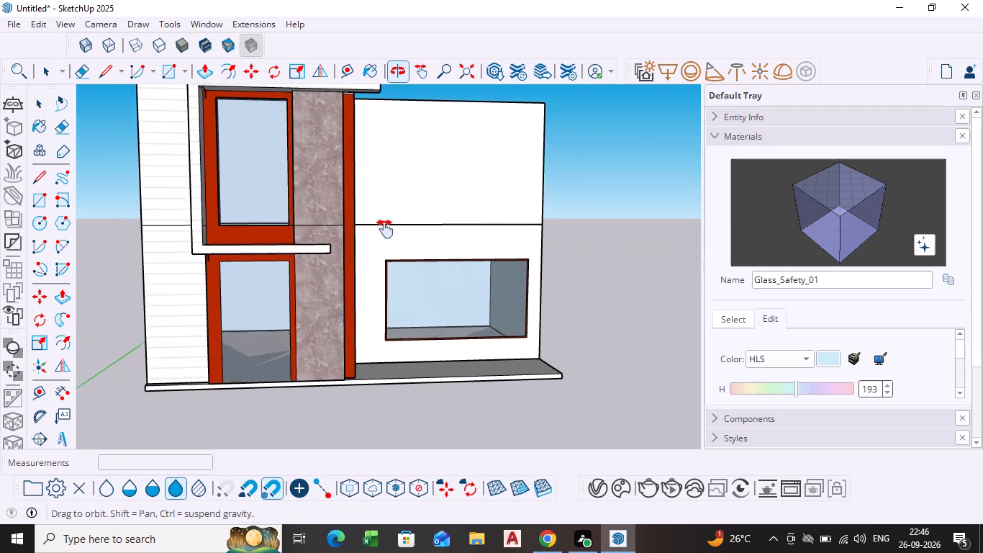
{"action": "middle_click_drag", "start_coordinate": [385, 229], "coordinate": [491, 230], "text": "shift"}
{"action": "scroll", "coordinate": [487, 233], "scroll_direction": "down", "scroll_amount": 1}
{"action": "middle_click_drag", "start_coordinate": [483, 246], "coordinate": [446, 257]}
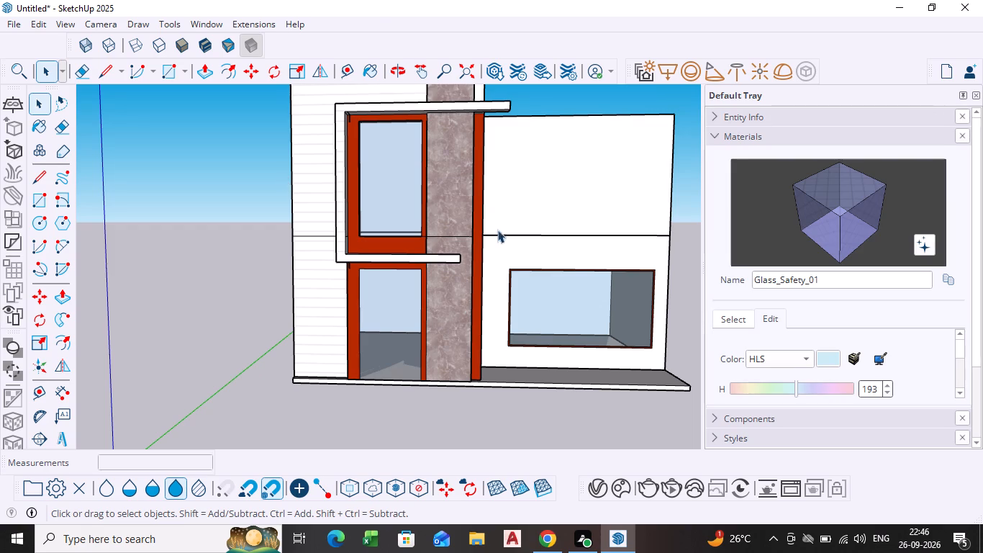
{"action": "middle_click_drag", "start_coordinate": [493, 284], "coordinate": [262, 315]}
{"action": "scroll", "coordinate": [492, 284], "scroll_direction": "down", "scroll_amount": 1}
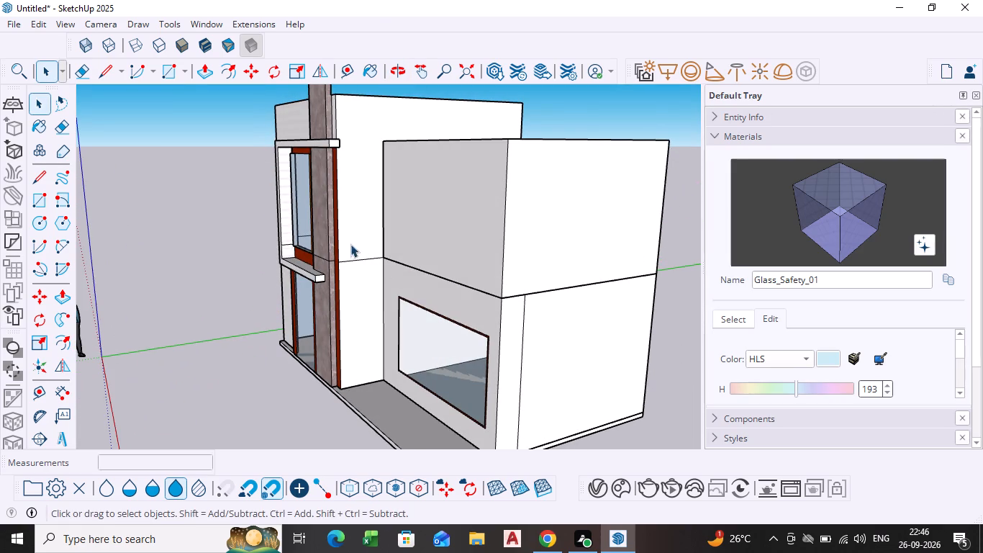
{"action": "triple_click", "coordinate": [324, 240]}
{"action": "left_click", "coordinate": [324, 241]}
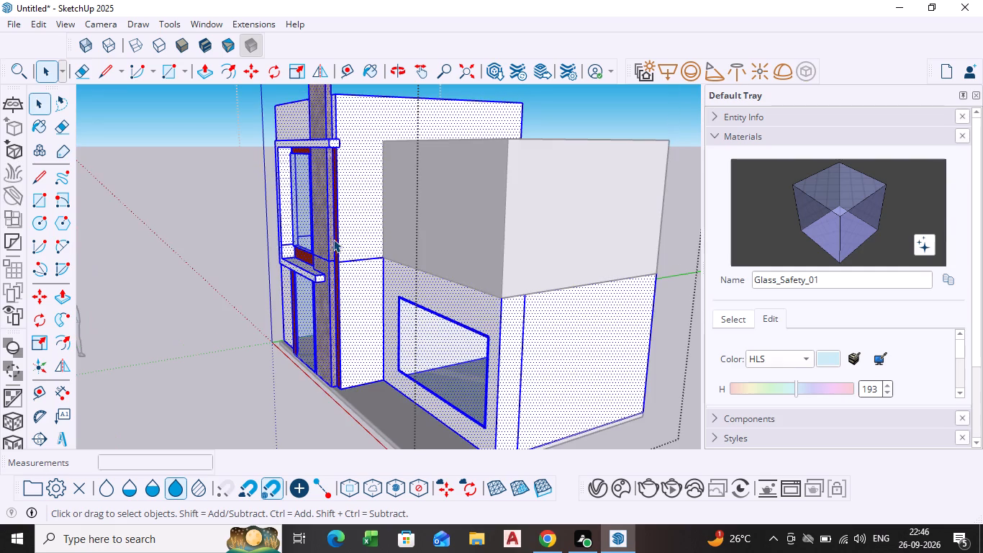
{"action": "left_click", "coordinate": [333, 239]}
{"action": "left_click", "coordinate": [335, 237]}
{"action": "triple_click", "coordinate": [322, 240]}
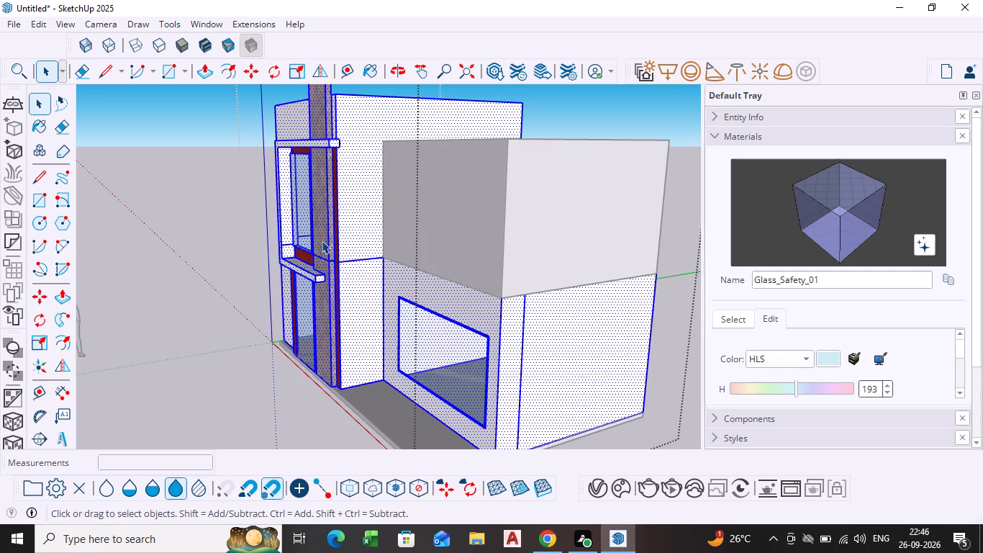
{"action": "left_click", "coordinate": [348, 239]}
{"action": "middle_click_drag", "start_coordinate": [334, 269], "coordinate": [522, 276]}
{"action": "scroll", "coordinate": [335, 274], "scroll_direction": "up", "scroll_amount": 2}
{"action": "triple_click", "coordinate": [360, 238]}
{"action": "double_click", "coordinate": [360, 238]}
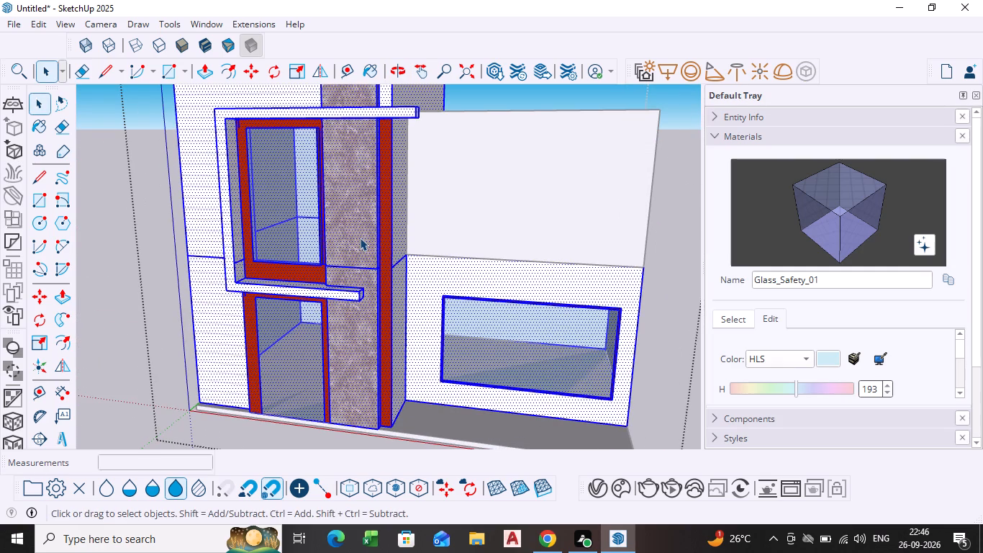
{"action": "left_click", "coordinate": [363, 243]}
{"action": "left_click", "coordinate": [363, 246]}
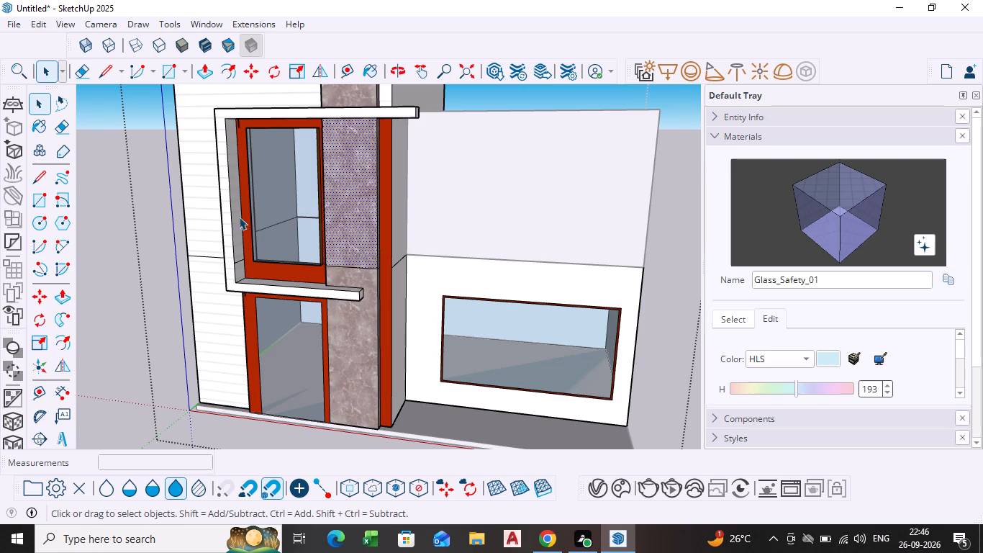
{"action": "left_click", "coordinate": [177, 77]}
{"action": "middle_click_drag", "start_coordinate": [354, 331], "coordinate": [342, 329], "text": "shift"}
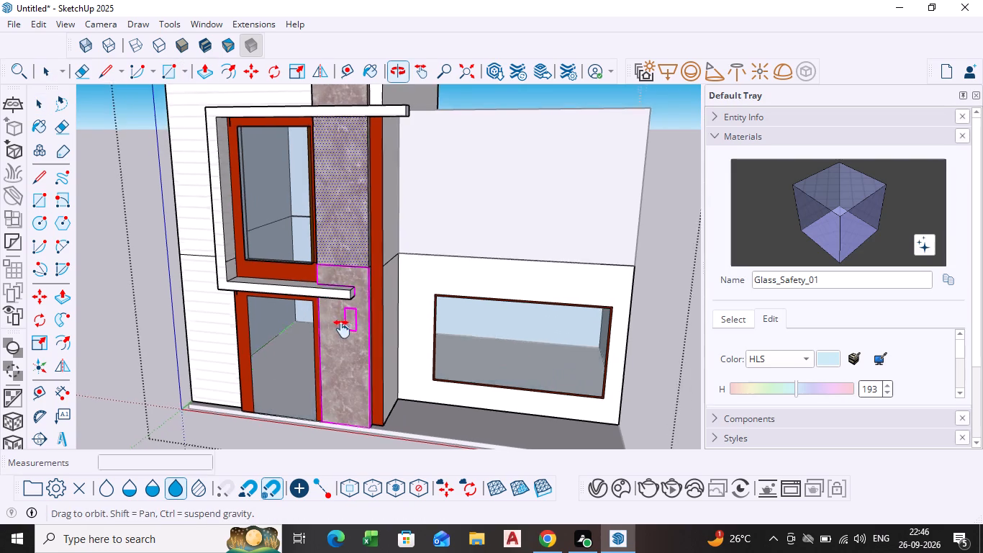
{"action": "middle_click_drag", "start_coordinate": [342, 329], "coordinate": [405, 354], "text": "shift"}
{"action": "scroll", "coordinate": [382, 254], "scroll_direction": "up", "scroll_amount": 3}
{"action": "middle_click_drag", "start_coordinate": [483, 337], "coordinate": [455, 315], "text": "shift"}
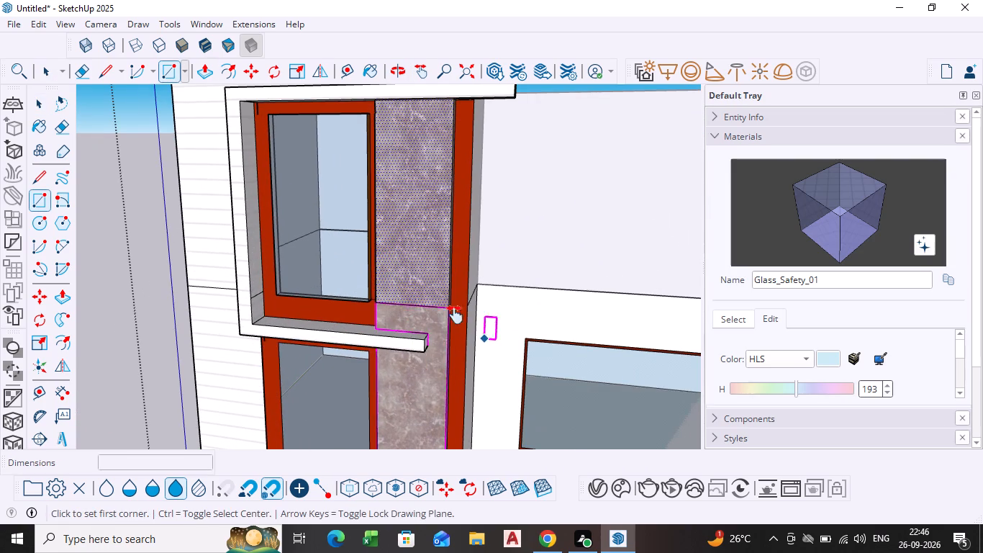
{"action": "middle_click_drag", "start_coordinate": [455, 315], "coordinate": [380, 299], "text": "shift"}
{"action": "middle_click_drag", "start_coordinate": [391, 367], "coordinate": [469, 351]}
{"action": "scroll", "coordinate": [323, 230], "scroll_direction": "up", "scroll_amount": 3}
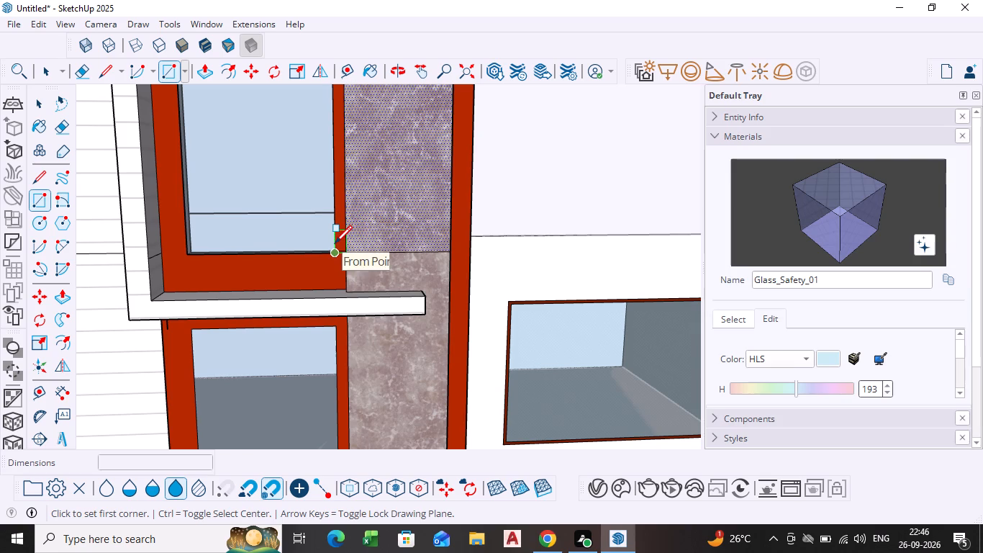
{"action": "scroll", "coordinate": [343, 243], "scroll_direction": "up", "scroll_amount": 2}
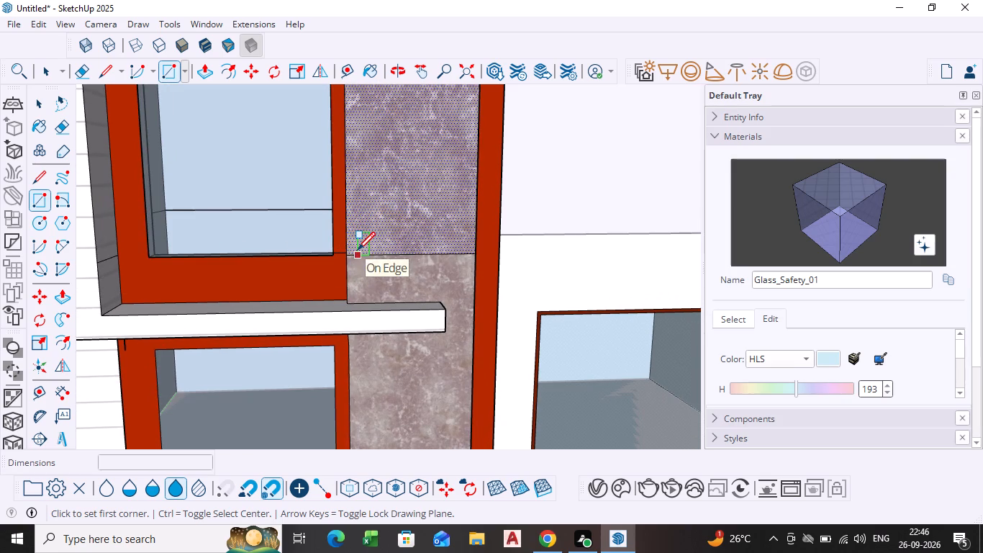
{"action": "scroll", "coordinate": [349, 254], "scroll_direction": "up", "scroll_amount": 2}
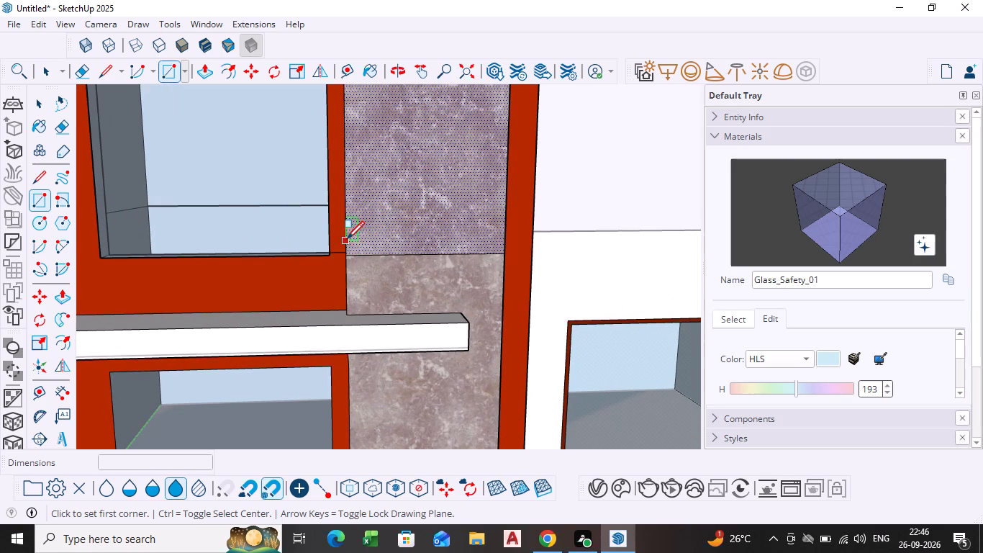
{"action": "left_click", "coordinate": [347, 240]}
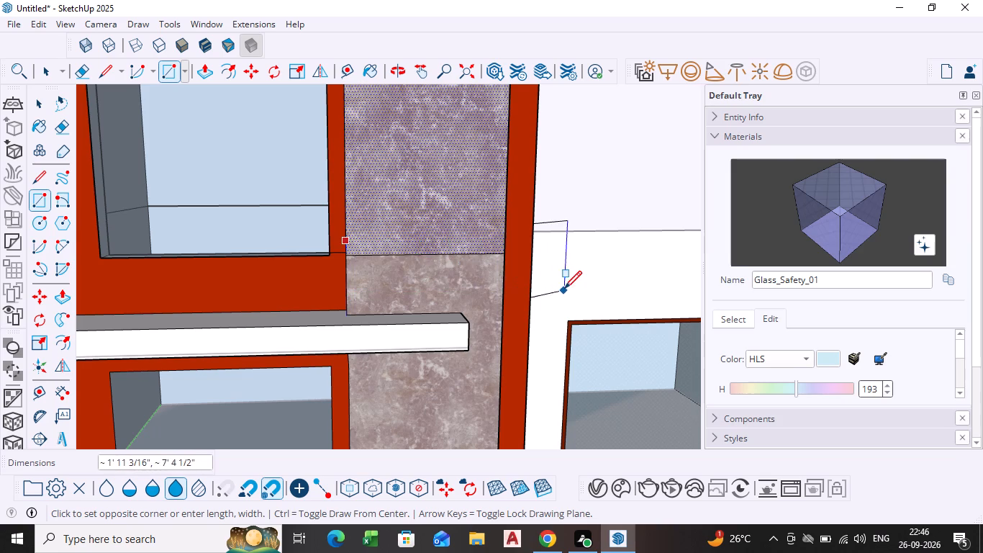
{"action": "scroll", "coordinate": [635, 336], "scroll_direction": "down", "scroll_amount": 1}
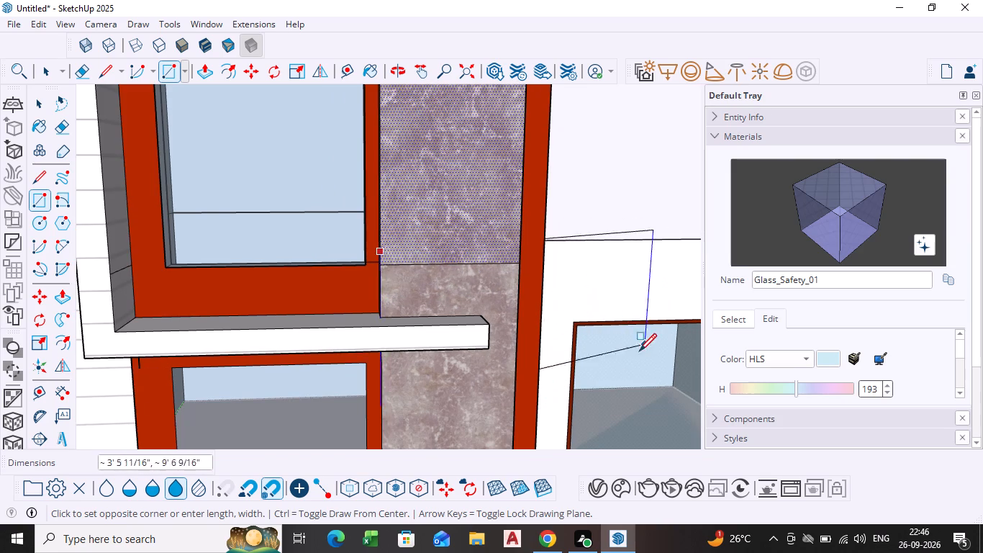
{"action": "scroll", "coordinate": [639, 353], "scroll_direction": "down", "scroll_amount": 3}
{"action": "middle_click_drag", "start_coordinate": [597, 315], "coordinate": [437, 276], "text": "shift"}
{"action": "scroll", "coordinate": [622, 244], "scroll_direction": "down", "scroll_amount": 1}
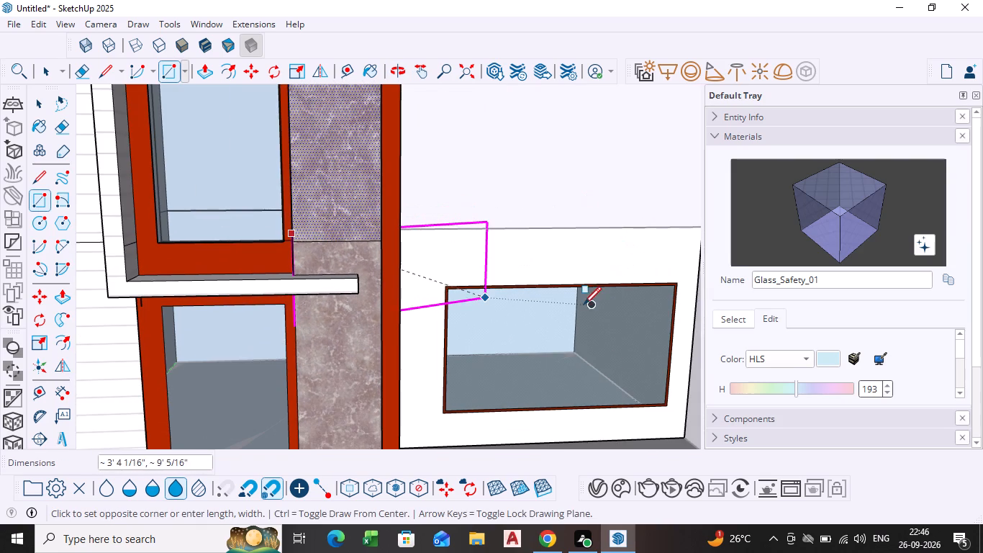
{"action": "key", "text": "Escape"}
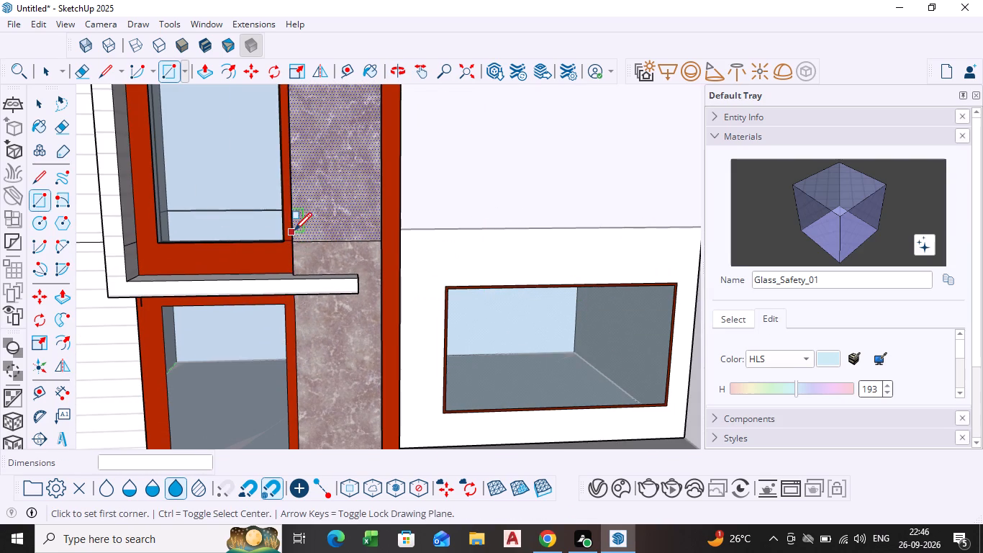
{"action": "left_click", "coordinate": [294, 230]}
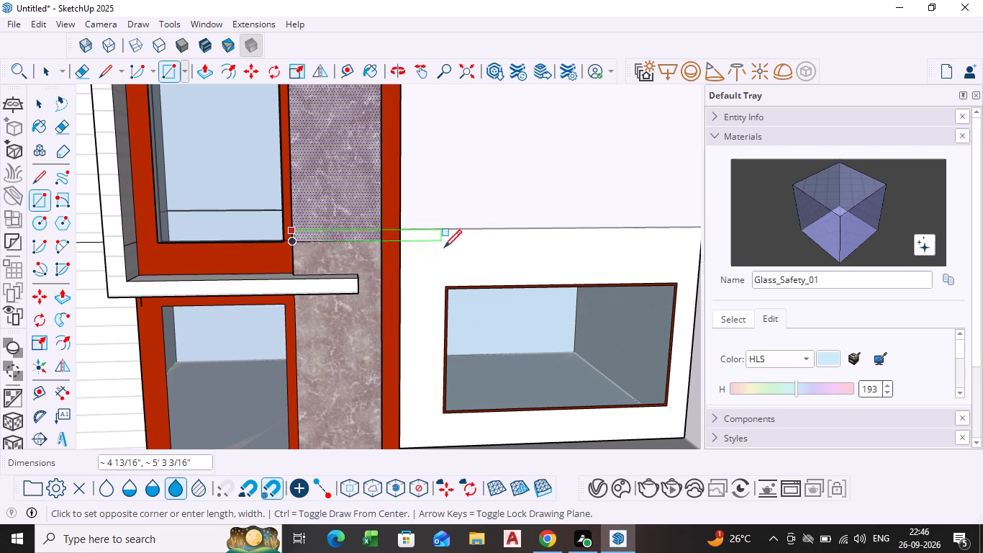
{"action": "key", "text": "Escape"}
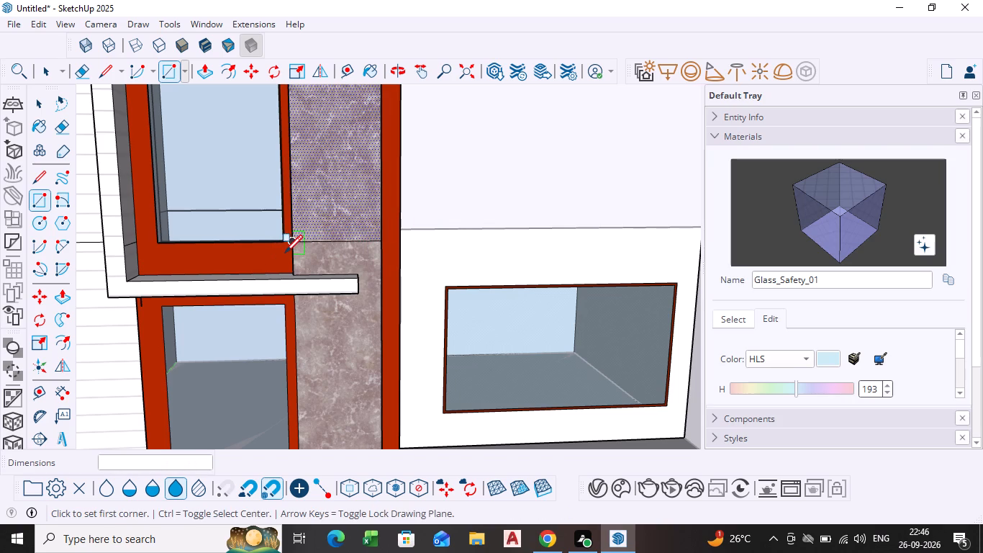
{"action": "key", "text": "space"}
Delete the stray vertical edge near the front corner on the side block's outer ground-floor wall.
{"action": "scroll", "coordinate": [402, 277], "scroll_direction": "down", "scroll_amount": 3}
{"action": "middle_click_drag", "start_coordinate": [545, 275], "coordinate": [335, 331]}
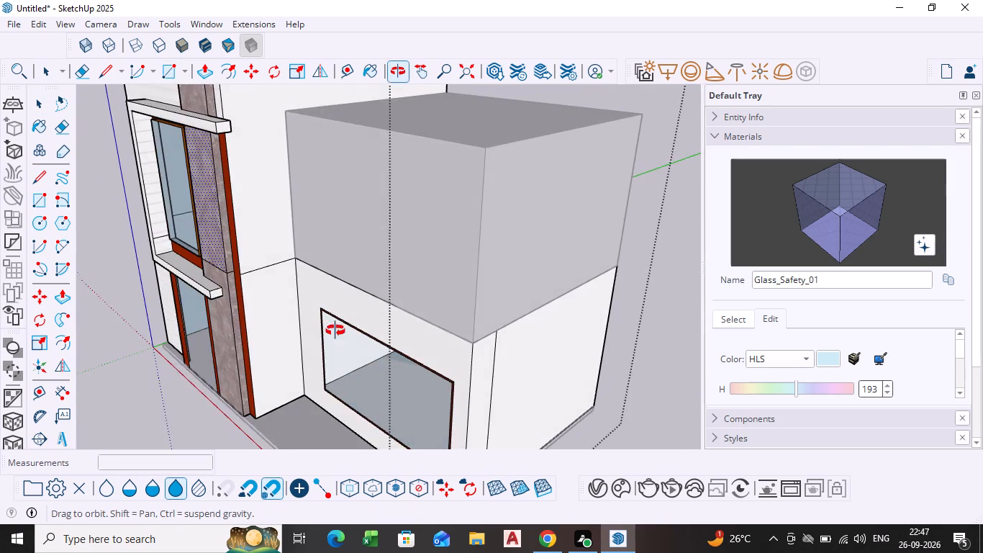
{"action": "middle_click_drag", "start_coordinate": [335, 331], "coordinate": [331, 320]}
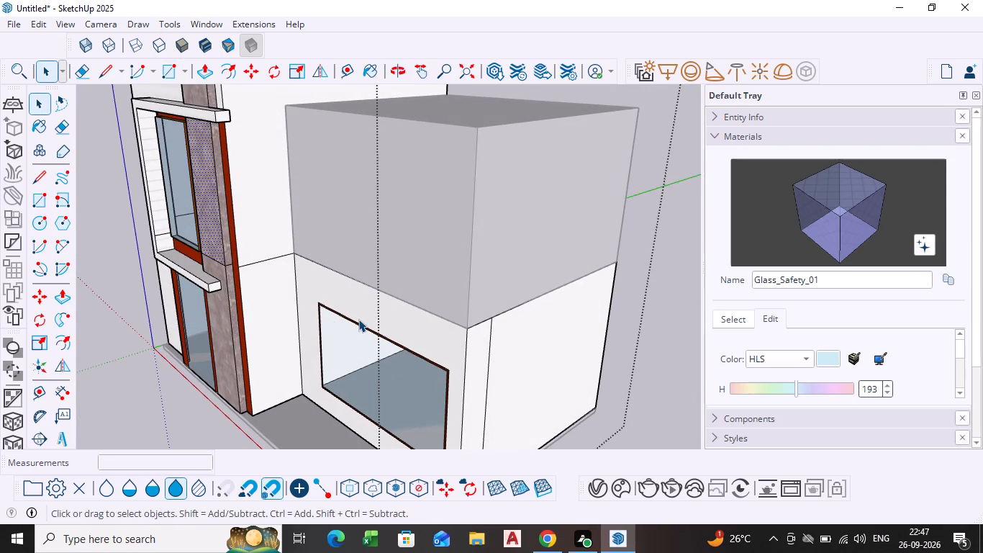
{"action": "scroll", "coordinate": [499, 349], "scroll_direction": "down", "scroll_amount": 1}
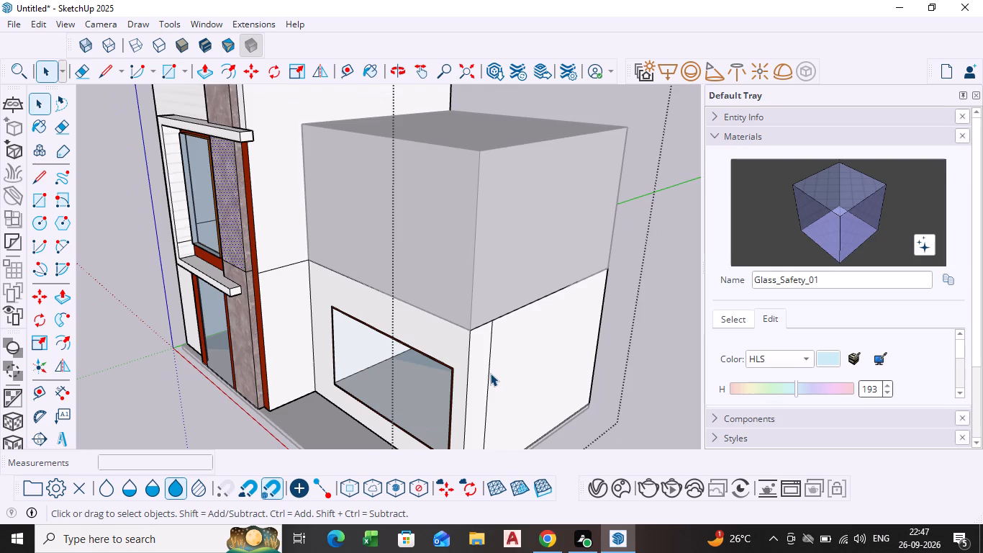
{"action": "scroll", "coordinate": [488, 374], "scroll_direction": "down", "scroll_amount": 4}
{"action": "middle_click_drag", "start_coordinate": [486, 366], "coordinate": [420, 300]}
{"action": "left_click", "coordinate": [447, 400]}
{"action": "key", "text": "Delete"}
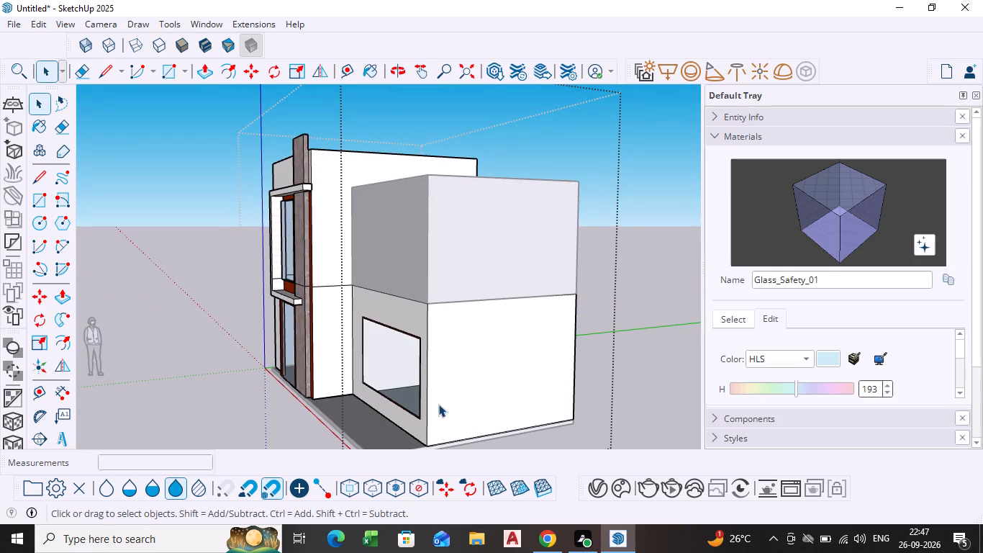
Draw a rectangle about 11" high by 3' 2" wide across the stone column's full width, straddling the floor line.
{"action": "scroll", "coordinate": [430, 409], "scroll_direction": "down", "scroll_amount": 5}
{"action": "middle_click_drag", "start_coordinate": [427, 405], "coordinate": [598, 433]}
{"action": "middle_click_drag", "start_coordinate": [330, 323], "coordinate": [344, 315]}
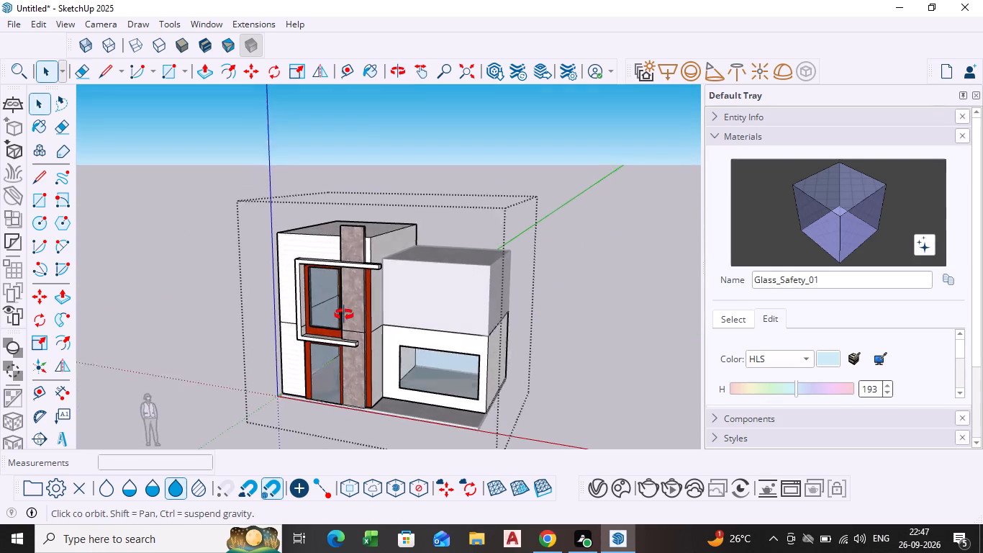
{"action": "middle_click_drag", "start_coordinate": [344, 315], "coordinate": [380, 318]}
{"action": "scroll", "coordinate": [359, 301], "scroll_direction": "up", "scroll_amount": 7}
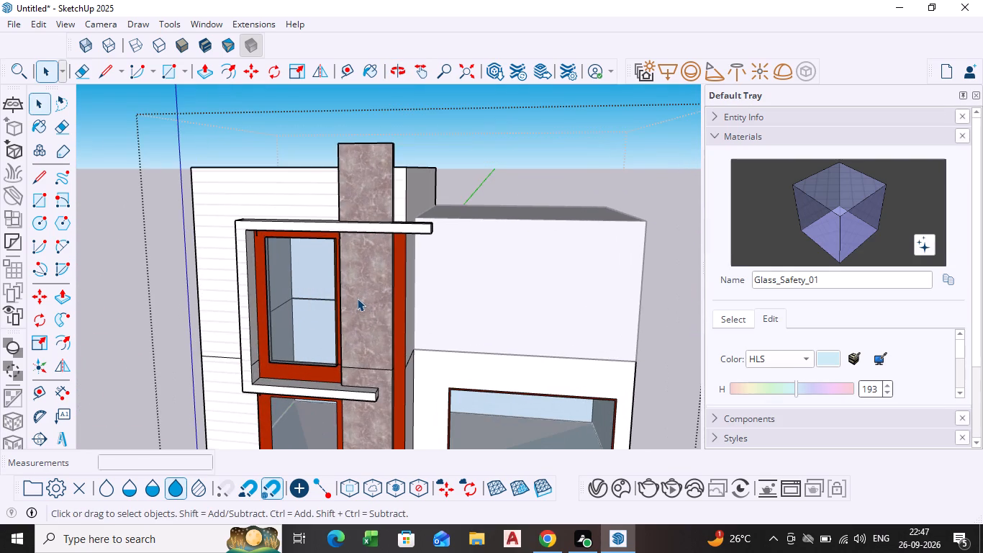
{"action": "middle_click_drag", "start_coordinate": [391, 380], "coordinate": [458, 349]}
{"action": "scroll", "coordinate": [419, 359], "scroll_direction": "up", "scroll_amount": 2}
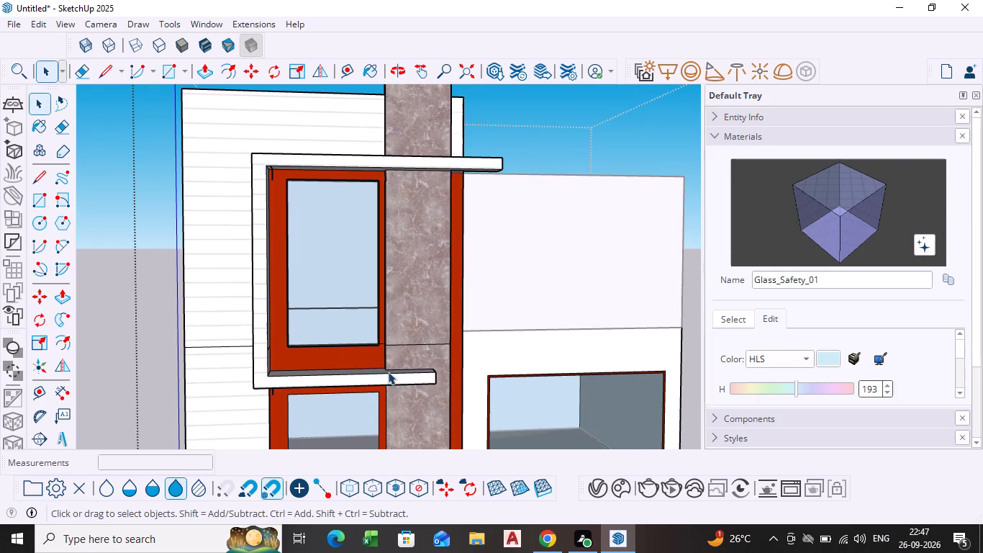
{"action": "middle_click_drag", "start_coordinate": [389, 369], "coordinate": [412, 368]}
{"action": "scroll", "coordinate": [422, 343], "scroll_direction": "up", "scroll_amount": 6}
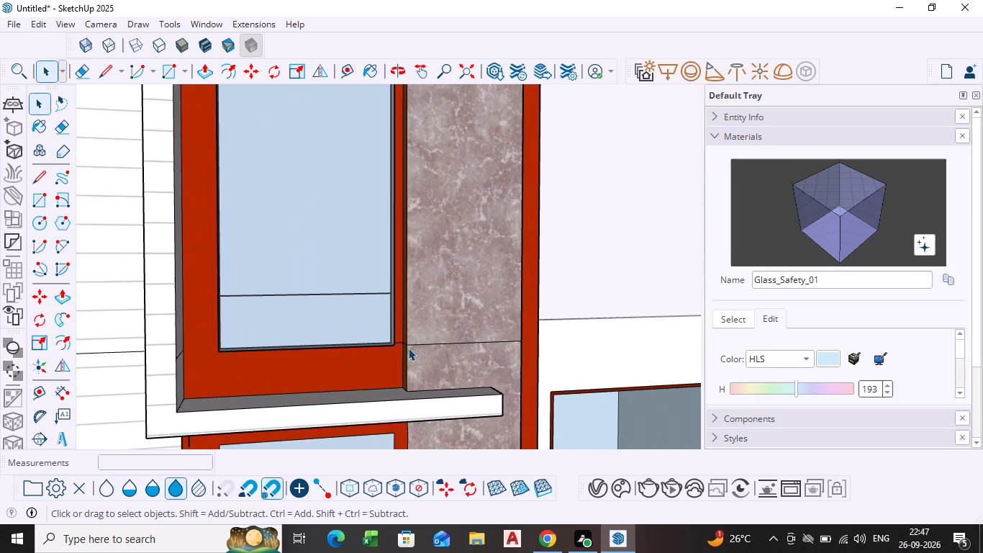
{"action": "left_click", "coordinate": [163, 75]}
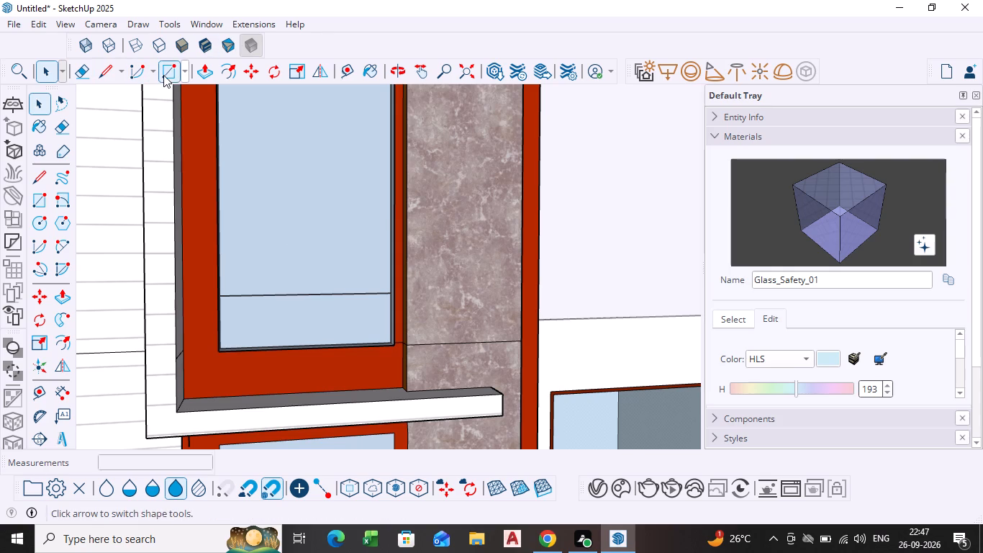
{"action": "left_click", "coordinate": [407, 324]}
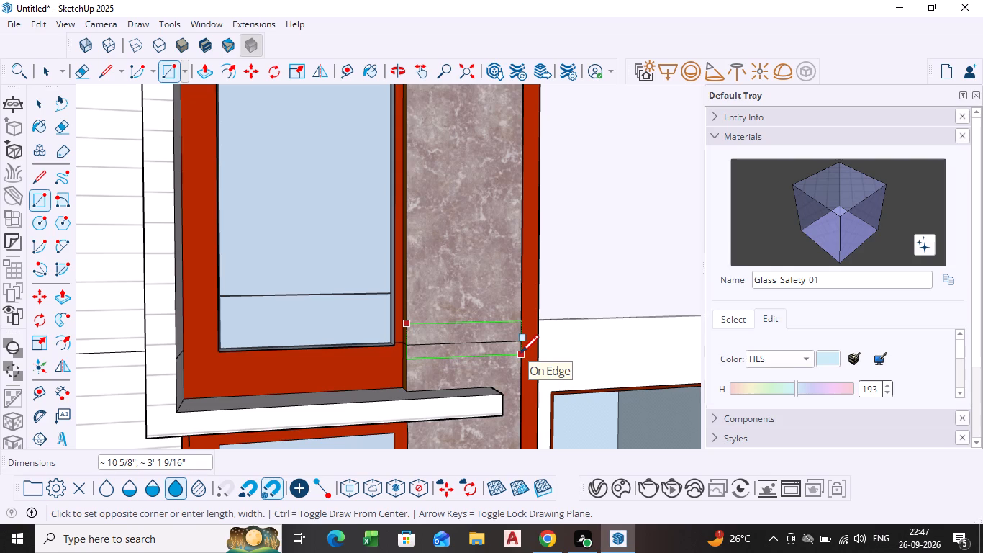
{"action": "left_click", "coordinate": [521, 354]}
{"action": "key", "text": "space"}
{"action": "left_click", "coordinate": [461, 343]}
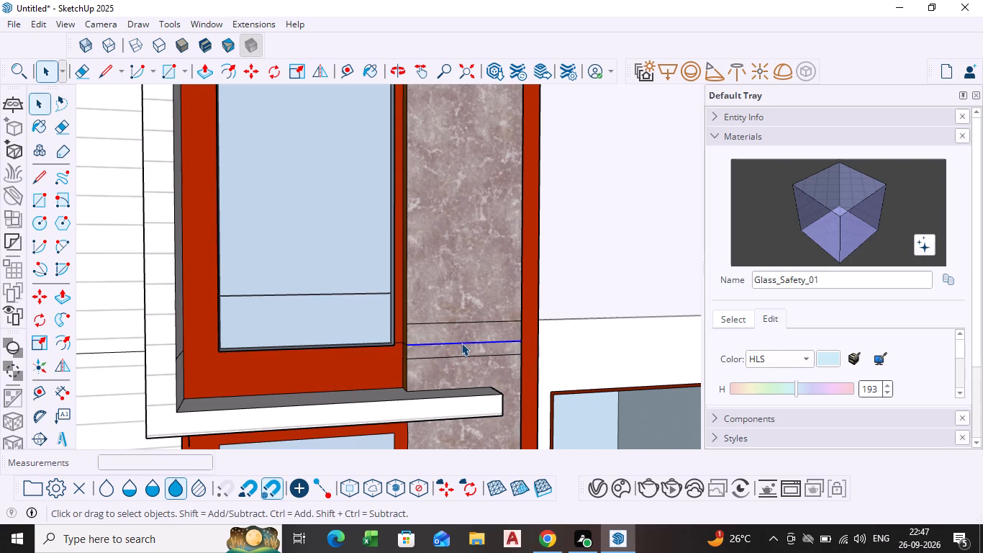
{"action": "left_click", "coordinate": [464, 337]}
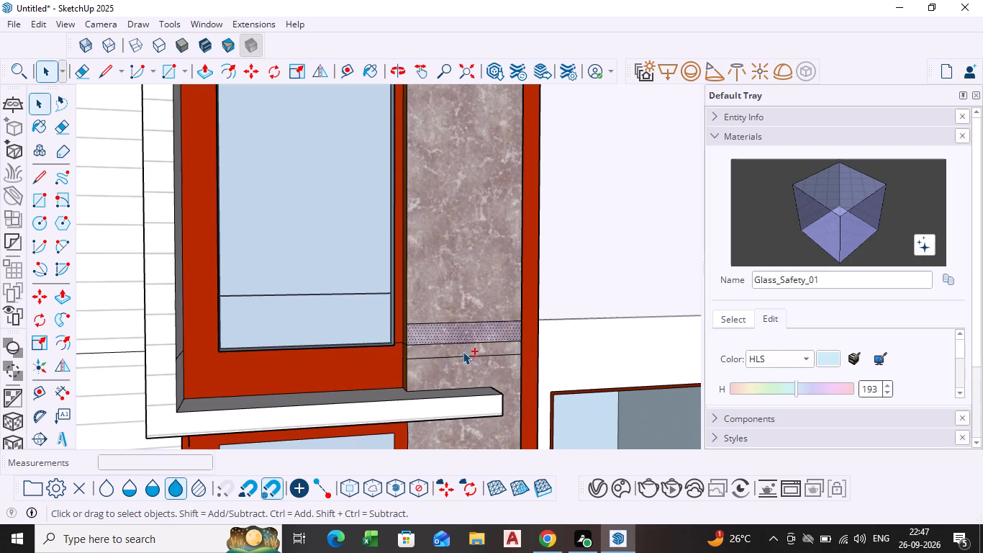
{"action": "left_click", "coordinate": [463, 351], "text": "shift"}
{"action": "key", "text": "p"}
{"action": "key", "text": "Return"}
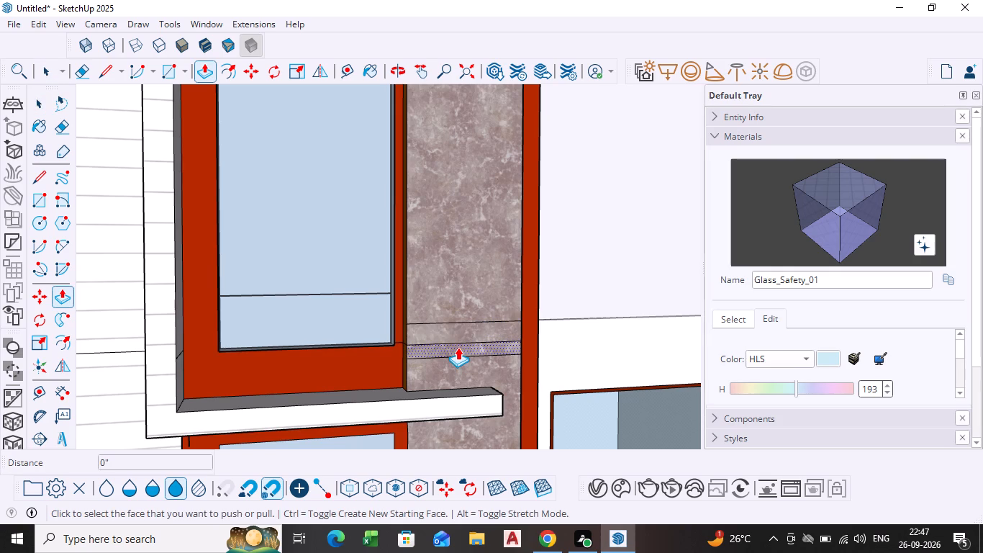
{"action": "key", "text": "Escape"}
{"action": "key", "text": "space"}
Delete the floor line that divides the new rectangle on the stone column.
{"action": "left_click", "coordinate": [458, 343]}
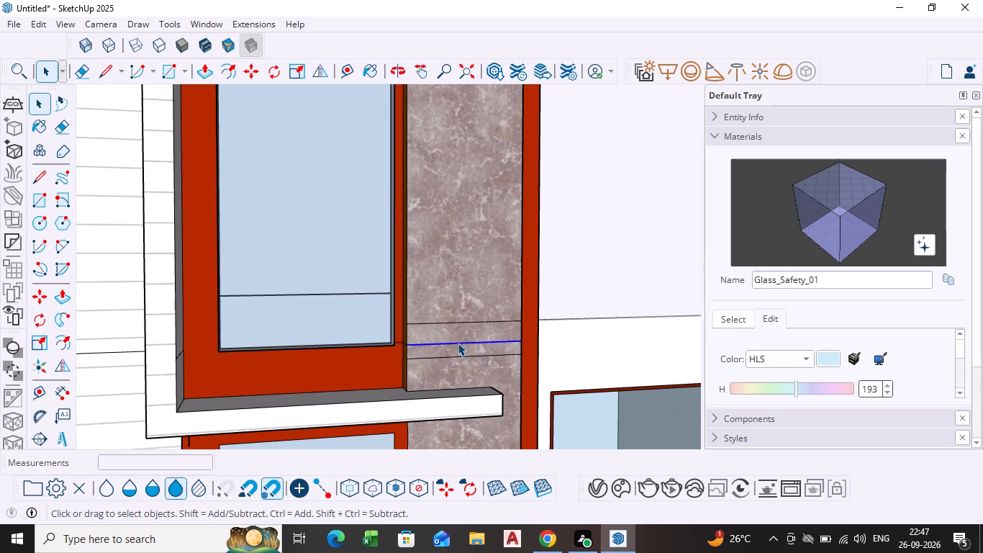
{"action": "key", "text": "Delete"}
Push/Pull the rectangle on the stone column outward by about 2' 2" as a projecting band.
{"action": "left_click", "coordinate": [458, 343]}
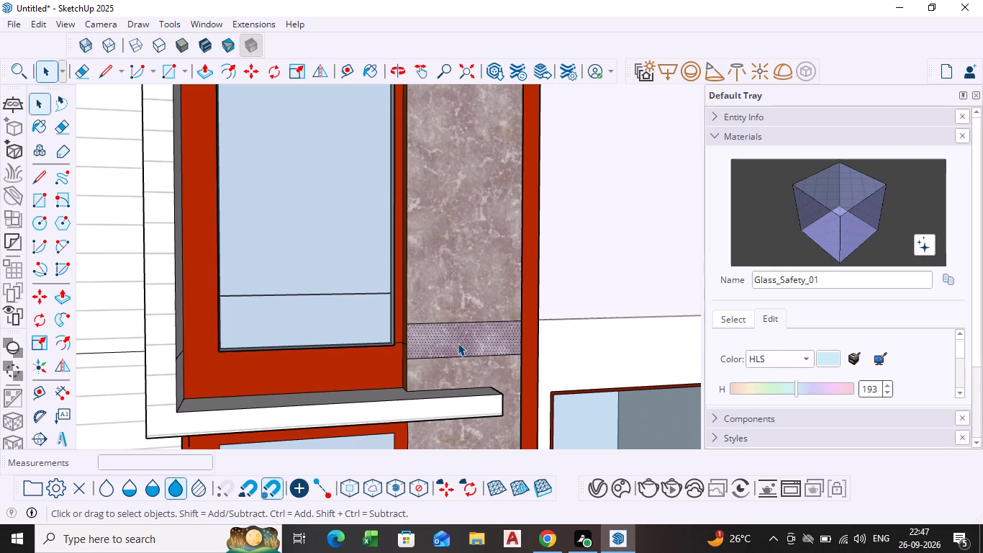
{"action": "key", "text": "p"}
{"action": "left_click", "coordinate": [458, 343]}
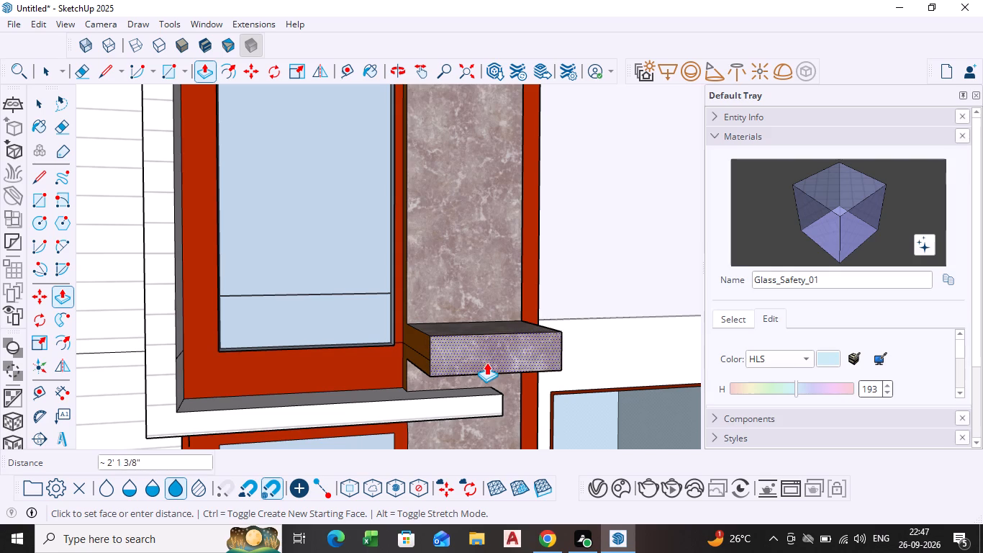
{"action": "left_click", "coordinate": [487, 362]}
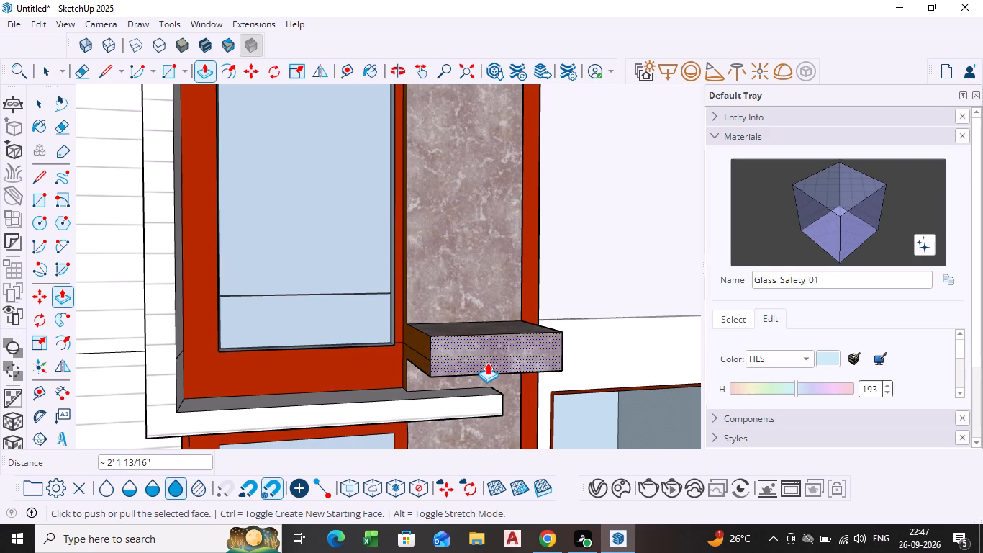
Delete the leftover floor line across the projecting band's window-side face.
{"action": "scroll", "coordinate": [425, 363], "scroll_direction": "down", "scroll_amount": 1}
{"action": "middle_click_drag", "start_coordinate": [428, 363], "coordinate": [549, 354]}
{"action": "scroll", "coordinate": [537, 346], "scroll_direction": "up", "scroll_amount": 4}
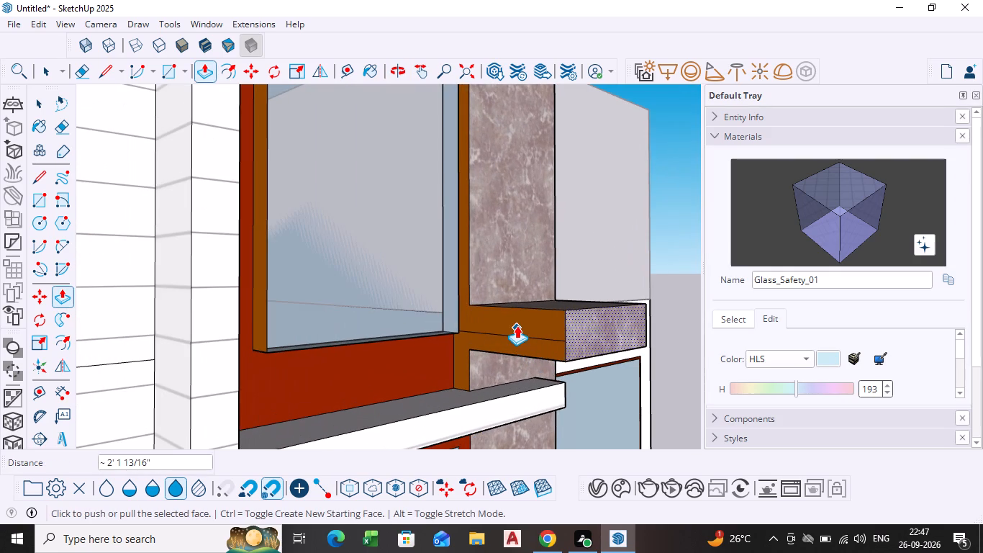
{"action": "key", "text": "space"}
{"action": "scroll", "coordinate": [444, 275], "scroll_direction": "down", "scroll_amount": 1}
{"action": "middle_click_drag", "start_coordinate": [489, 295], "coordinate": [533, 453]}
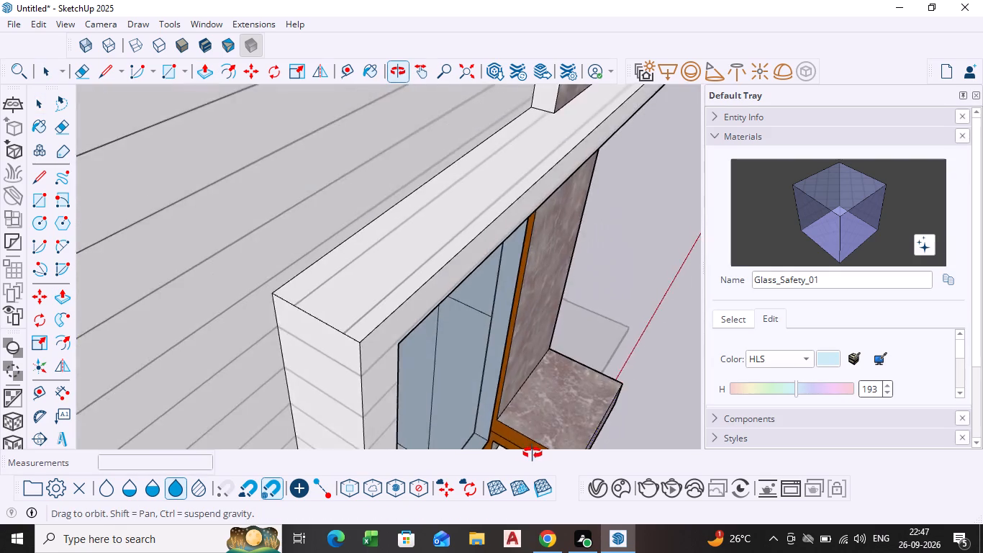
{"action": "middle_click_drag", "start_coordinate": [533, 453], "coordinate": [476, 301]}
{"action": "scroll", "coordinate": [479, 337], "scroll_direction": "up", "scroll_amount": 4}
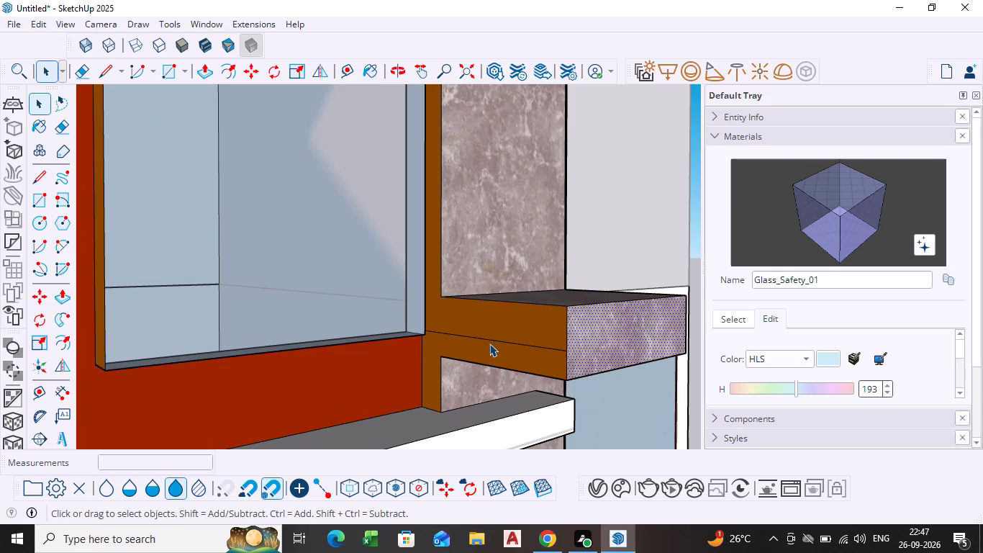
{"action": "scroll", "coordinate": [490, 338], "scroll_direction": "down", "scroll_amount": 3}
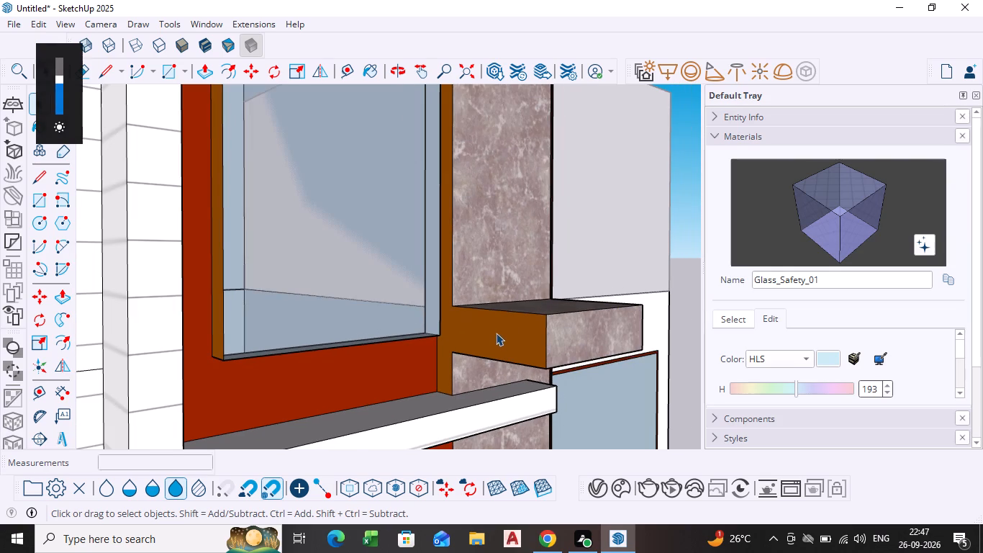
Create a generic V-Ray material with a white diffuse colour.
{"action": "scroll", "coordinate": [518, 329], "scroll_direction": "down", "scroll_amount": 3}
{"action": "middle_click_drag", "start_coordinate": [516, 323], "coordinate": [437, 310]}
{"action": "middle_click_drag", "start_coordinate": [492, 333], "coordinate": [461, 388]}
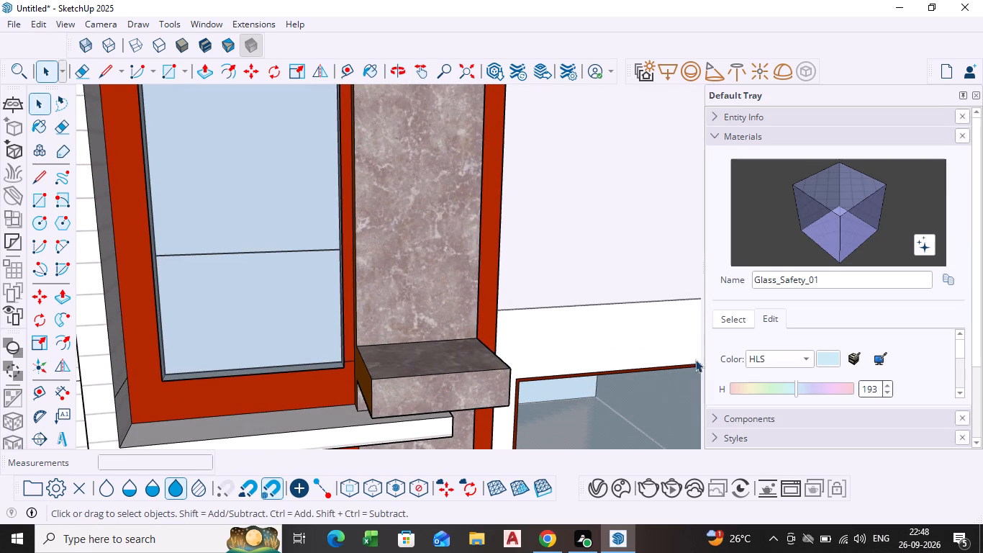
{"action": "left_click", "coordinate": [593, 499]}
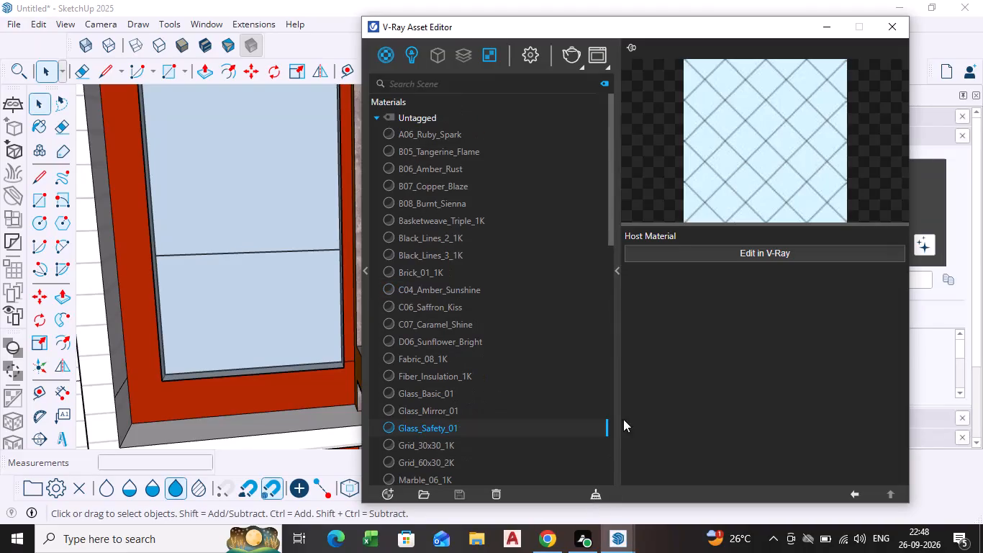
{"action": "left_click", "coordinate": [386, 493]}
{"action": "left_click", "coordinate": [402, 472]}
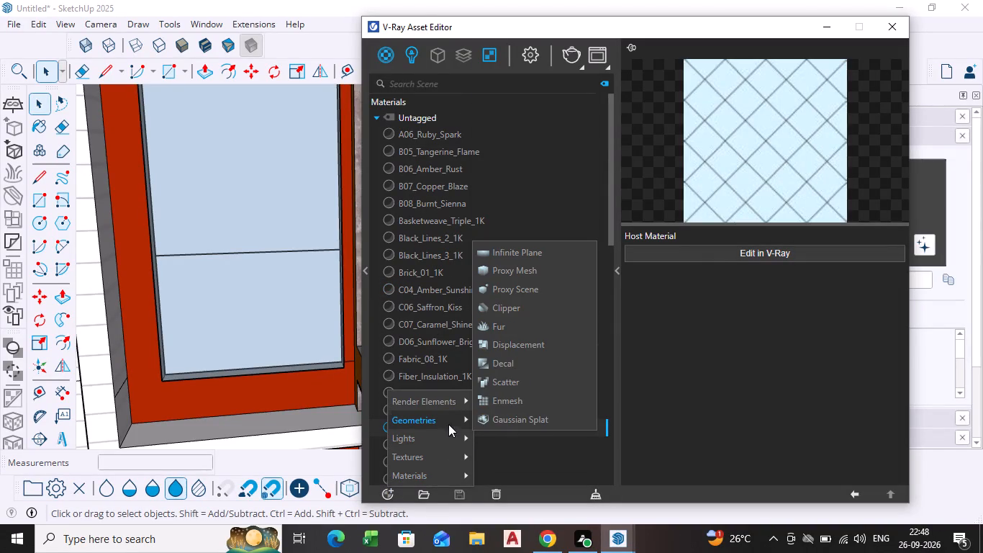
{"action": "left_click", "coordinate": [411, 481]}
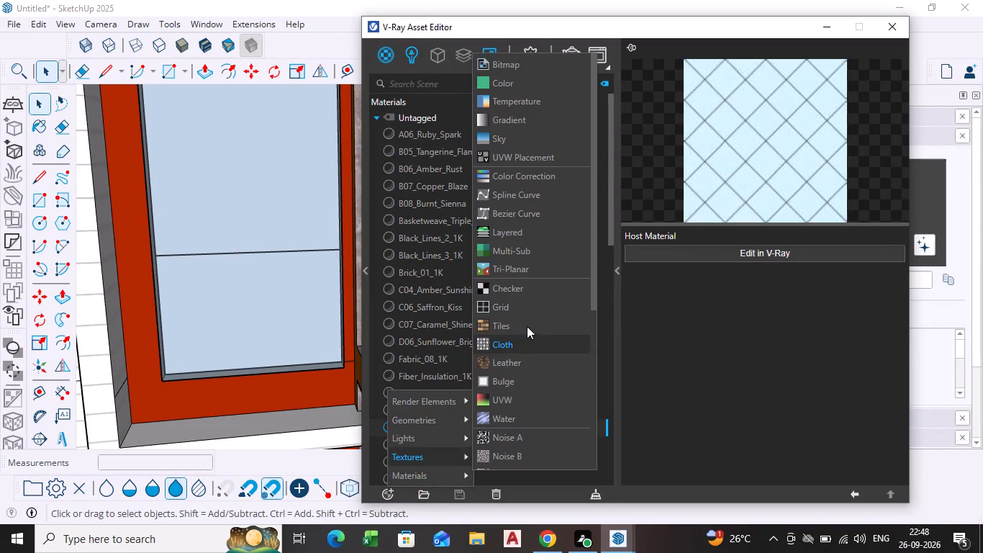
{"action": "left_click", "coordinate": [448, 477]}
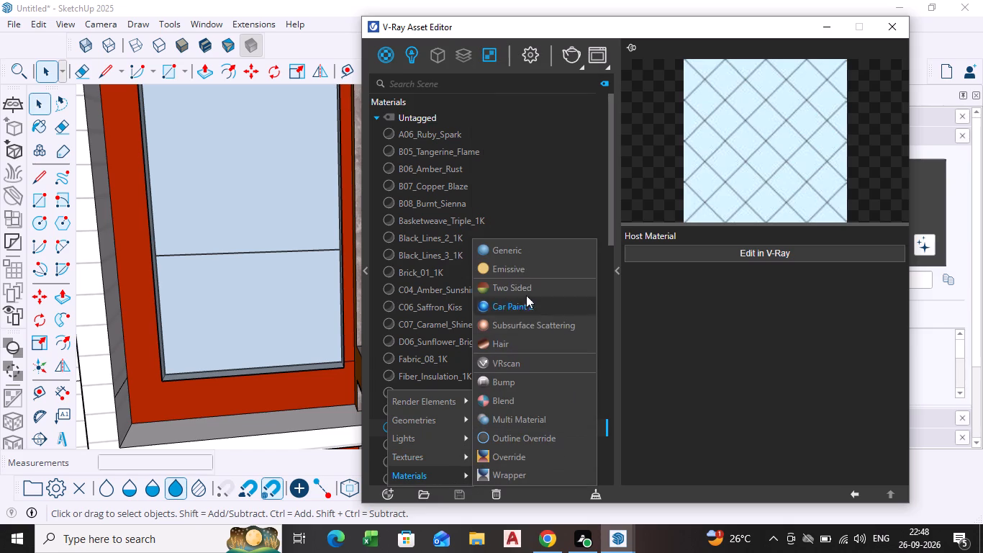
{"action": "left_click", "coordinate": [506, 250]}
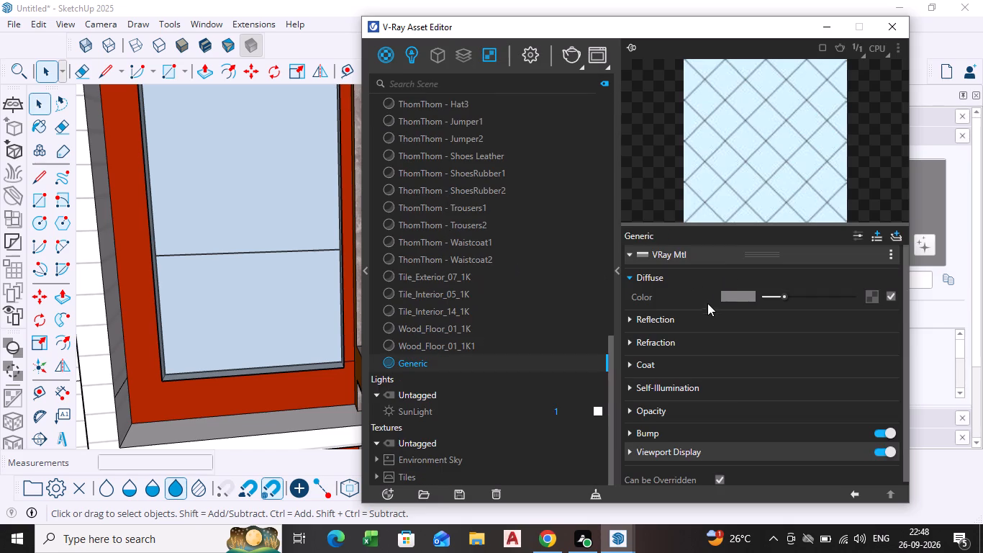
{"action": "left_click", "coordinate": [741, 291]}
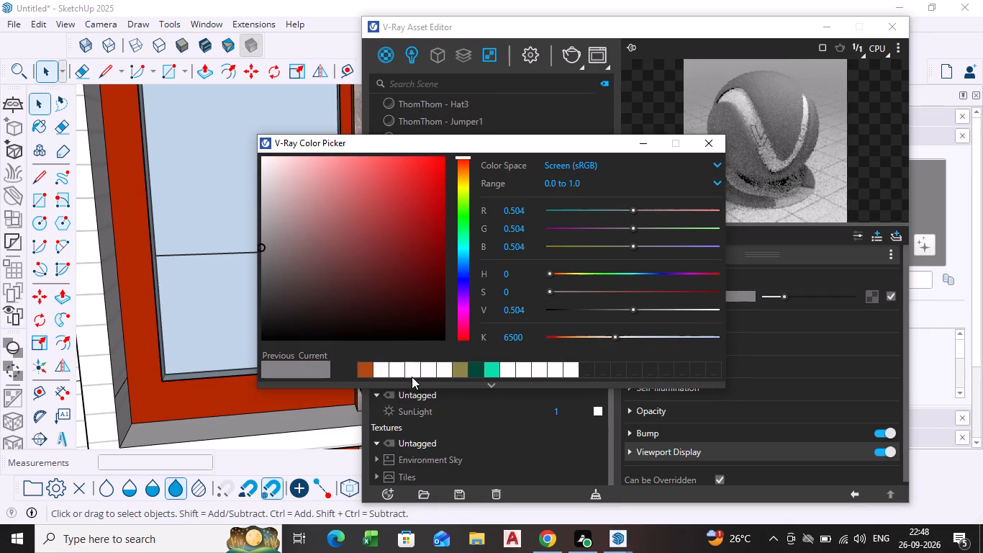
{"action": "left_click", "coordinate": [381, 372]}
{"action": "left_click", "coordinate": [381, 372]}
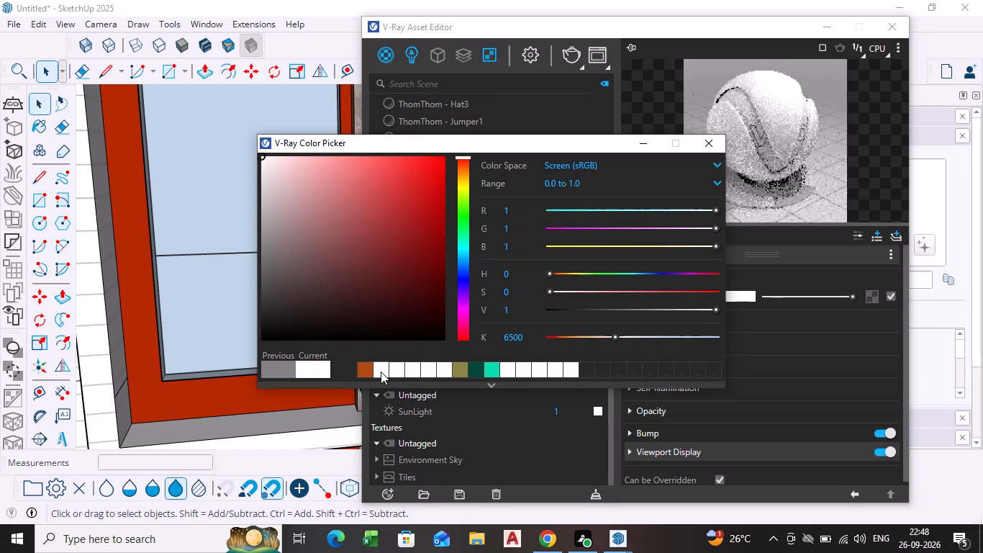
{"action": "left_click", "coordinate": [708, 143]}
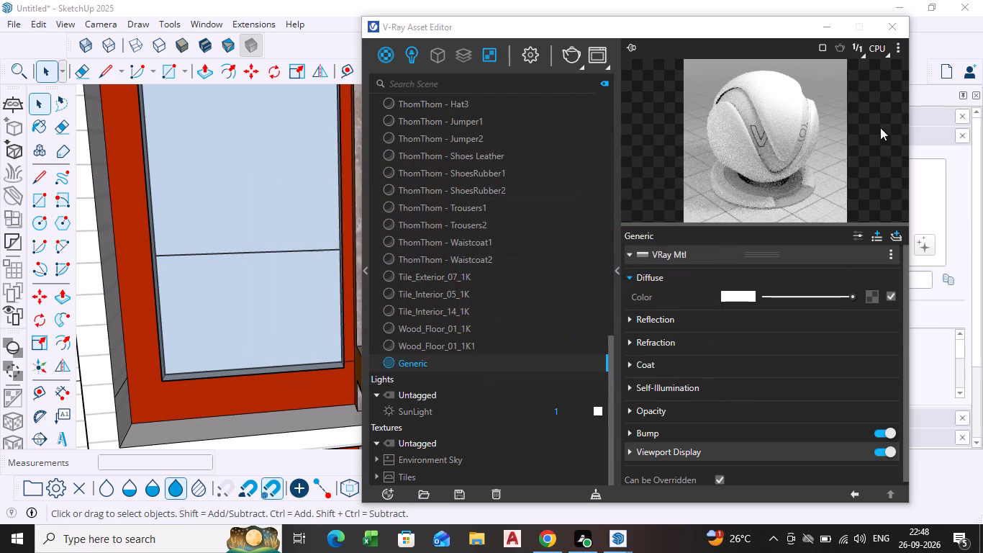
{"action": "left_click", "coordinate": [905, 35]}
Paint the projecting band's front, top and window-side faces with the white Generic material.
{"action": "left_click", "coordinate": [880, 212]}
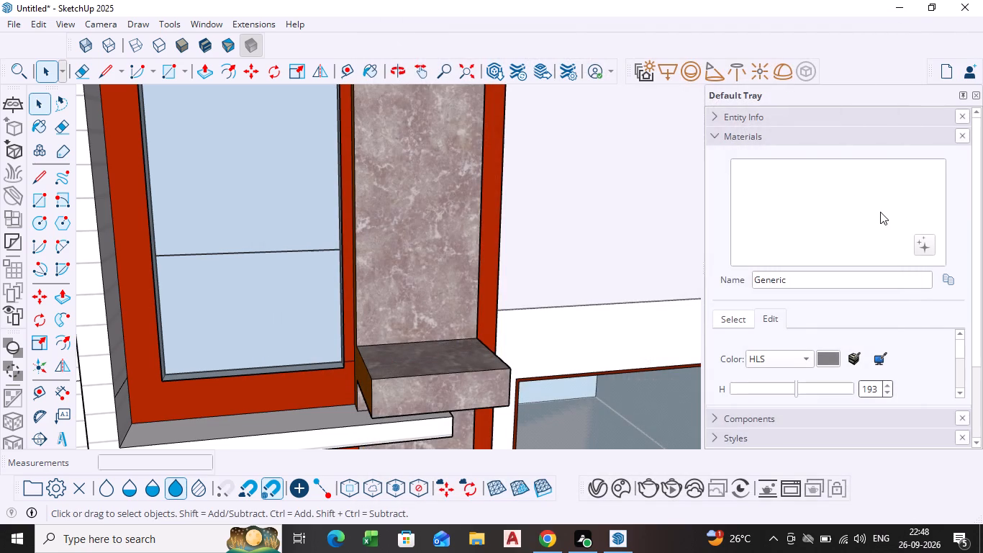
{"action": "left_click", "coordinate": [456, 390]}
{"action": "left_click", "coordinate": [454, 363]}
{"action": "scroll", "coordinate": [403, 383], "scroll_direction": "down", "scroll_amount": 1}
{"action": "middle_click_drag", "start_coordinate": [407, 383], "coordinate": [553, 367]}
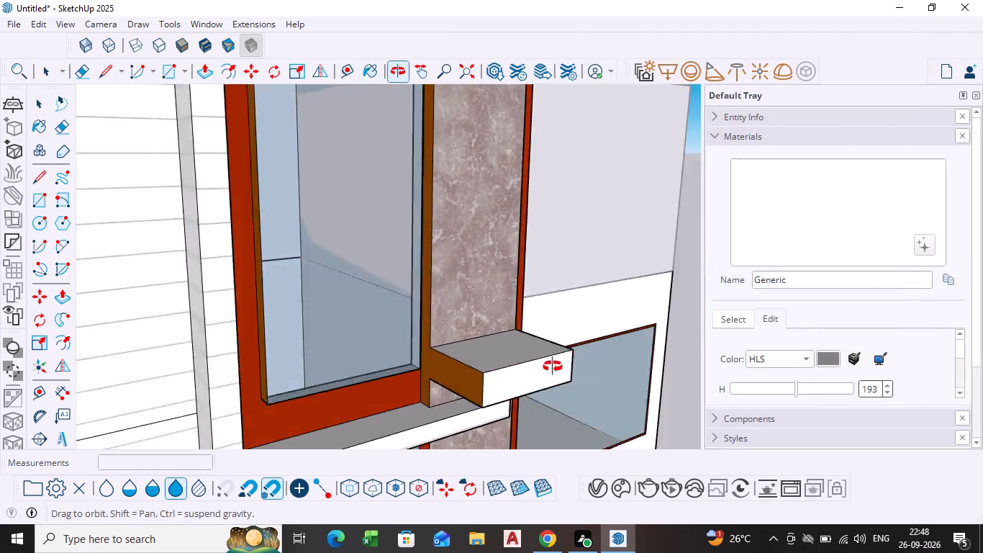
{"action": "middle_click_drag", "start_coordinate": [553, 367], "coordinate": [615, 337]}
{"action": "left_click", "coordinate": [568, 327]}
{"action": "scroll", "coordinate": [520, 346], "scroll_direction": "up", "scroll_amount": 2}
{"action": "scroll", "coordinate": [595, 325], "scroll_direction": "down", "scroll_amount": 3}
{"action": "middle_click_drag", "start_coordinate": [595, 321], "coordinate": [593, 321]}
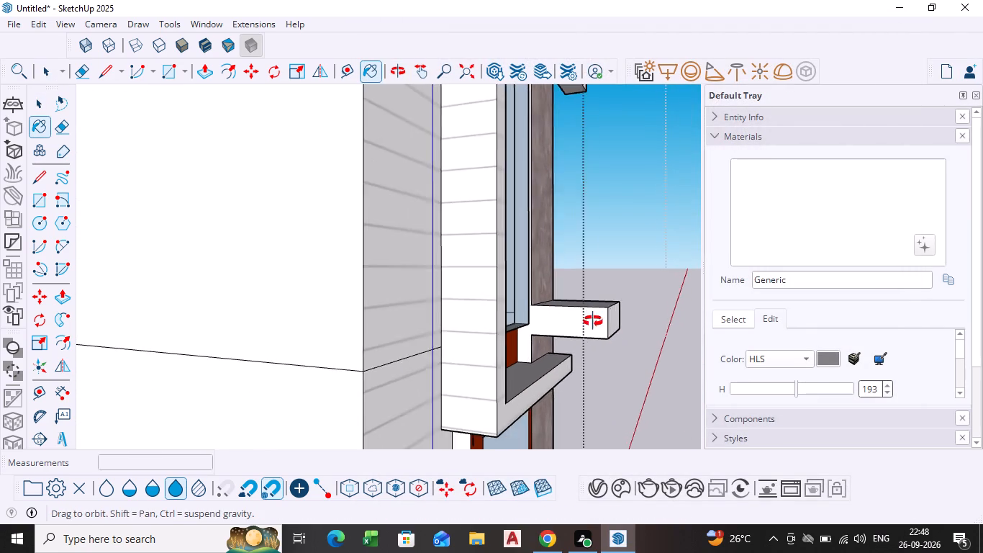
{"action": "middle_click_drag", "start_coordinate": [593, 321], "coordinate": [426, 341]}
{"action": "scroll", "coordinate": [425, 335], "scroll_direction": "down", "scroll_amount": 3}
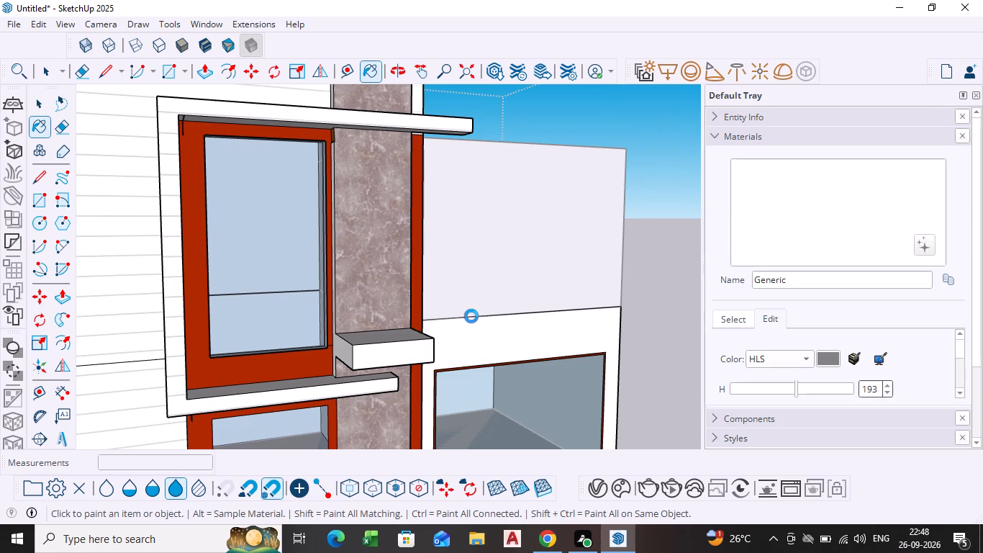
{"action": "scroll", "coordinate": [527, 320], "scroll_direction": "down", "scroll_amount": 1}
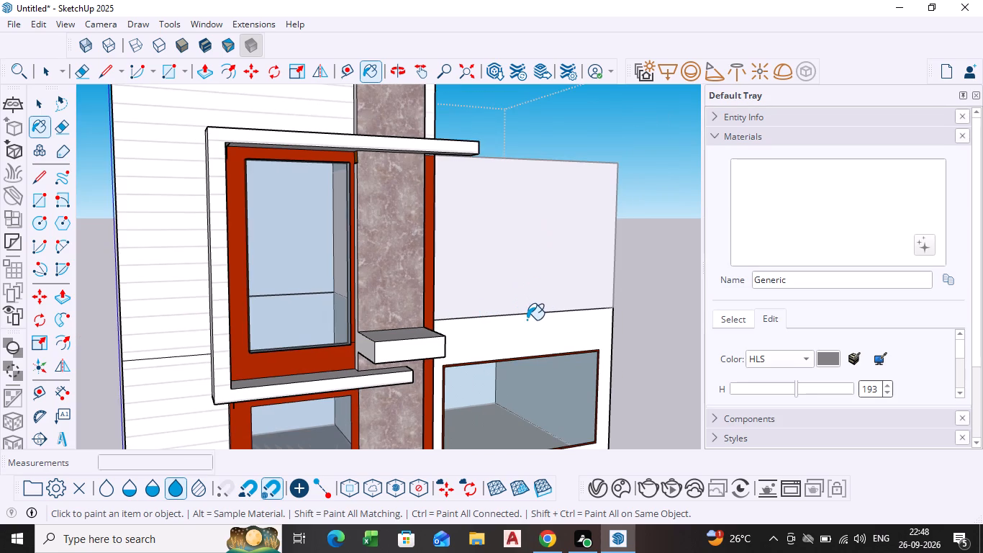
{"action": "key", "text": "Escape"}
{"action": "key", "text": "space"}
Delete the leftover floor line across the band's outer end and the column's side.
{"action": "scroll", "coordinate": [546, 350], "scroll_direction": "down", "scroll_amount": 1}
{"action": "middle_click_drag", "start_coordinate": [546, 350], "coordinate": [418, 356]}
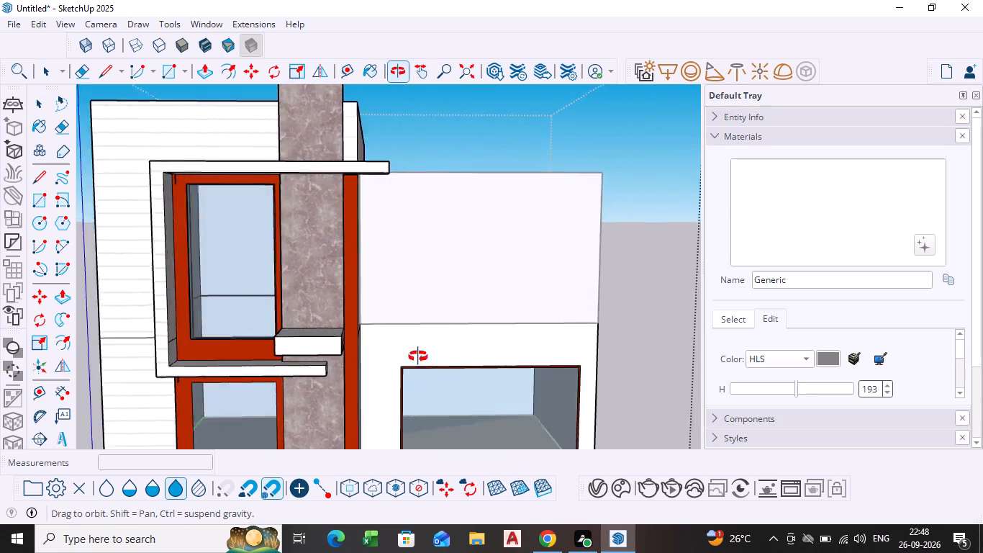
{"action": "middle_click_drag", "start_coordinate": [418, 356], "coordinate": [414, 356]}
{"action": "scroll", "coordinate": [335, 367], "scroll_direction": "up", "scroll_amount": 3}
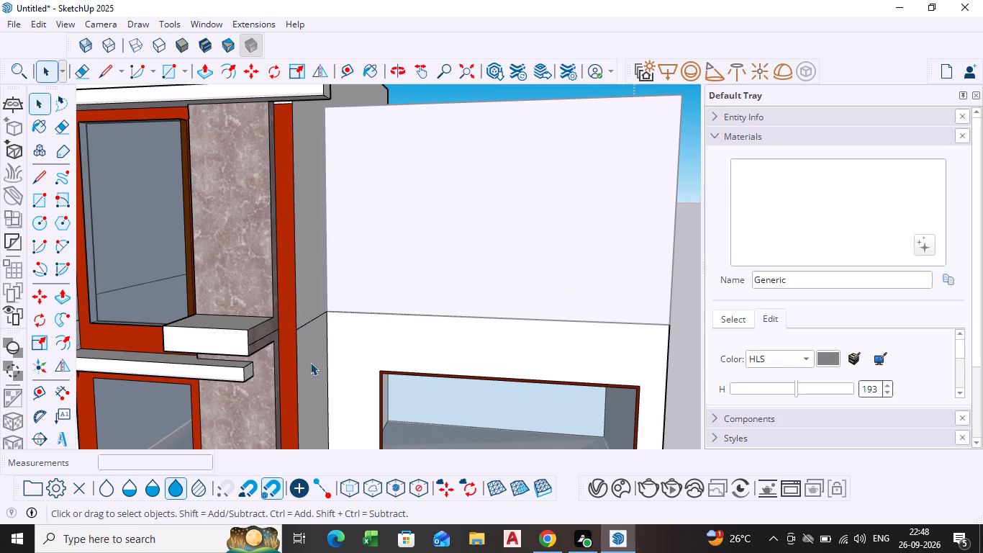
{"action": "middle_click_drag", "start_coordinate": [304, 359], "coordinate": [614, 363], "text": "shift"}
{"action": "scroll", "coordinate": [613, 368], "scroll_direction": "down", "scroll_amount": 1}
{"action": "middle_click_drag", "start_coordinate": [612, 368], "coordinate": [472, 315]}
{"action": "scroll", "coordinate": [427, 295], "scroll_direction": "up", "scroll_amount": 2}
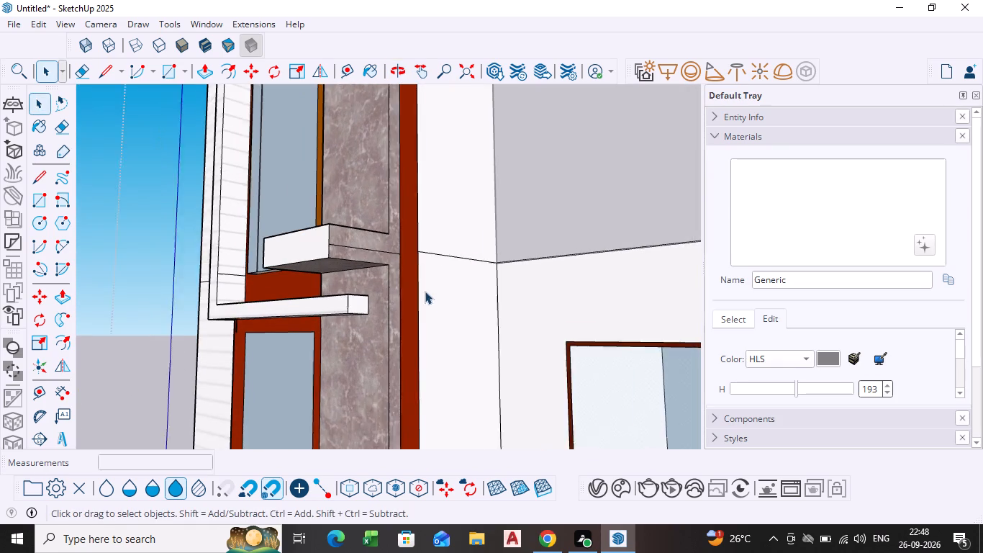
{"action": "scroll", "coordinate": [425, 291], "scroll_direction": "up", "scroll_amount": 1}
{"action": "left_click", "coordinate": [337, 243]}
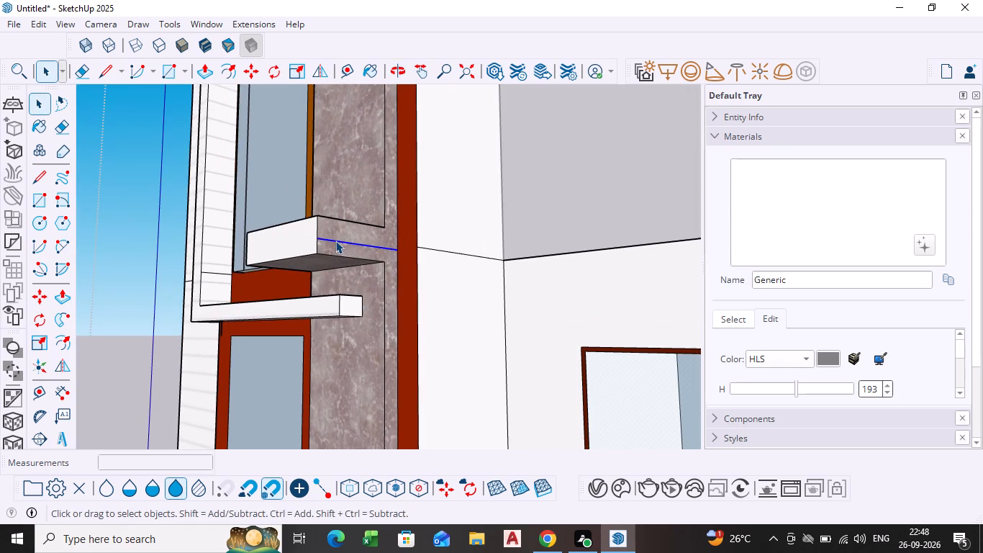
{"action": "key", "text": "Delete"}
Paint the projecting band's outer end face and top with the white Generic material.
{"action": "scroll", "coordinate": [371, 338], "scroll_direction": "down", "scroll_amount": 3}
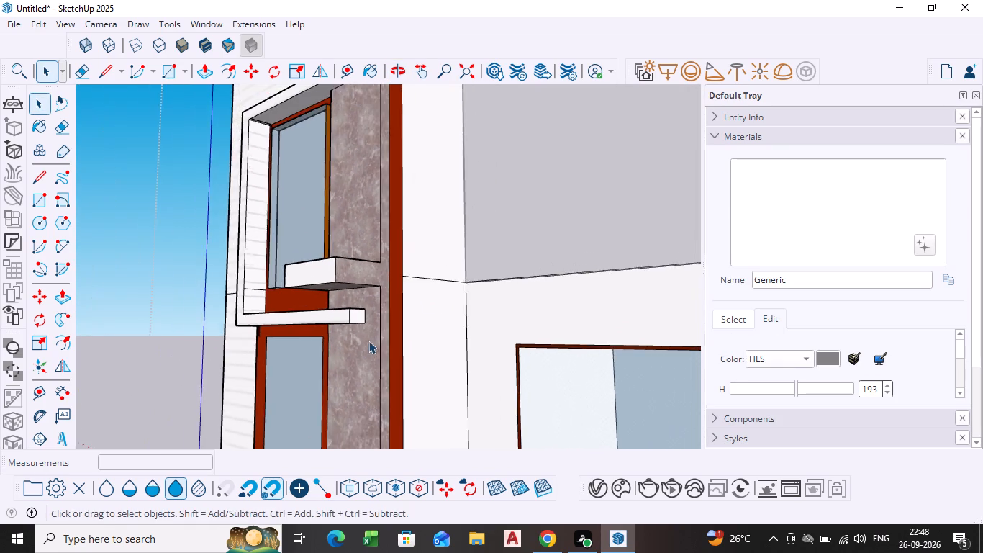
{"action": "scroll", "coordinate": [368, 341], "scroll_direction": "down", "scroll_amount": 2}
{"action": "middle_click", "coordinate": [364, 346]}
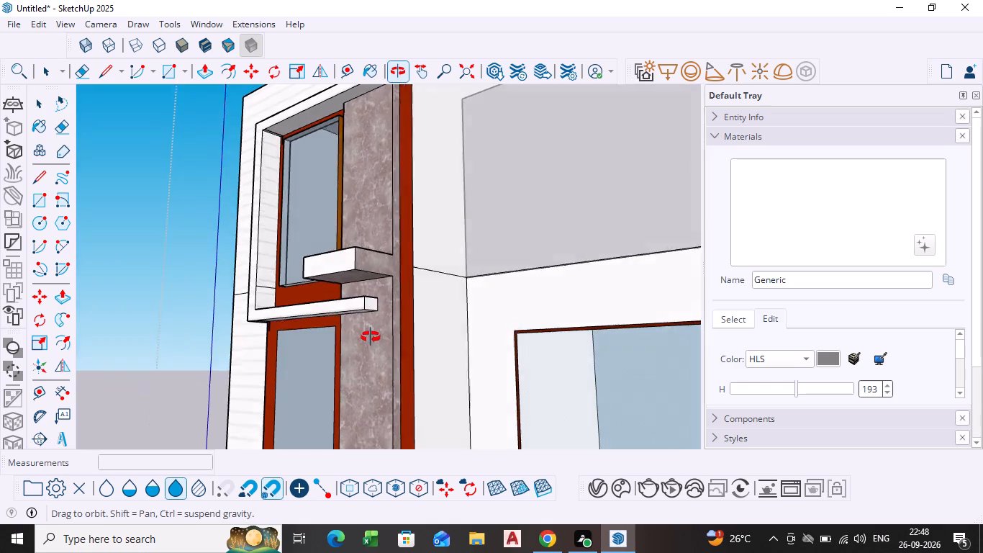
{"action": "left_click", "coordinate": [814, 225]}
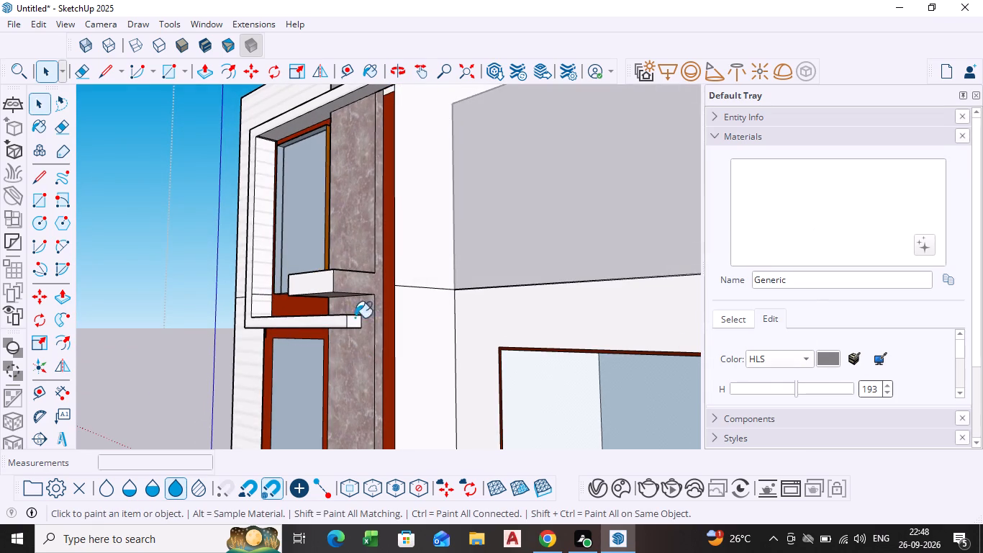
{"action": "scroll", "coordinate": [333, 322], "scroll_direction": "up", "scroll_amount": 3}
{"action": "left_click", "coordinate": [346, 271]}
{"action": "middle_click_drag", "start_coordinate": [358, 297], "coordinate": [513, 362]}
{"action": "scroll", "coordinate": [358, 297], "scroll_direction": "down", "scroll_amount": 1}
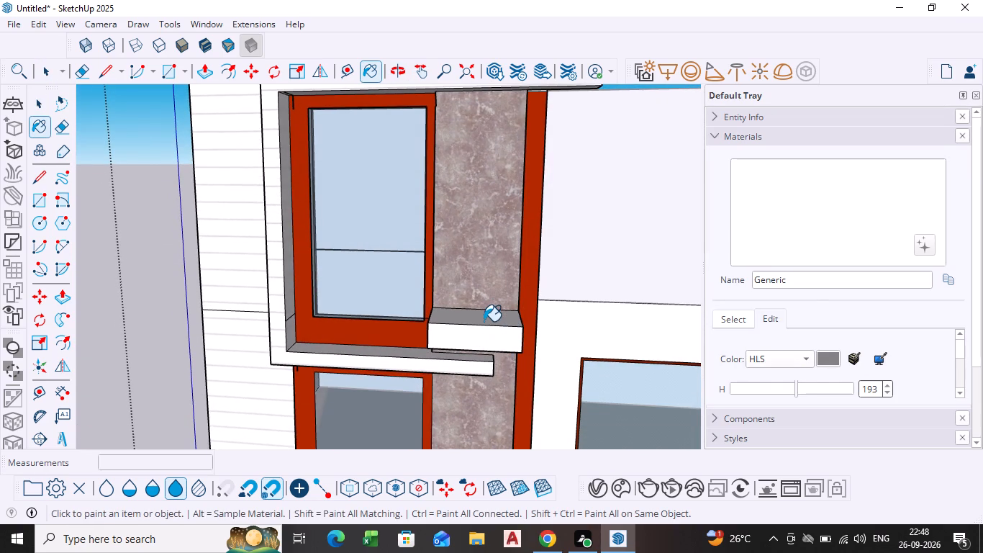
{"action": "left_click", "coordinate": [484, 321]}
{"action": "scroll", "coordinate": [497, 403], "scroll_direction": "down", "scroll_amount": 1}
{"action": "middle_click_drag", "start_coordinate": [497, 403], "coordinate": [394, 292], "text": "shift"}
{"action": "scroll", "coordinate": [497, 398], "scroll_direction": "down", "scroll_amount": 1}
{"action": "scroll", "coordinate": [401, 294], "scroll_direction": "up", "scroll_amount": 4}
{"action": "middle_click_drag", "start_coordinate": [400, 268], "coordinate": [320, 320]}
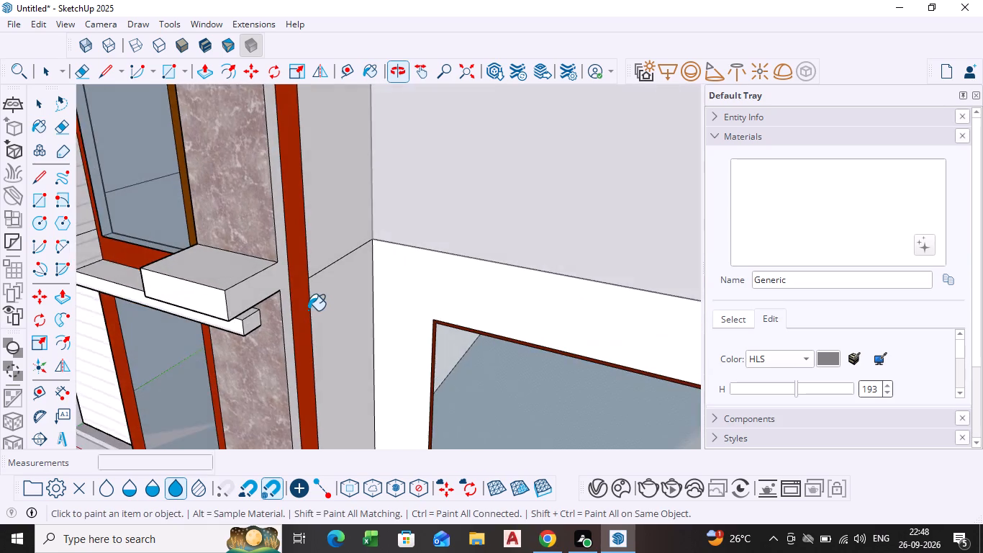
{"action": "scroll", "coordinate": [302, 307], "scroll_direction": "up", "scroll_amount": 3}
{"action": "key", "text": "space"}
Draw a vertical line about 11 7/16" long separating the band's outer end face from the column's side, and select that end face.
{"action": "left_click", "coordinate": [241, 279]}
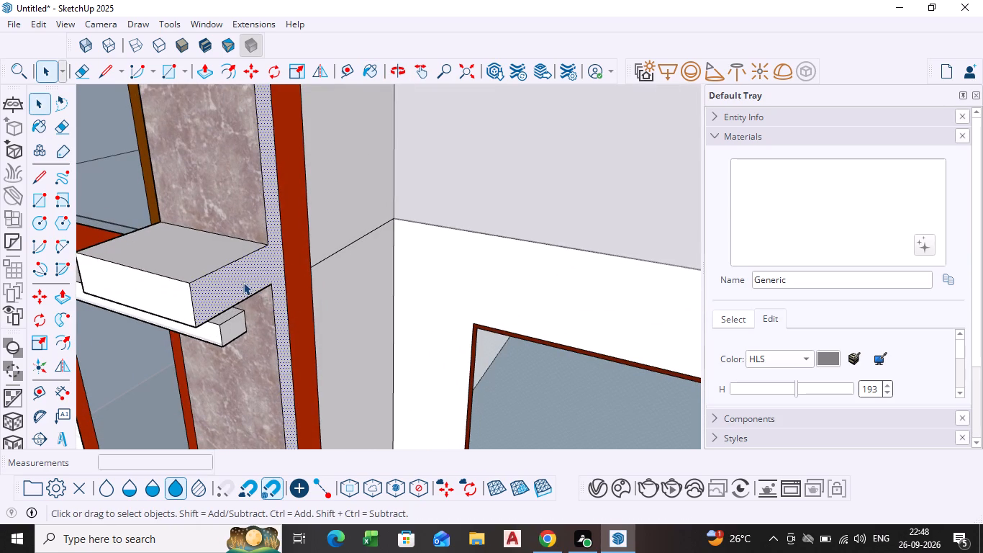
{"action": "middle_click_drag", "start_coordinate": [259, 297], "coordinate": [376, 290], "text": "shift"}
{"action": "scroll", "coordinate": [261, 297], "scroll_direction": "down", "scroll_amount": 1, "text": "shift"}
{"action": "scroll", "coordinate": [367, 290], "scroll_direction": "up", "scroll_amount": 2}
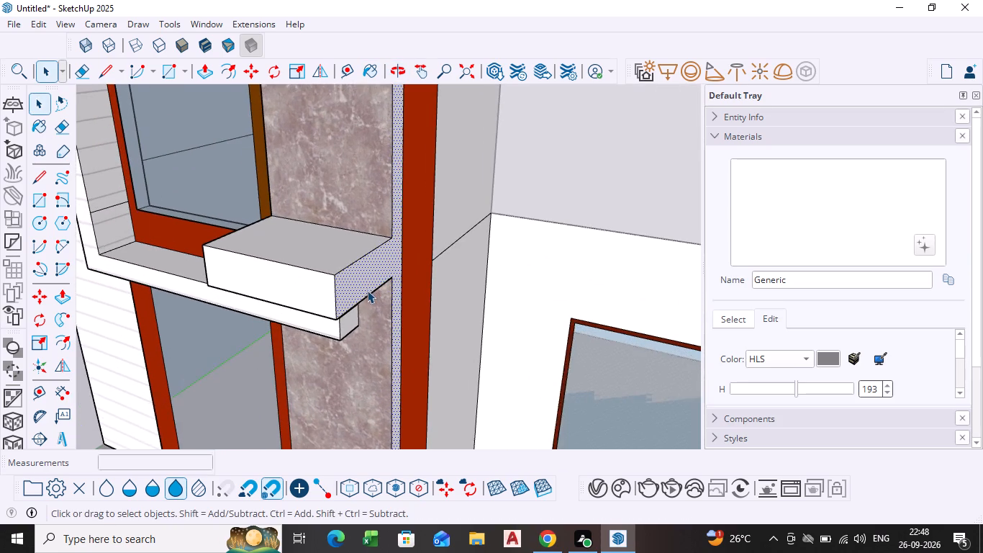
{"action": "key", "text": "l"}
{"action": "scroll", "coordinate": [374, 236], "scroll_direction": "up", "scroll_amount": 2}
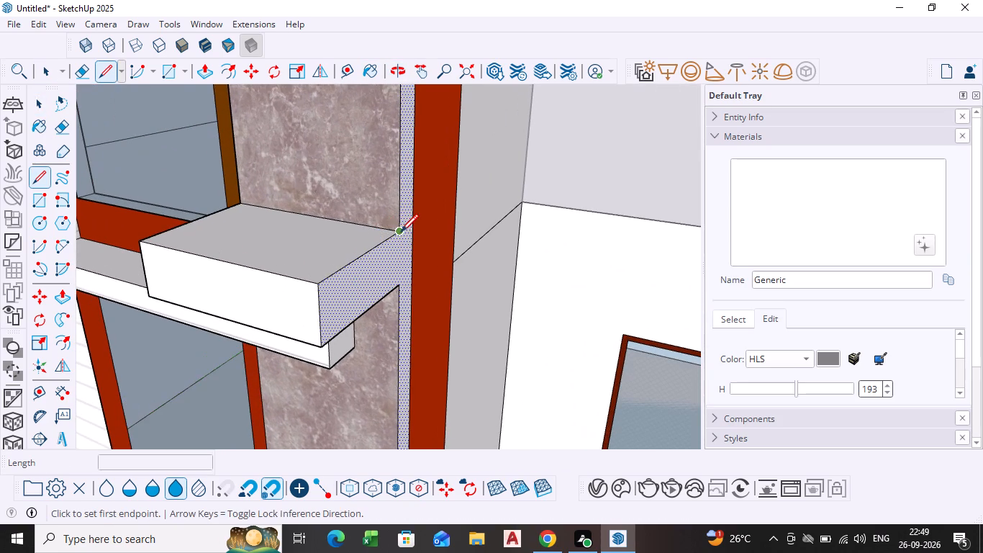
{"action": "left_click", "coordinate": [400, 234]}
{"action": "scroll", "coordinate": [403, 289], "scroll_direction": "up", "scroll_amount": 9}
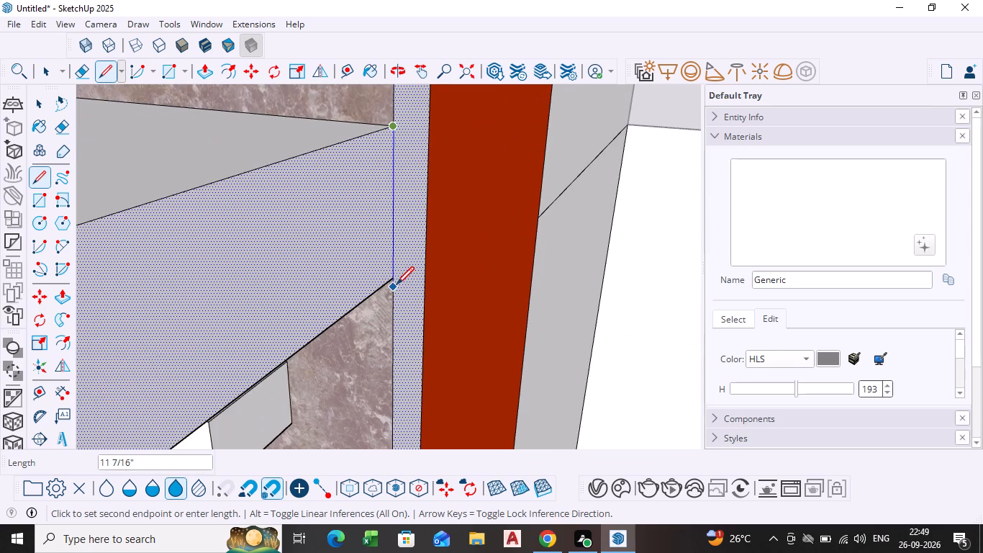
{"action": "left_click", "coordinate": [396, 281]}
{"action": "key", "text": "space"}
{"action": "left_click", "coordinate": [346, 279]}
{"action": "scroll", "coordinate": [346, 280], "scroll_direction": "down", "scroll_amount": 4}
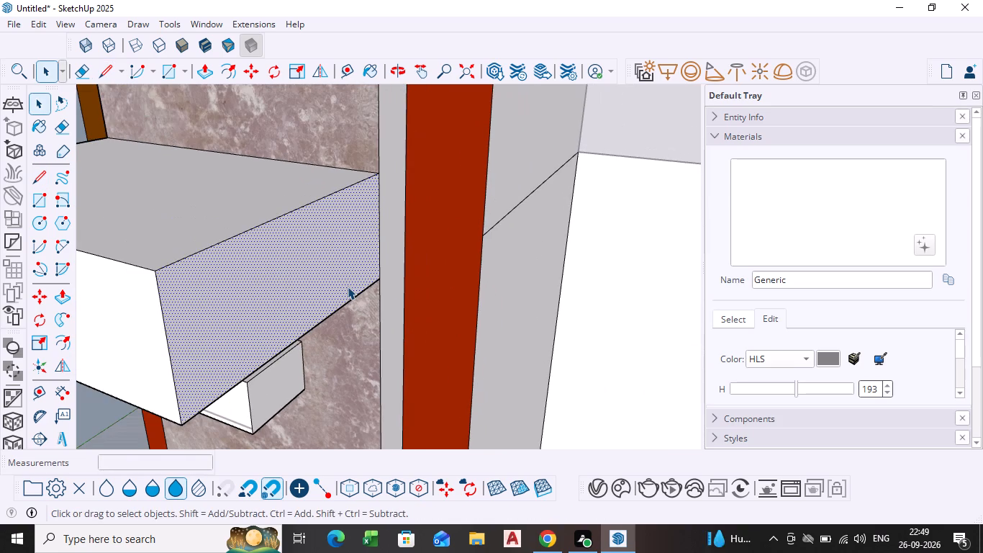
Push/Pull the projecting band's outer end face about 15' 1" away from the column, past the recessed wing's outer edge.
{"action": "key", "text": "p"}
{"action": "scroll", "coordinate": [321, 274], "scroll_direction": "down", "scroll_amount": 4}
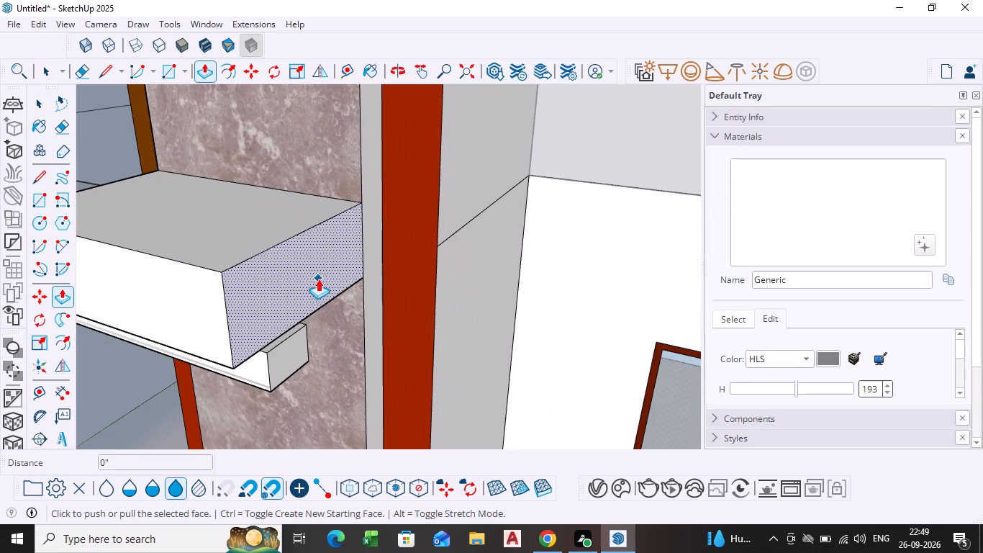
{"action": "left_click", "coordinate": [316, 279]}
{"action": "scroll", "coordinate": [410, 318], "scroll_direction": "down", "scroll_amount": 9}
{"action": "middle_click_drag", "start_coordinate": [411, 320], "coordinate": [413, 179]}
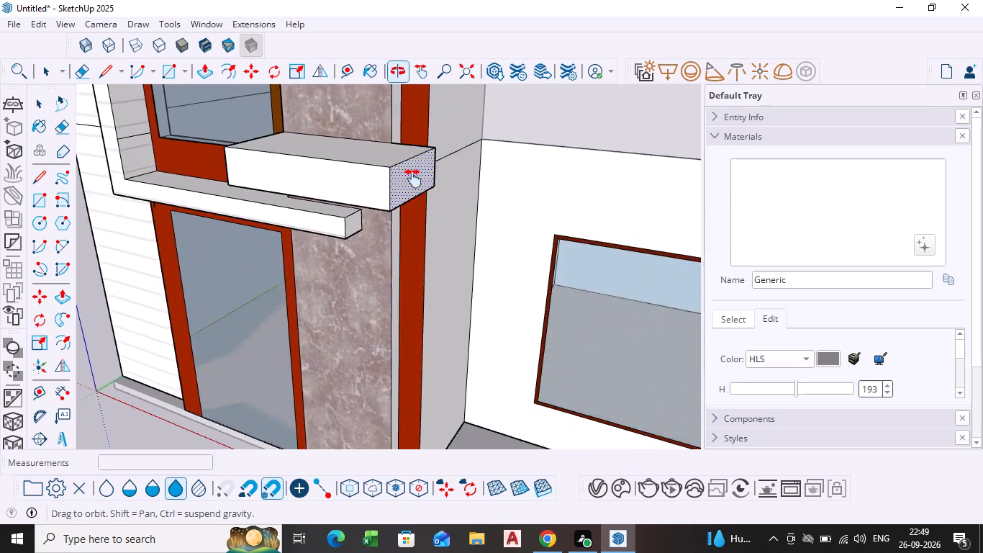
{"action": "middle_click_drag", "start_coordinate": [413, 179], "coordinate": [339, 145]}
{"action": "scroll", "coordinate": [339, 145], "scroll_direction": "up", "scroll_amount": 1}
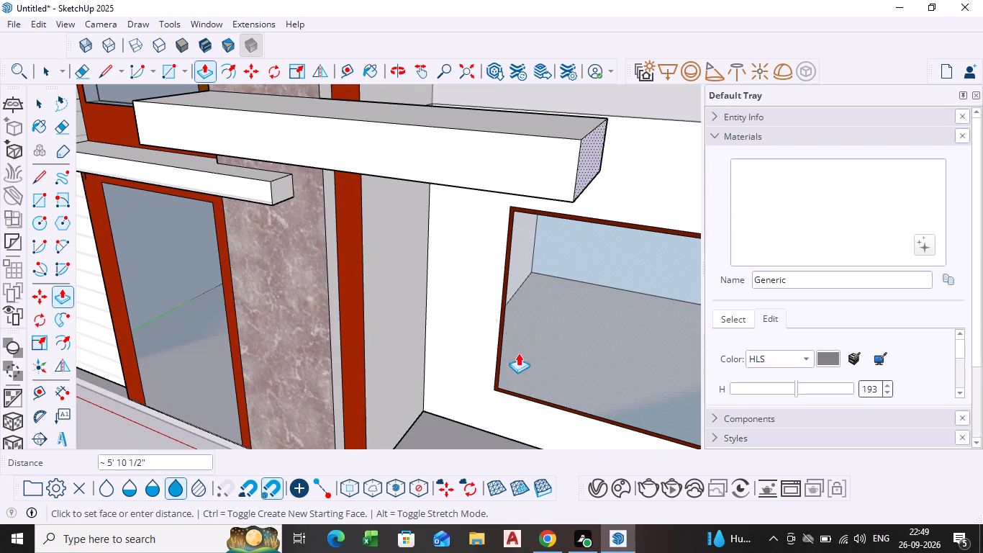
{"action": "scroll", "coordinate": [519, 320], "scroll_direction": "down", "scroll_amount": 2}
{"action": "middle_click_drag", "start_coordinate": [517, 319], "coordinate": [452, 367], "text": "shift"}
{"action": "scroll", "coordinate": [452, 364], "scroll_direction": "up", "scroll_amount": 1}
{"action": "scroll", "coordinate": [455, 336], "scroll_direction": "down", "scroll_amount": 11}
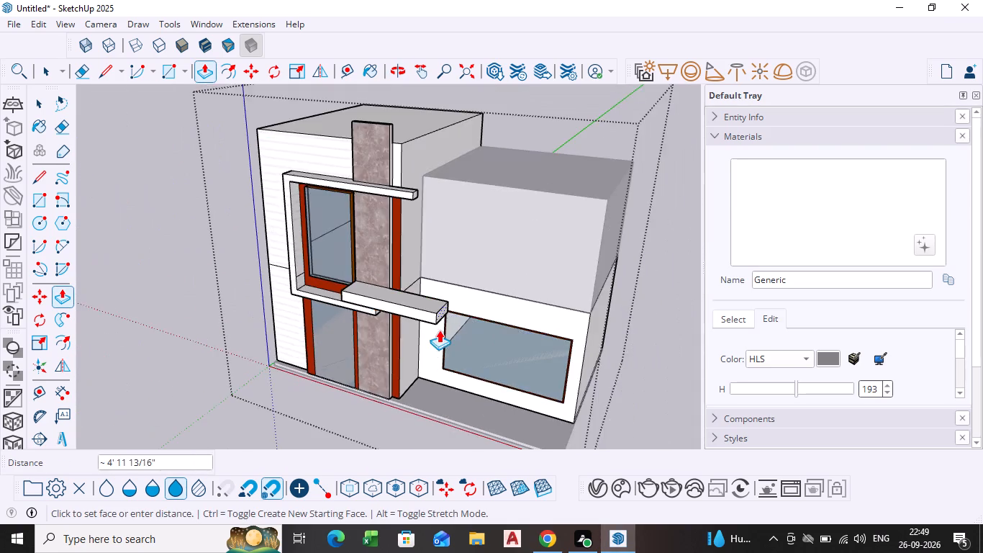
{"action": "middle_click_drag", "start_coordinate": [440, 333], "coordinate": [554, 310]}
{"action": "scroll", "coordinate": [515, 333], "scroll_direction": "down", "scroll_amount": 1}
{"action": "scroll", "coordinate": [536, 304], "scroll_direction": "up", "scroll_amount": 2}
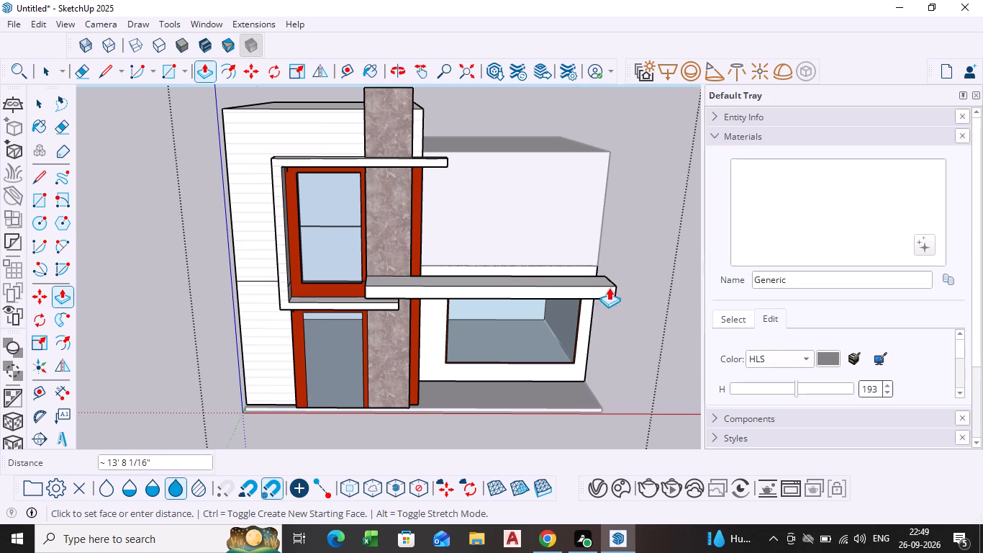
{"action": "middle_click_drag", "start_coordinate": [621, 281], "coordinate": [611, 242]}
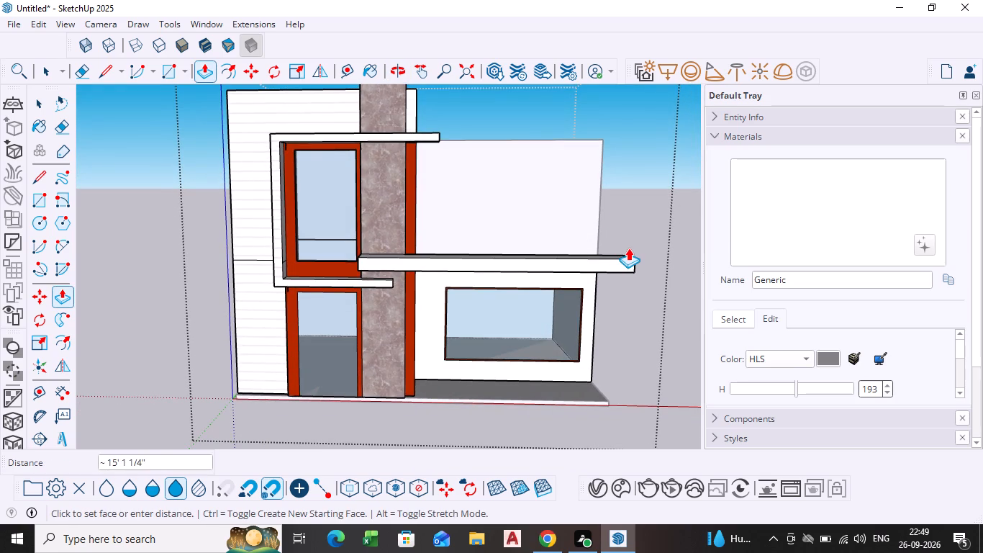
{"action": "left_click", "coordinate": [628, 248]}
{"action": "key", "text": "space"}
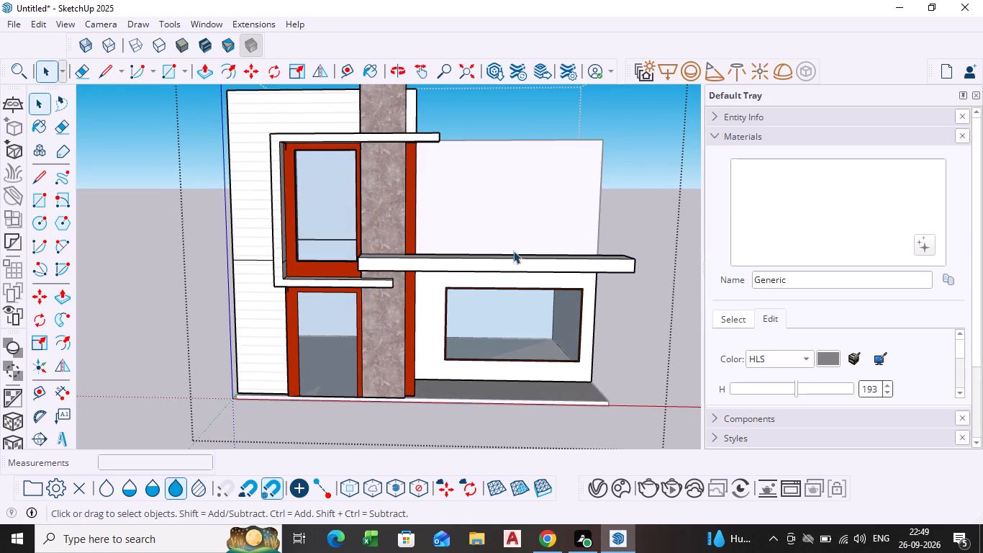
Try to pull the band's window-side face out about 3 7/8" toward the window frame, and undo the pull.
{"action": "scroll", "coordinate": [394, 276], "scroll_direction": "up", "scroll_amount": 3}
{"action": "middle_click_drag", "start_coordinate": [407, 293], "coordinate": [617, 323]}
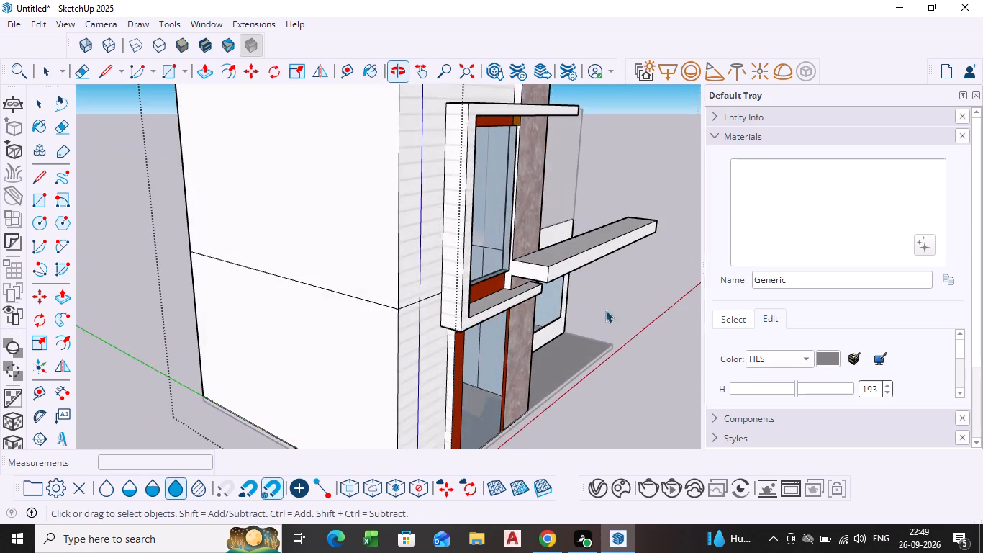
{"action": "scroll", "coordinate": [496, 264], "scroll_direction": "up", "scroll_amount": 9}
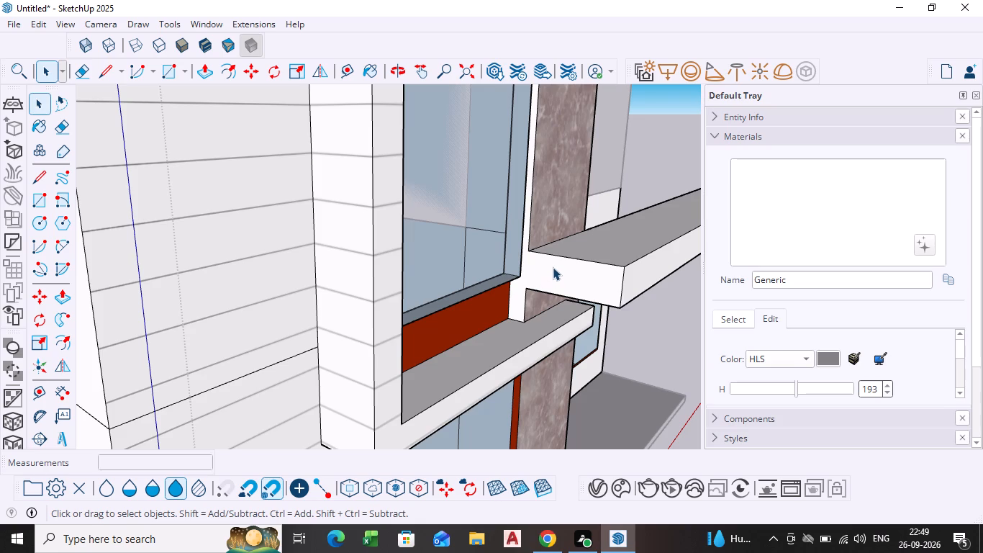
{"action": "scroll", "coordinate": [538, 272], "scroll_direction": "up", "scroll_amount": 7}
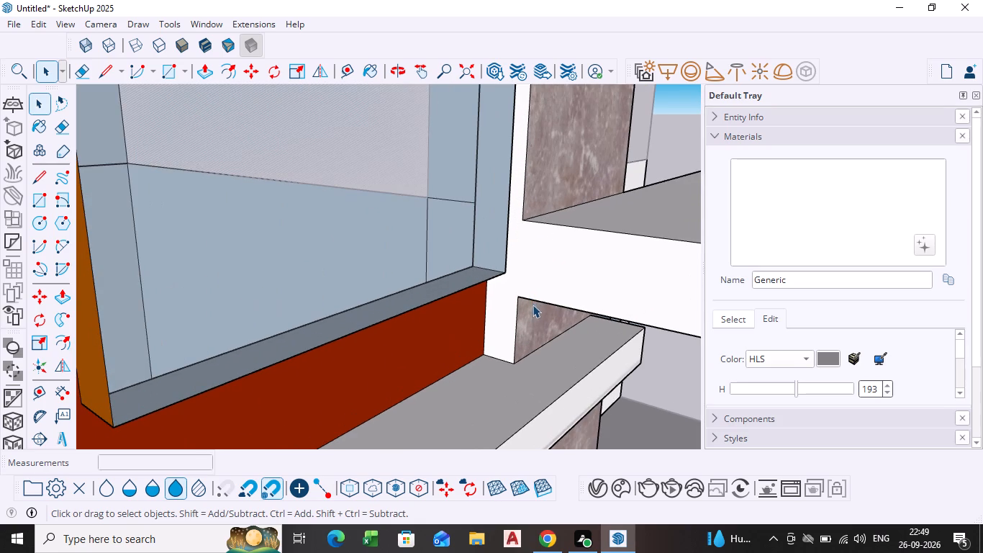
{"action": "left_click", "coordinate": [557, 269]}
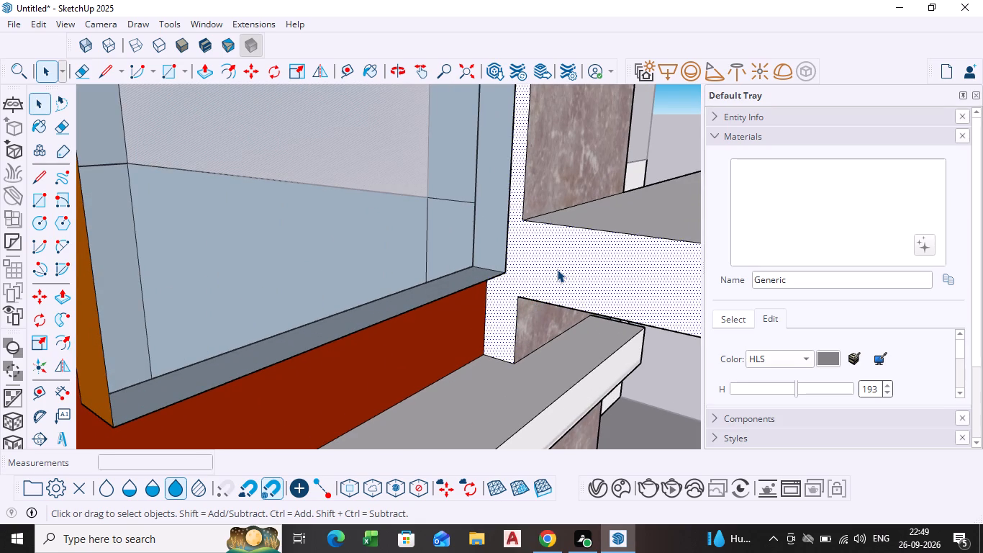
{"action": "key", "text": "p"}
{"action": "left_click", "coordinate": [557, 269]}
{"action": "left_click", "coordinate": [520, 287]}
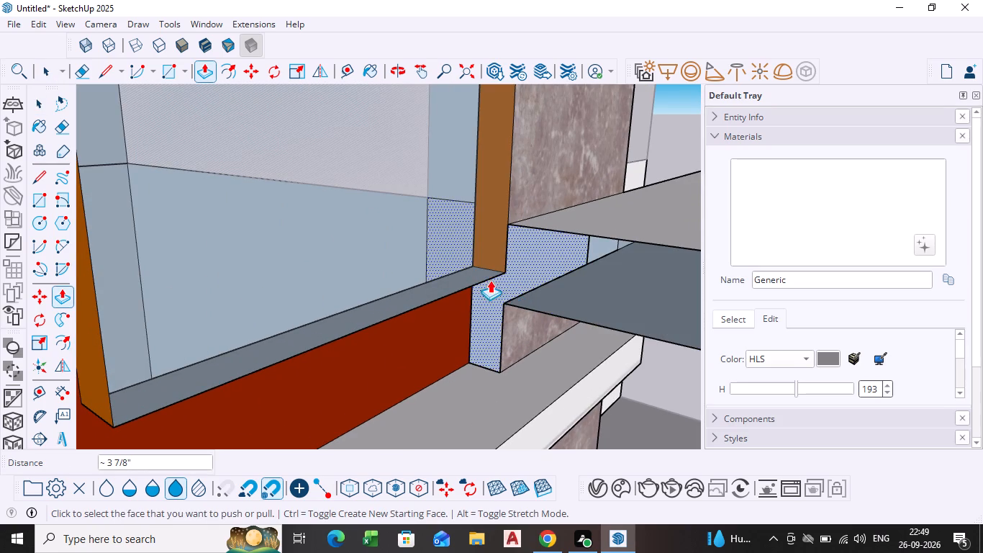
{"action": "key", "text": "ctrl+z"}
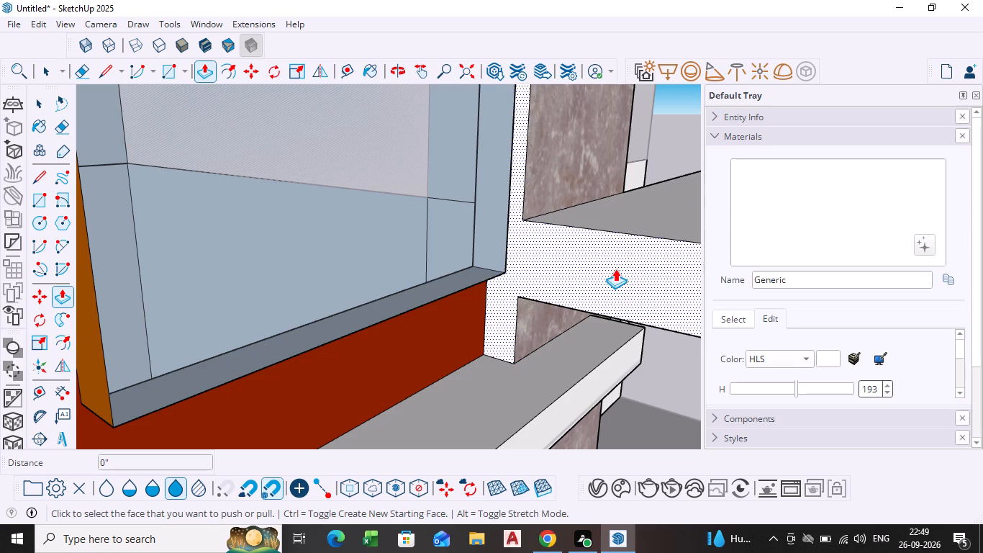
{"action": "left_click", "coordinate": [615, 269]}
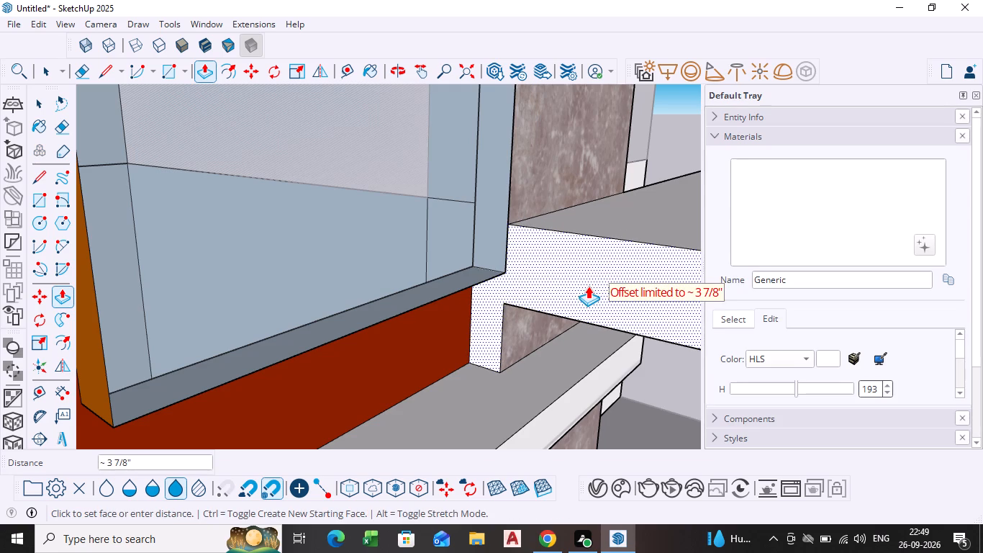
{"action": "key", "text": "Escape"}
Examine the lengthened band's junction with the stone column and its reach across the recessed wing from several angles.
{"action": "scroll", "coordinate": [571, 307], "scroll_direction": "down", "scroll_amount": 3}
{"action": "middle_click_drag", "start_coordinate": [560, 311], "coordinate": [463, 318]}
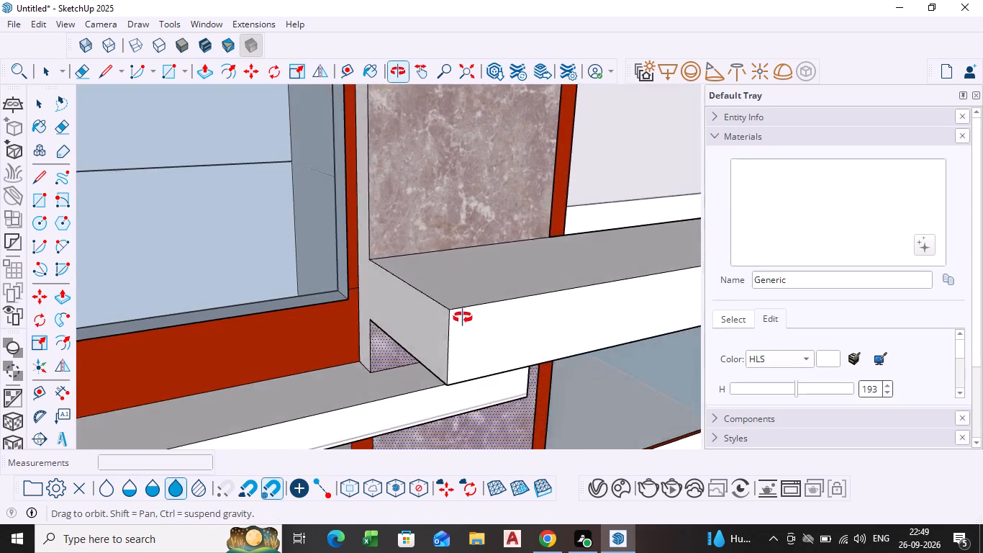
{"action": "middle_click_drag", "start_coordinate": [463, 318], "coordinate": [482, 315]}
{"action": "middle_click_drag", "start_coordinate": [421, 307], "coordinate": [379, 297]}
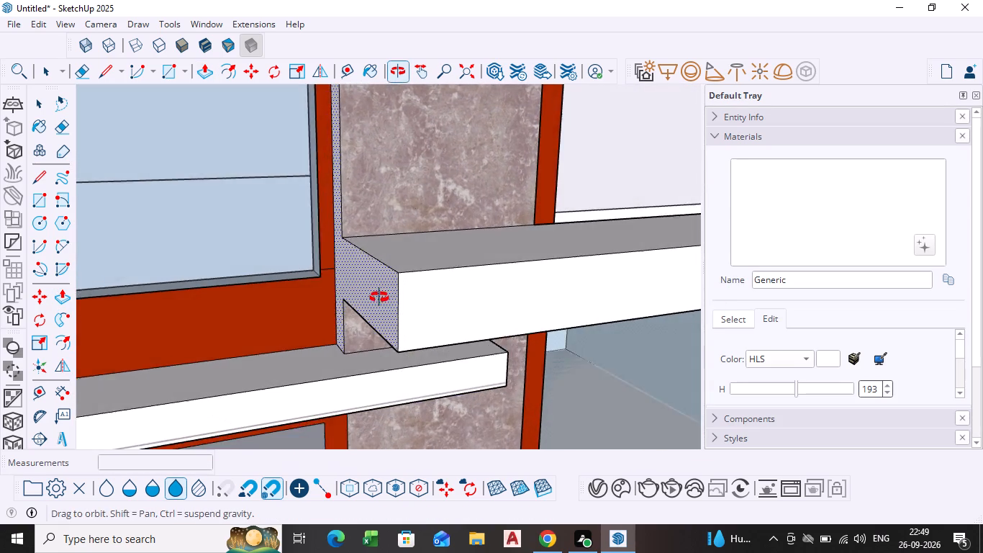
{"action": "middle_click_drag", "start_coordinate": [379, 297], "coordinate": [375, 295]}
{"action": "scroll", "coordinate": [339, 284], "scroll_direction": "up", "scroll_amount": 3}
{"action": "key", "text": "space"}
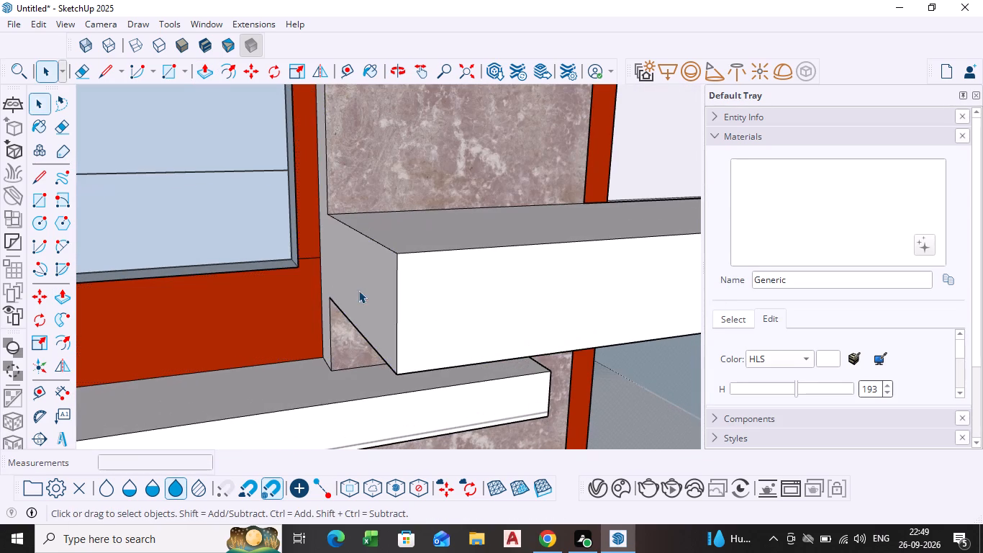
{"action": "scroll", "coordinate": [366, 290], "scroll_direction": "down", "scroll_amount": 3}
{"action": "middle_click_drag", "start_coordinate": [367, 290], "coordinate": [351, 287]}
{"action": "scroll", "coordinate": [384, 299], "scroll_direction": "up", "scroll_amount": 3}
{"action": "scroll", "coordinate": [413, 307], "scroll_direction": "down", "scroll_amount": 5}
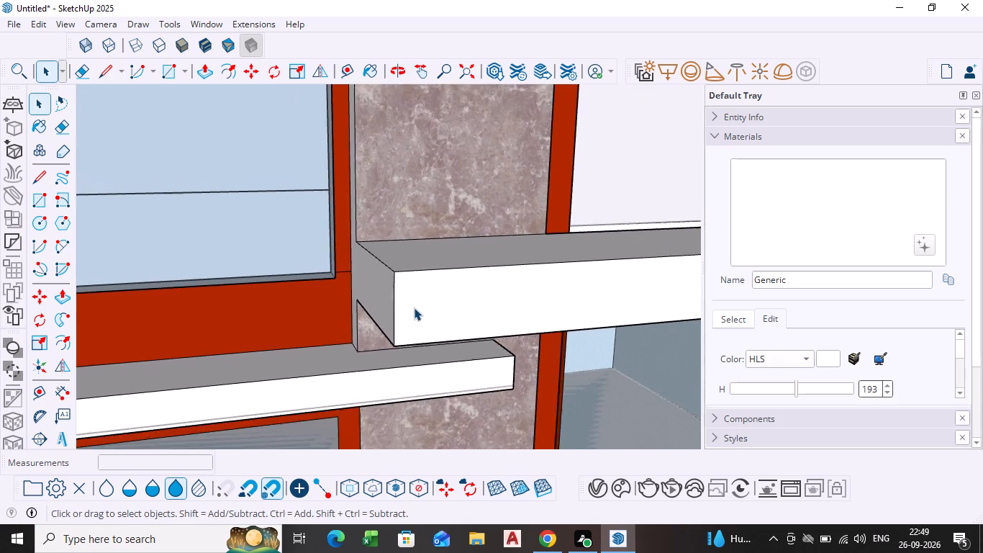
{"action": "scroll", "coordinate": [414, 307], "scroll_direction": "down", "scroll_amount": 9}
{"action": "middle_click_drag", "start_coordinate": [466, 349], "coordinate": [383, 313]}
{"action": "scroll", "coordinate": [370, 298], "scroll_direction": "down", "scroll_amount": 1}
{"action": "scroll", "coordinate": [383, 313], "scroll_direction": "up", "scroll_amount": 1}
{"action": "scroll", "coordinate": [384, 313], "scroll_direction": "down", "scroll_amount": 4}
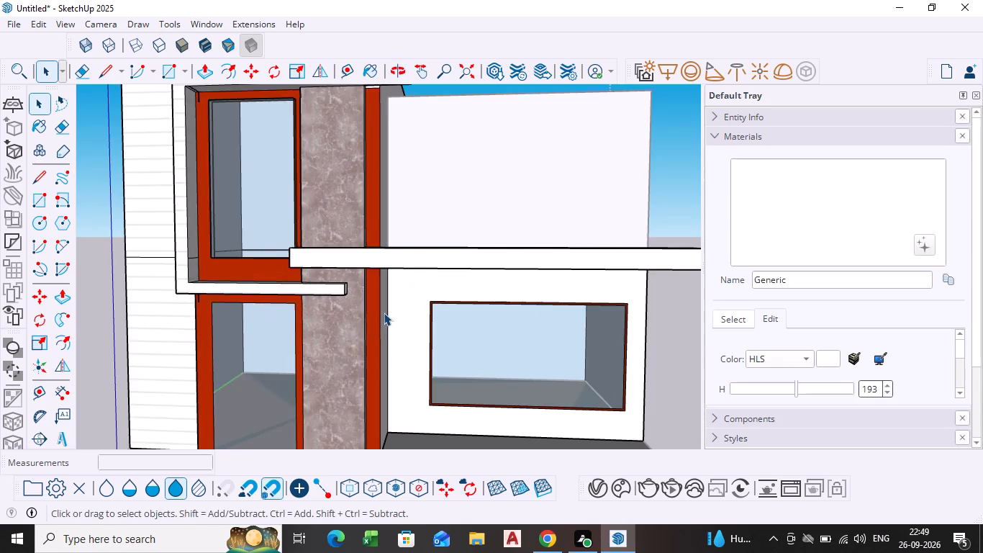
{"action": "scroll", "coordinate": [384, 311], "scroll_direction": "down", "scroll_amount": 2}
{"action": "middle_click_drag", "start_coordinate": [527, 312], "coordinate": [507, 338]}
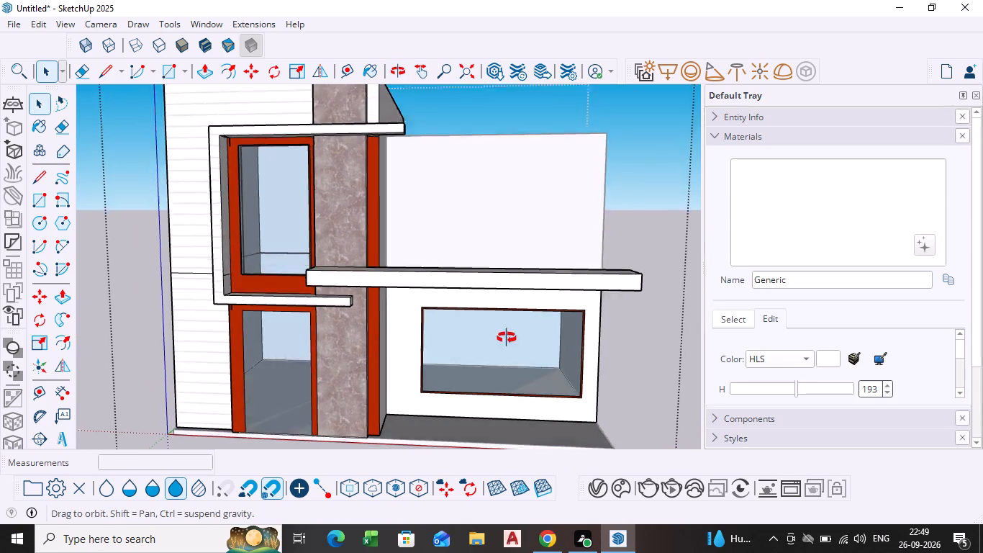
{"action": "middle_click_drag", "start_coordinate": [507, 338], "coordinate": [325, 392]}
{"action": "scroll", "coordinate": [395, 340], "scroll_direction": "down", "scroll_amount": 1}
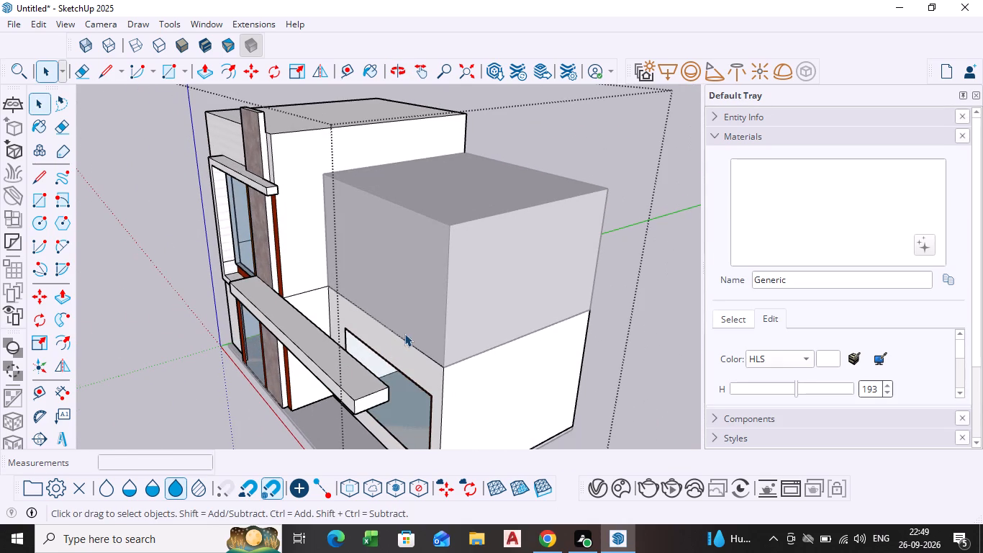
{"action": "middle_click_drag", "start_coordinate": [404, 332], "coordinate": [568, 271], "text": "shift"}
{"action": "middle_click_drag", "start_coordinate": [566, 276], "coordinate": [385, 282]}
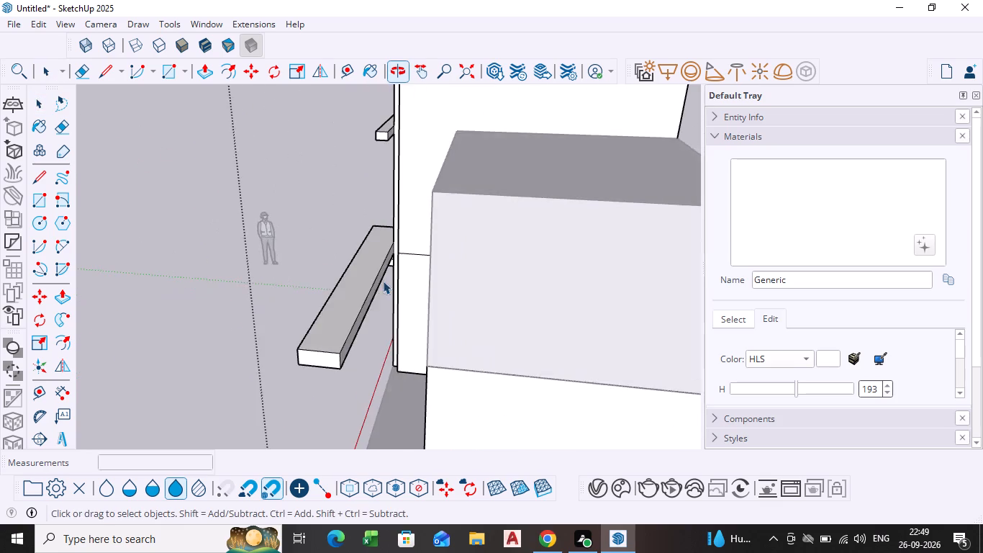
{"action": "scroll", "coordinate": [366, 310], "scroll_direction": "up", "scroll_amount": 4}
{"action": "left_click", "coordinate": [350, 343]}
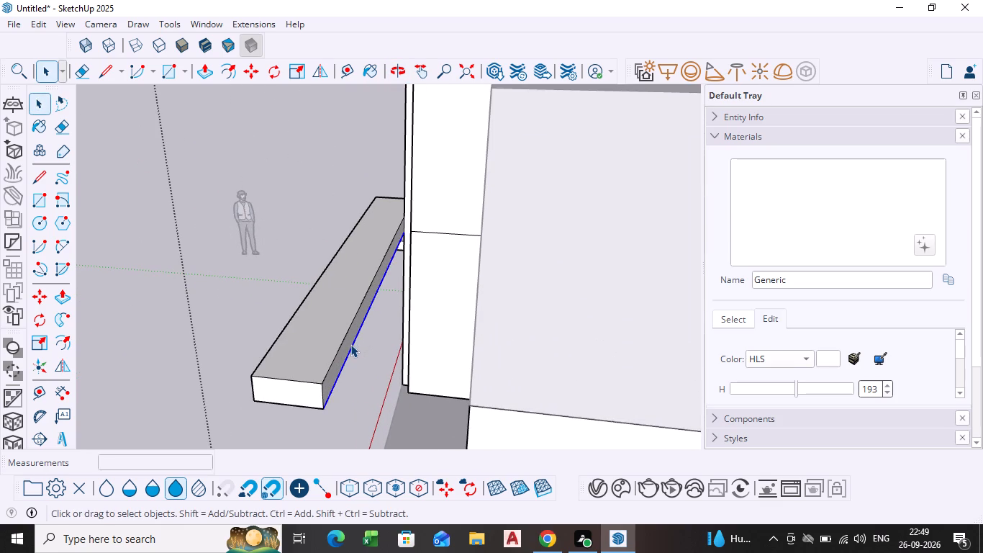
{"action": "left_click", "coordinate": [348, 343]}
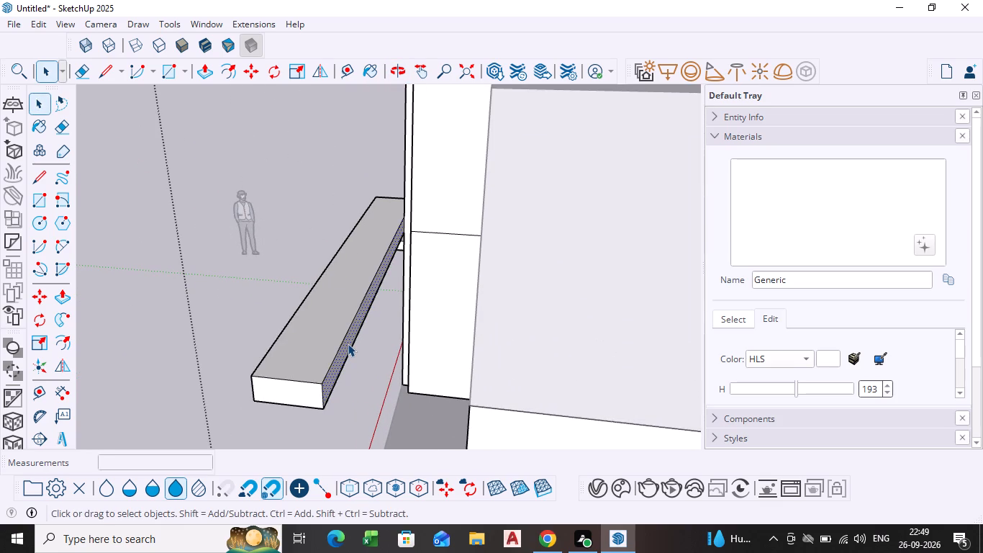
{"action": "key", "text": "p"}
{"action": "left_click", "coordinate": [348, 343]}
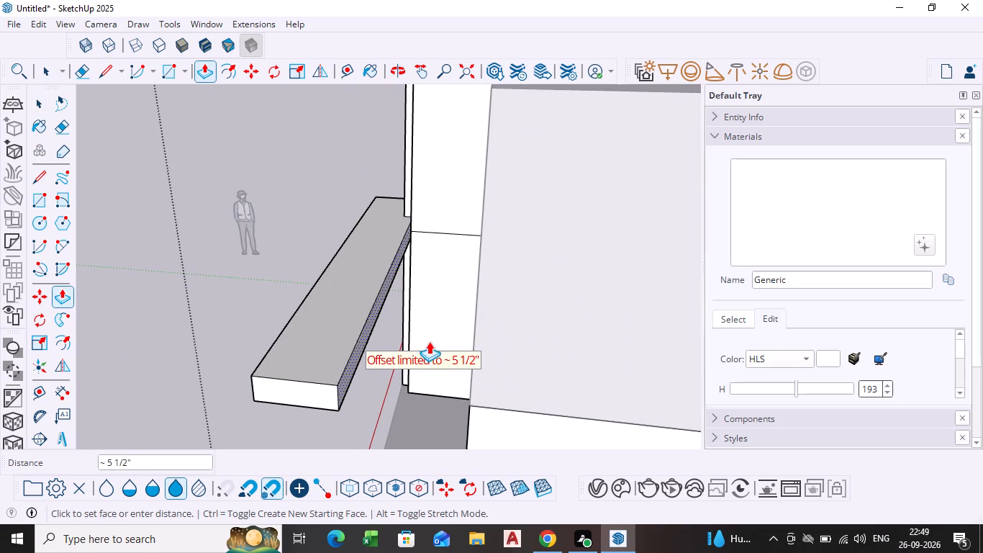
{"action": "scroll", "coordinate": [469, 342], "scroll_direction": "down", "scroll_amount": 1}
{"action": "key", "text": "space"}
Pull the long band's house-facing rear face about 5 1/2" back toward the house wall.
{"action": "middle_click_drag", "start_coordinate": [359, 352], "coordinate": [358, 352]}
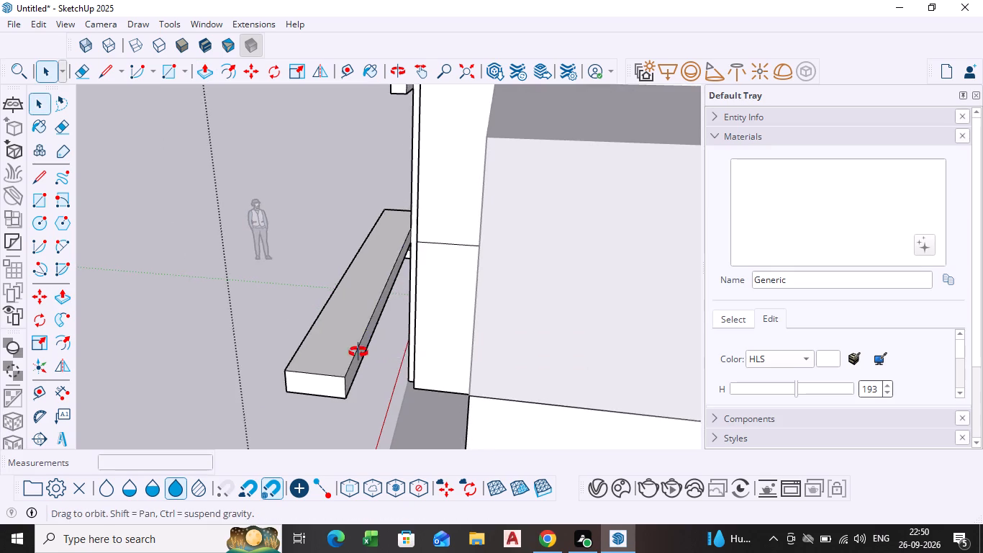
{"action": "middle_click_drag", "start_coordinate": [358, 352], "coordinate": [296, 305]}
{"action": "scroll", "coordinate": [323, 323], "scroll_direction": "up", "scroll_amount": 4}
{"action": "left_click", "coordinate": [356, 372]}
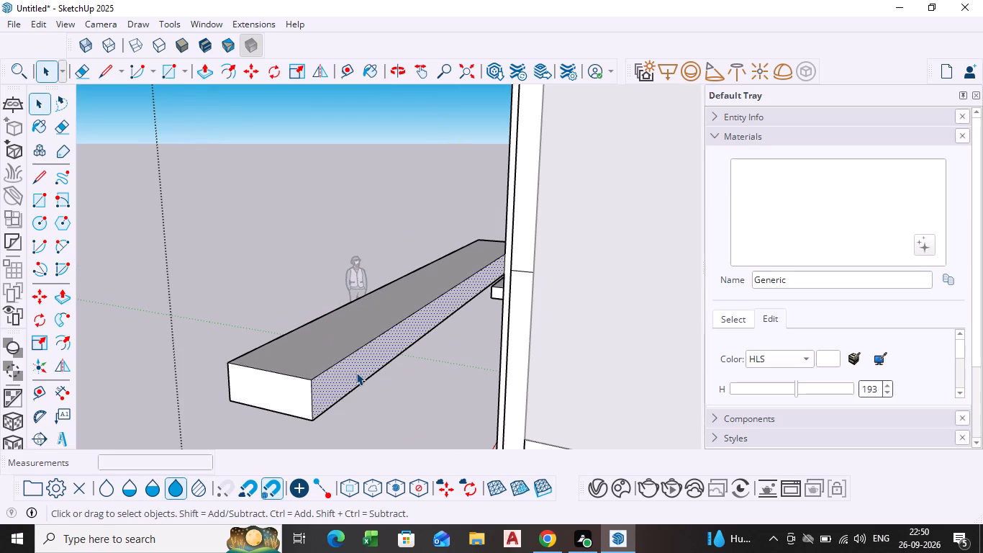
{"action": "key", "text": "p"}
{"action": "left_click", "coordinate": [356, 372]}
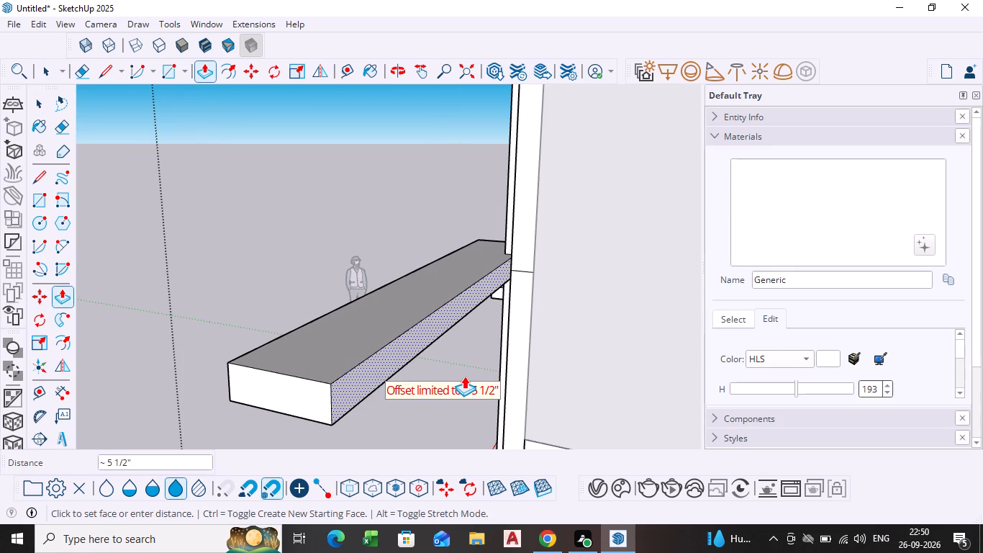
{"action": "left_click", "coordinate": [464, 376]}
{"action": "key", "text": "space"}
Pull the band's rear face further back toward the recessed wing's front wall, deepening the band into a canopy over the window.
{"action": "middle_click_drag", "start_coordinate": [398, 362], "coordinate": [399, 302]}
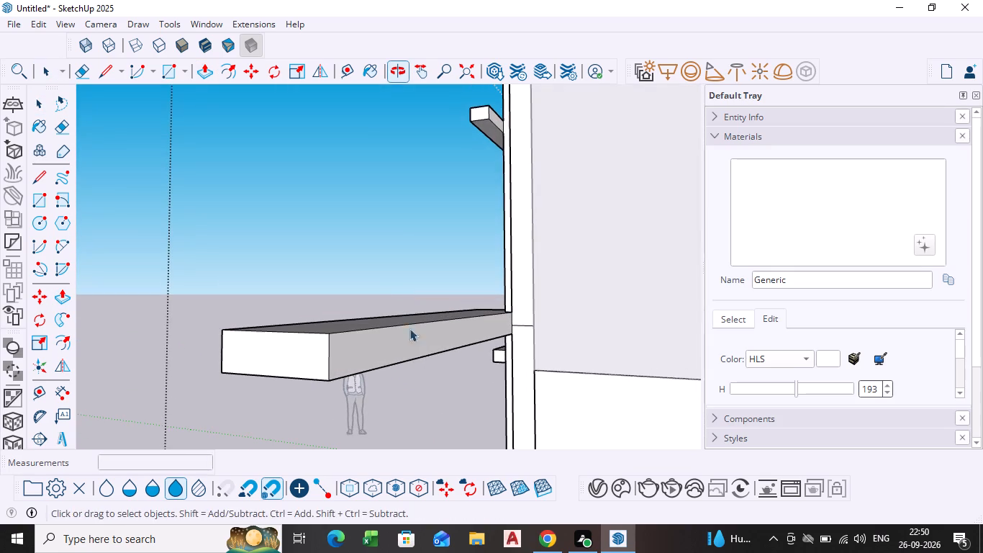
{"action": "scroll", "coordinate": [416, 348], "scroll_direction": "down", "scroll_amount": 1, "text": "shift"}
{"action": "middle_click_drag", "start_coordinate": [416, 348], "coordinate": [476, 266], "text": "shift"}
{"action": "middle_click_drag", "start_coordinate": [481, 299], "coordinate": [434, 310]}
{"action": "scroll", "coordinate": [436, 310], "scroll_direction": "up", "scroll_amount": 1}
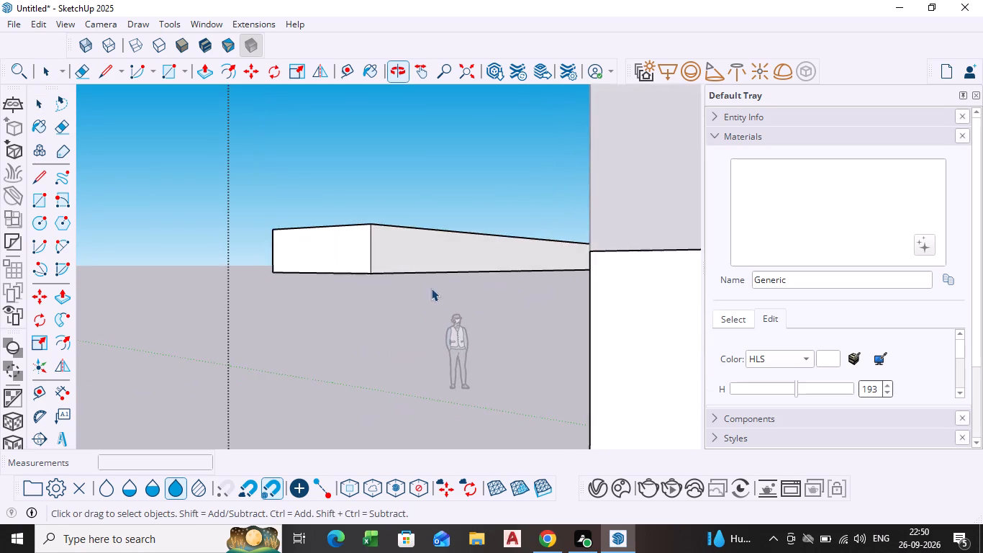
{"action": "scroll", "coordinate": [431, 280], "scroll_direction": "up", "scroll_amount": 3}
{"action": "left_click", "coordinate": [439, 249]}
{"action": "key", "text": "p"}
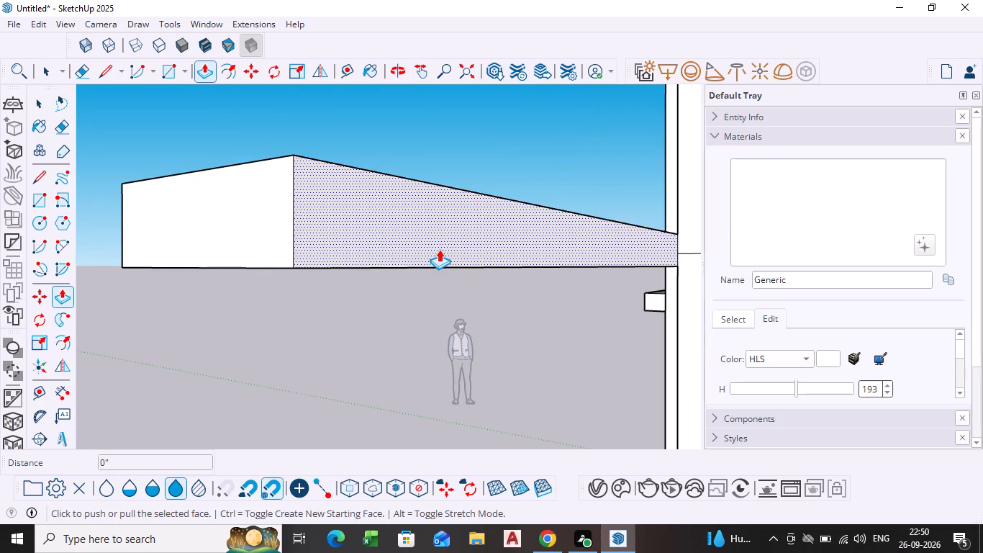
{"action": "left_click_drag", "start_coordinate": [439, 249], "coordinate": [633, 283]}
{"action": "scroll", "coordinate": [635, 279], "scroll_direction": "down", "scroll_amount": 9}
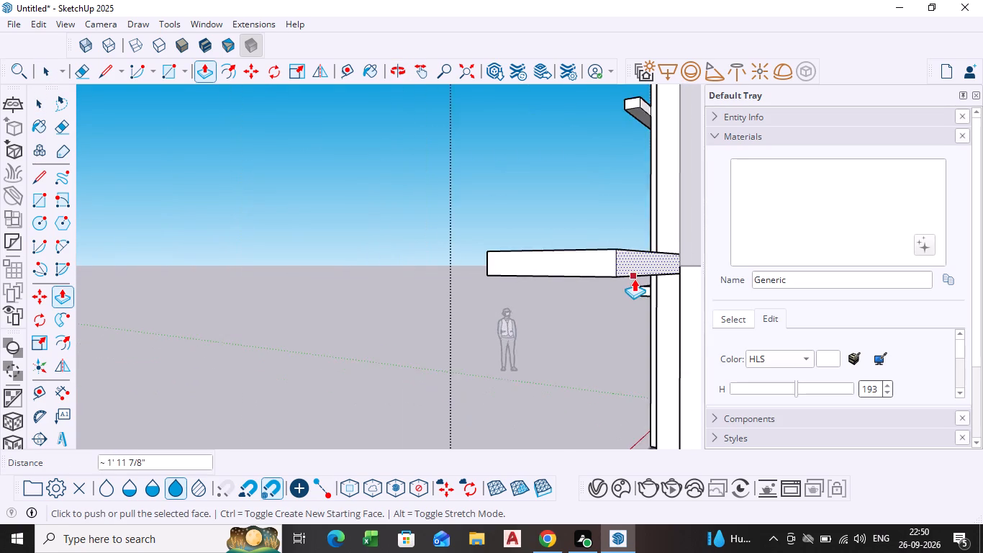
{"action": "scroll", "coordinate": [634, 279], "scroll_direction": "down", "scroll_amount": 2}
{"action": "left_click_drag", "start_coordinate": [638, 260], "coordinate": [673, 258]}
{"action": "scroll", "coordinate": [672, 261], "scroll_direction": "up", "scroll_amount": 19}
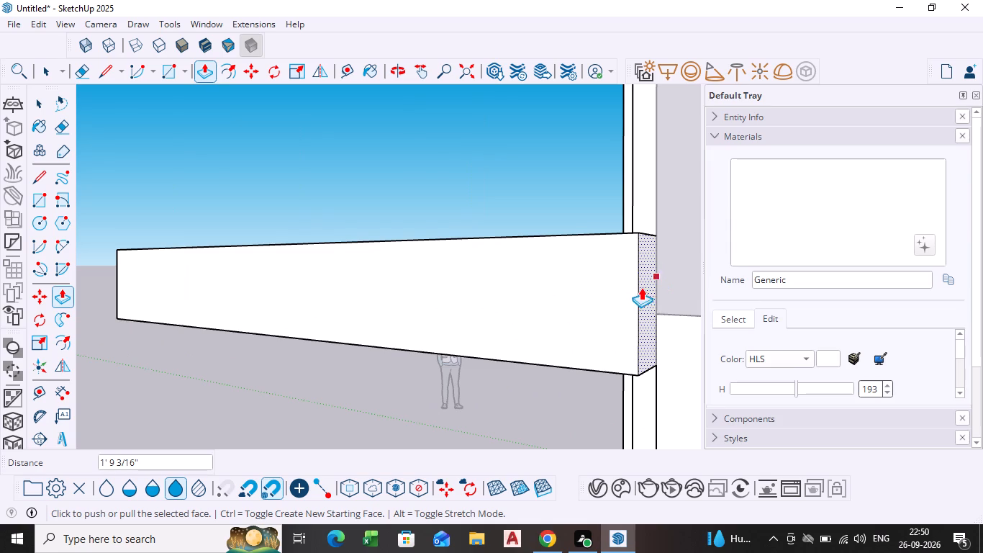
{"action": "scroll", "coordinate": [646, 297], "scroll_direction": "down", "scroll_amount": 10}
{"action": "key", "text": "Escape"}
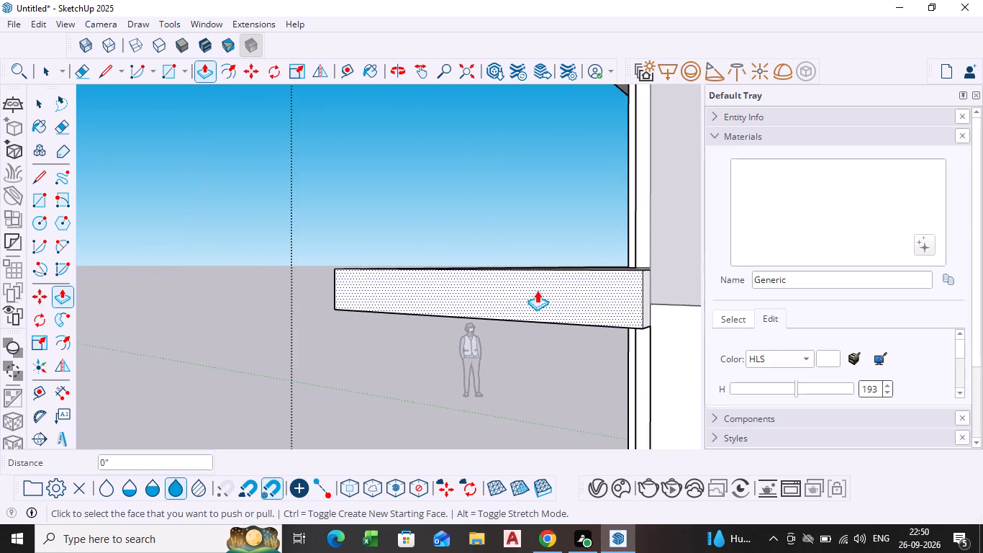
{"action": "scroll", "coordinate": [501, 290], "scroll_direction": "down", "scroll_amount": 8}
{"action": "middle_click_drag", "start_coordinate": [510, 307], "coordinate": [684, 325]}
{"action": "scroll", "coordinate": [429, 321], "scroll_direction": "up", "scroll_amount": 3}
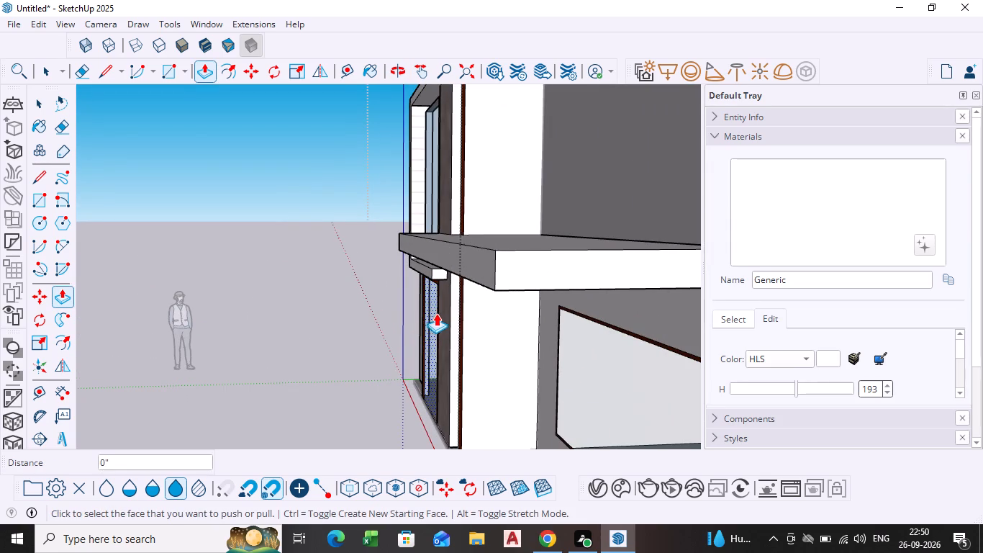
Pull the canopy's top face up about 9 1/4" to thicken the slab over the recessed wing.
{"action": "scroll", "coordinate": [481, 234], "scroll_direction": "down", "scroll_amount": 4}
{"action": "middle_click_drag", "start_coordinate": [500, 240], "coordinate": [588, 259]}
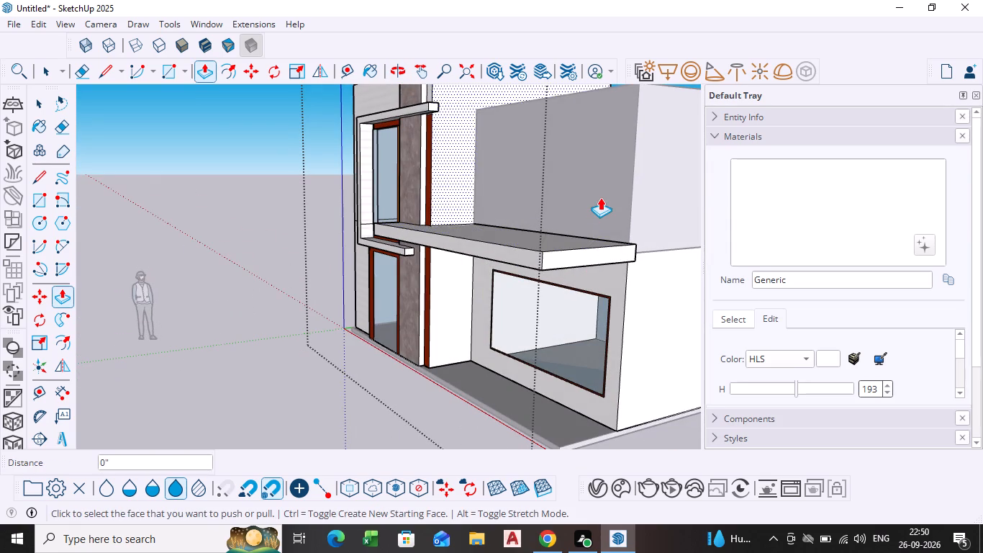
{"action": "middle_click_drag", "start_coordinate": [543, 244], "coordinate": [643, 233]}
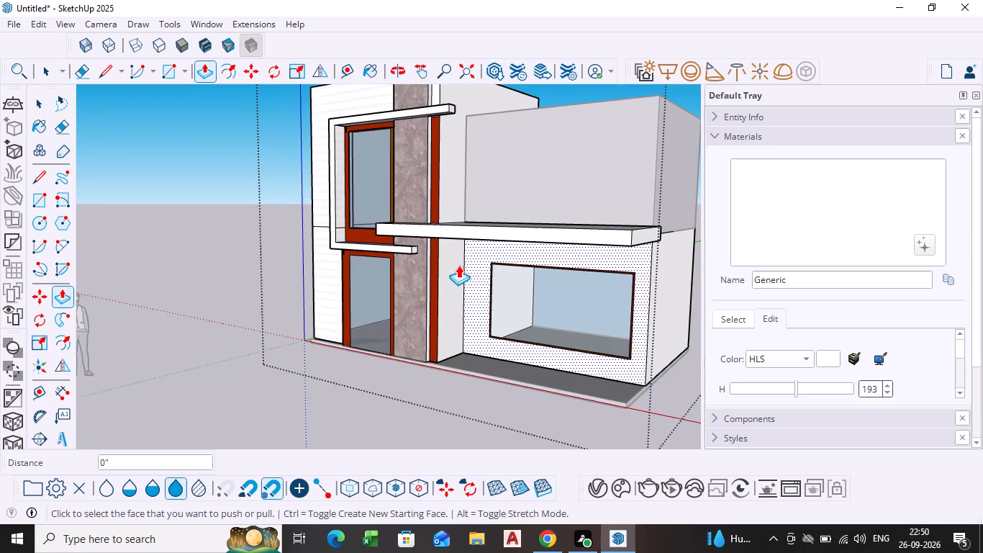
{"action": "scroll", "coordinate": [458, 265], "scroll_direction": "up", "scroll_amount": 2}
{"action": "middle_click_drag", "start_coordinate": [455, 265], "coordinate": [601, 350]}
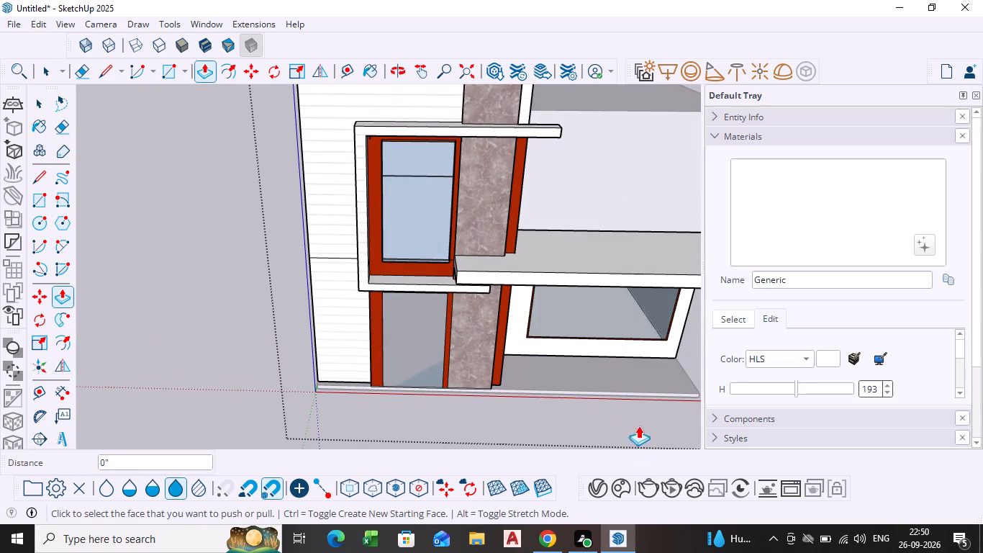
{"action": "scroll", "coordinate": [609, 336], "scroll_direction": "down", "scroll_amount": 2}
{"action": "middle_click_drag", "start_coordinate": [607, 320], "coordinate": [370, 300]}
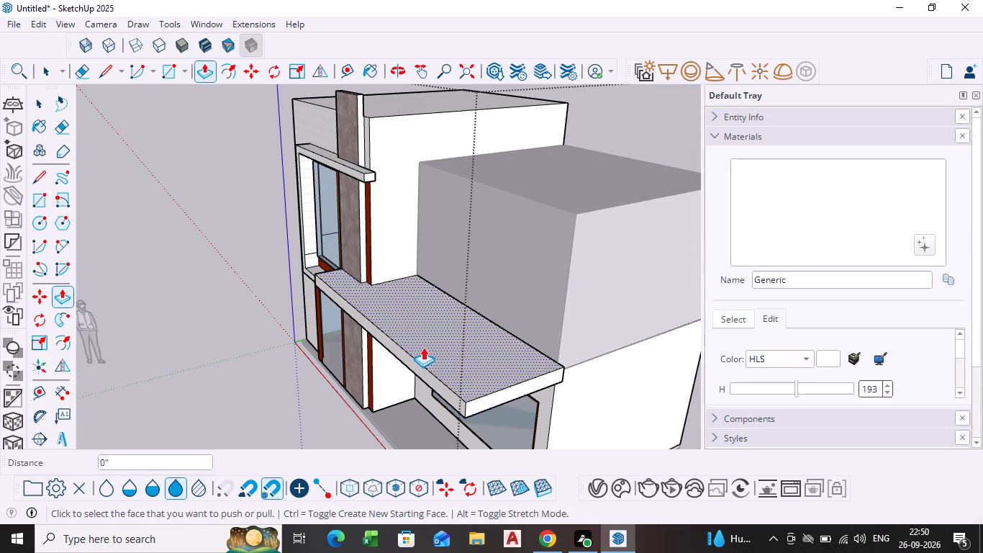
{"action": "left_click", "coordinate": [423, 347]}
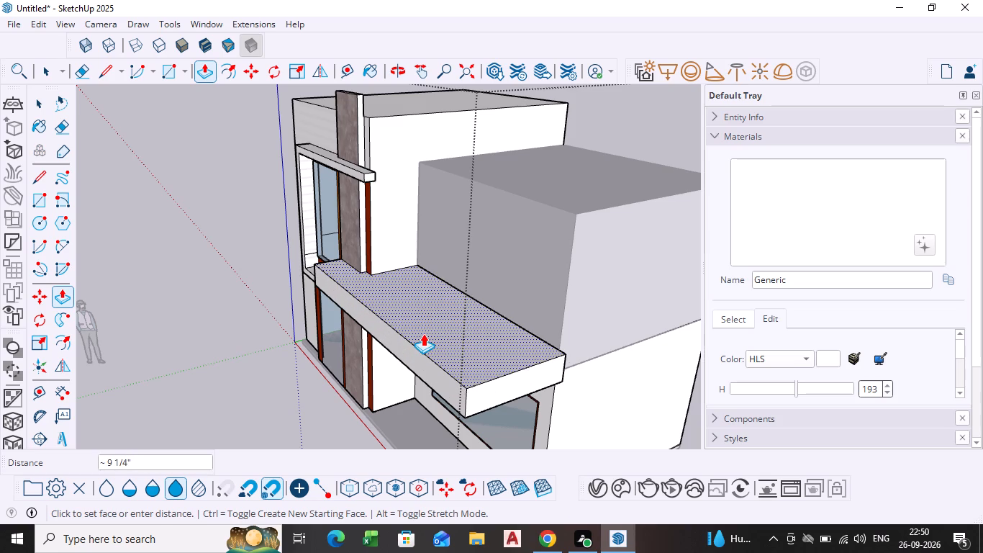
{"action": "left_click", "coordinate": [423, 332]}
{"action": "key", "text": "space"}
Examine the thickened canopy's proportions against the whole front facade.
{"action": "scroll", "coordinate": [426, 351], "scroll_direction": "down", "scroll_amount": 4}
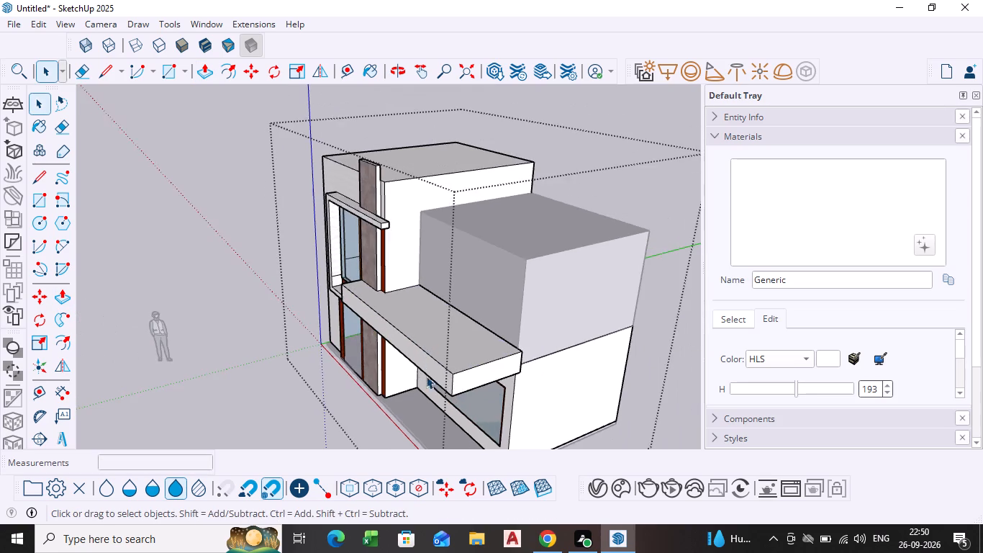
{"action": "middle_click_drag", "start_coordinate": [445, 379], "coordinate": [661, 342]}
{"action": "scroll", "coordinate": [633, 354], "scroll_direction": "down", "scroll_amount": 1}
{"action": "scroll", "coordinate": [583, 329], "scroll_direction": "up", "scroll_amount": 4}
{"action": "middle_click_drag", "start_coordinate": [540, 354], "coordinate": [561, 319]}
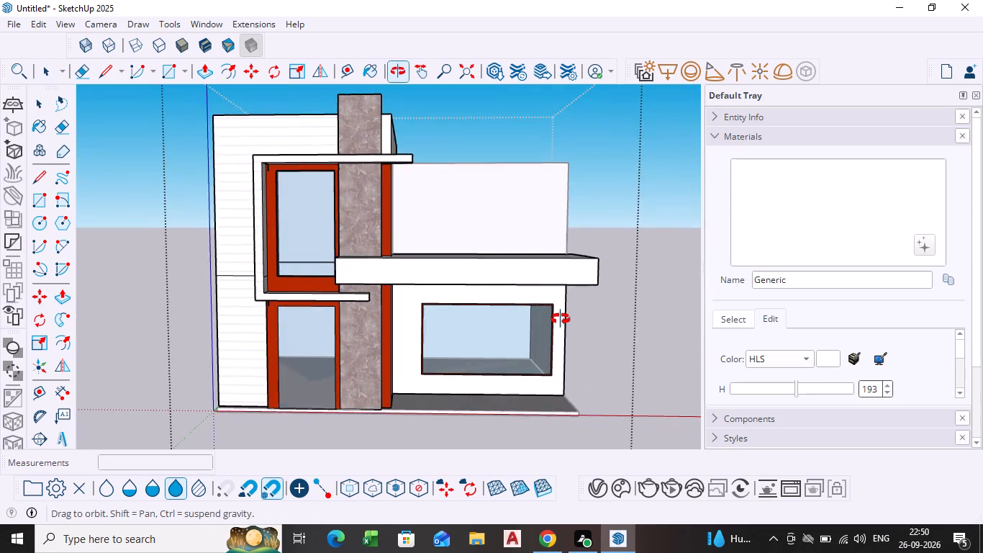
{"action": "middle_click_drag", "start_coordinate": [561, 319], "coordinate": [563, 322]}
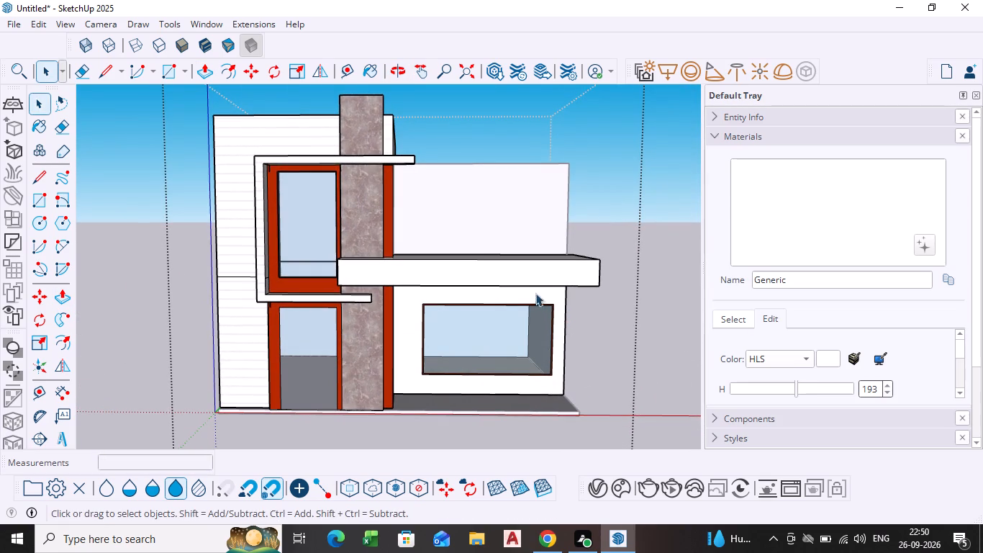
{"action": "scroll", "coordinate": [579, 333], "scroll_direction": "down", "scroll_amount": 3}
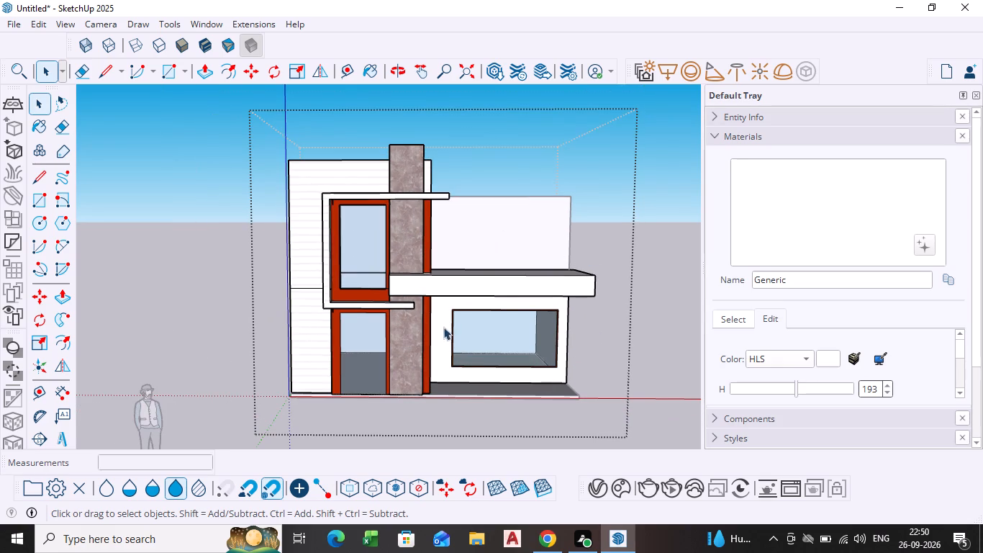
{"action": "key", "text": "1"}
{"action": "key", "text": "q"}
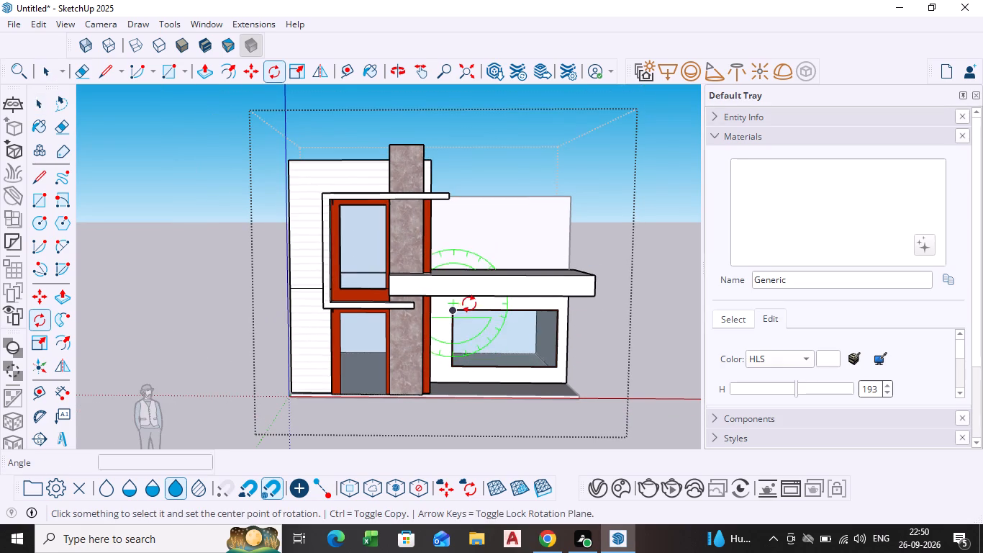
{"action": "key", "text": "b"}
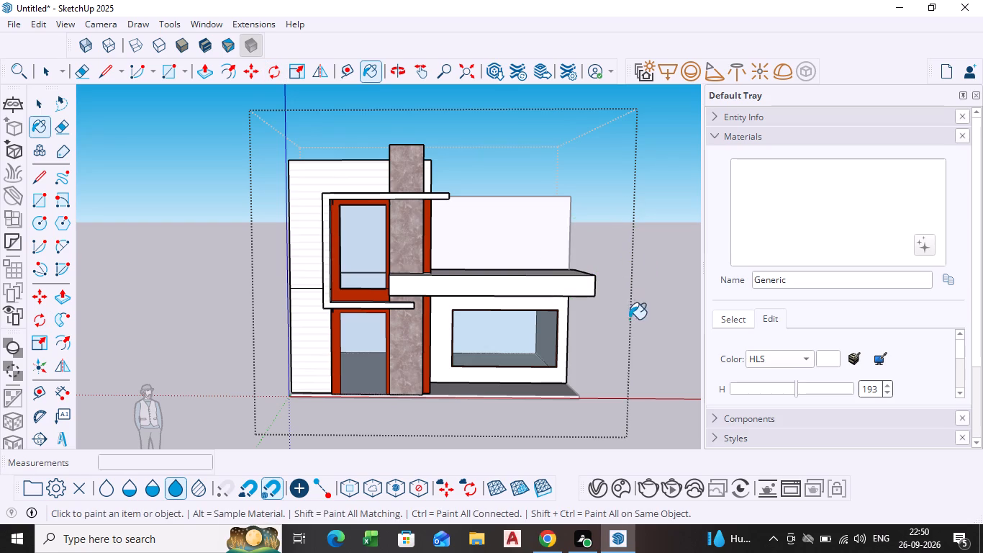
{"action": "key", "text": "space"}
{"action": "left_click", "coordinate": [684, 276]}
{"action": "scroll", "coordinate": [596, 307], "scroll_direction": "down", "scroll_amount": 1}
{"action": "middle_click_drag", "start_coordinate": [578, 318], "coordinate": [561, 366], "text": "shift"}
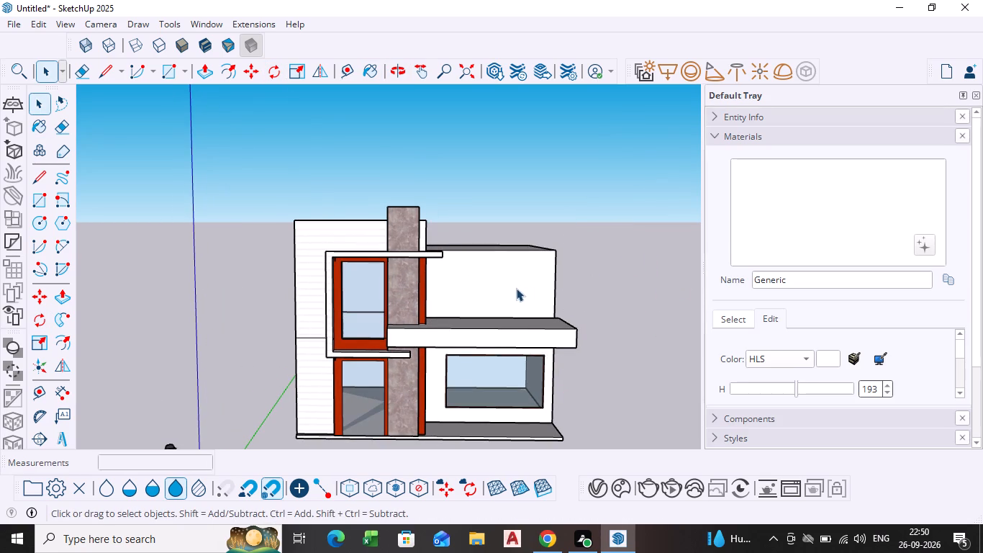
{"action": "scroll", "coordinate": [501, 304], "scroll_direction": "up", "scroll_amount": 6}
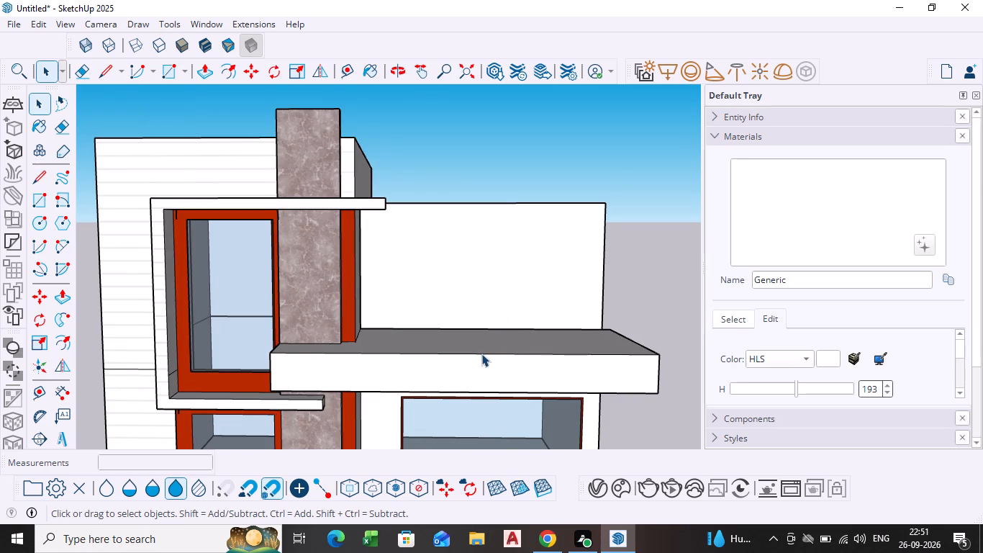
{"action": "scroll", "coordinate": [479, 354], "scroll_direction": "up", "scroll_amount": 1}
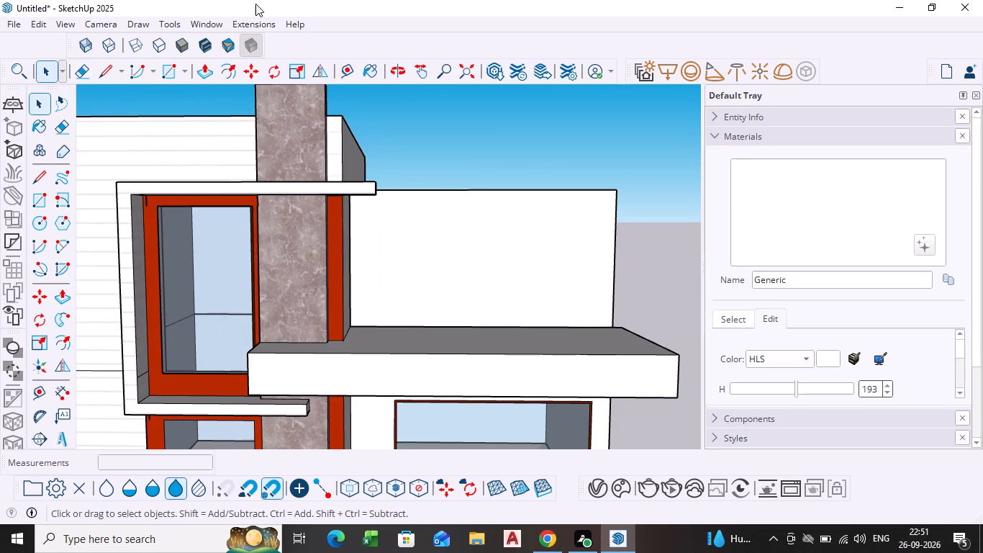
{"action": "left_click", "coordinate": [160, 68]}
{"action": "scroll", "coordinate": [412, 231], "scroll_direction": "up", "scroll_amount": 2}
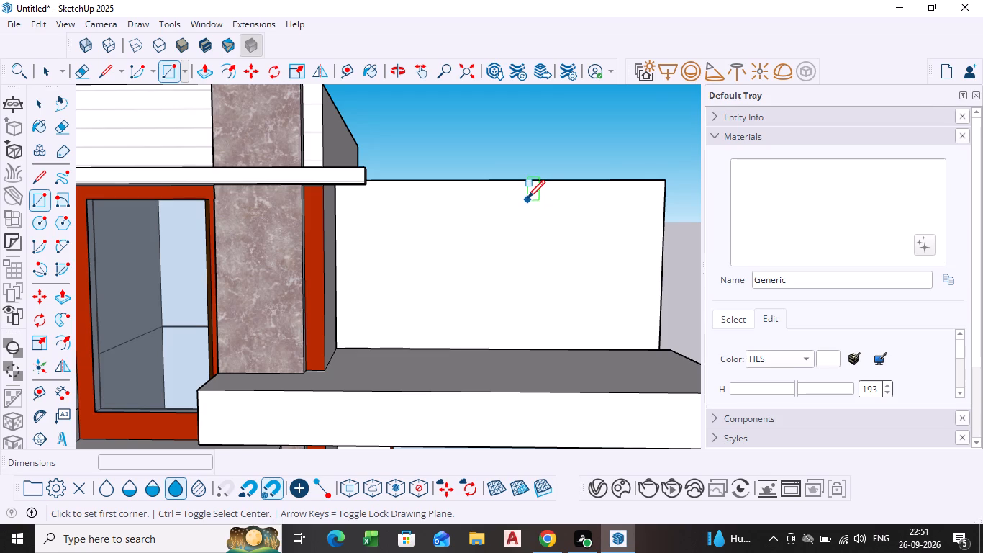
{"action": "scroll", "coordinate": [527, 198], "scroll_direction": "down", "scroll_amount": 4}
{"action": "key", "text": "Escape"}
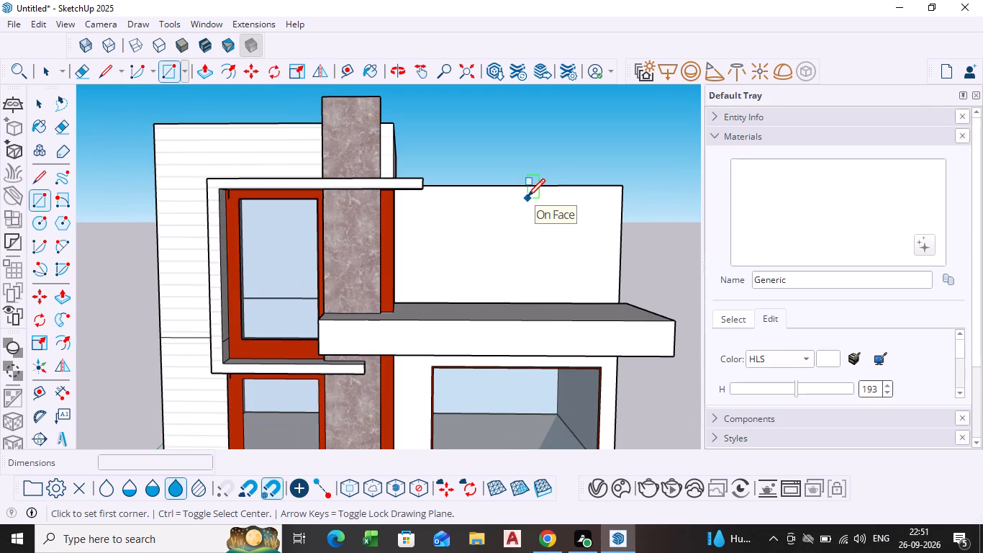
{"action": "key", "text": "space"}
Inside the house group, extend the upper white band's end face about 8' 6" past the stone column, across the recessed wing.
{"action": "scroll", "coordinate": [576, 220], "scroll_direction": "down", "scroll_amount": 2}
{"action": "middle_click_drag", "start_coordinate": [576, 225], "coordinate": [515, 297]}
{"action": "middle_click_drag", "start_coordinate": [475, 293], "coordinate": [489, 304]}
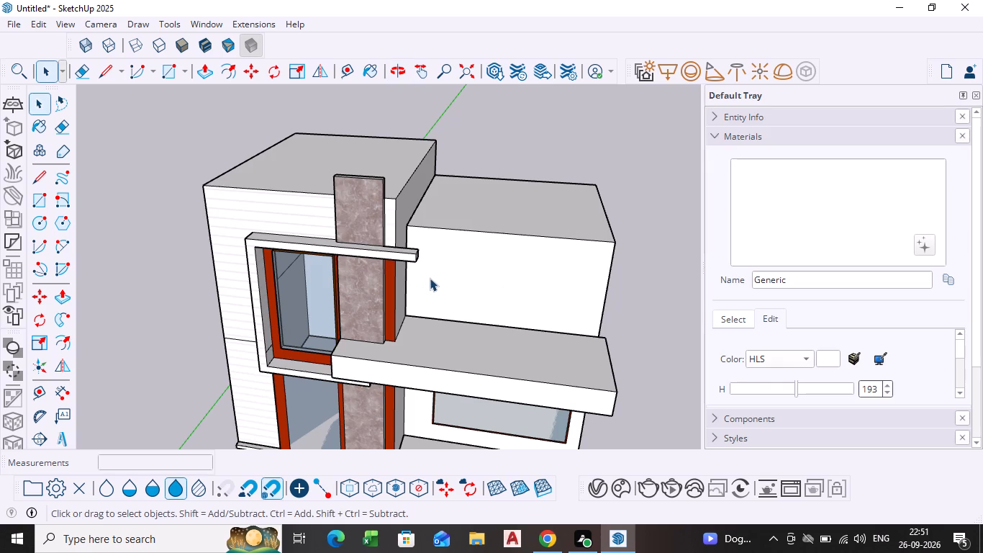
{"action": "scroll", "coordinate": [444, 281], "scroll_direction": "down", "scroll_amount": 1}
{"action": "middle_click_drag", "start_coordinate": [444, 281], "coordinate": [373, 333]}
{"action": "scroll", "coordinate": [389, 267], "scroll_direction": "up", "scroll_amount": 4}
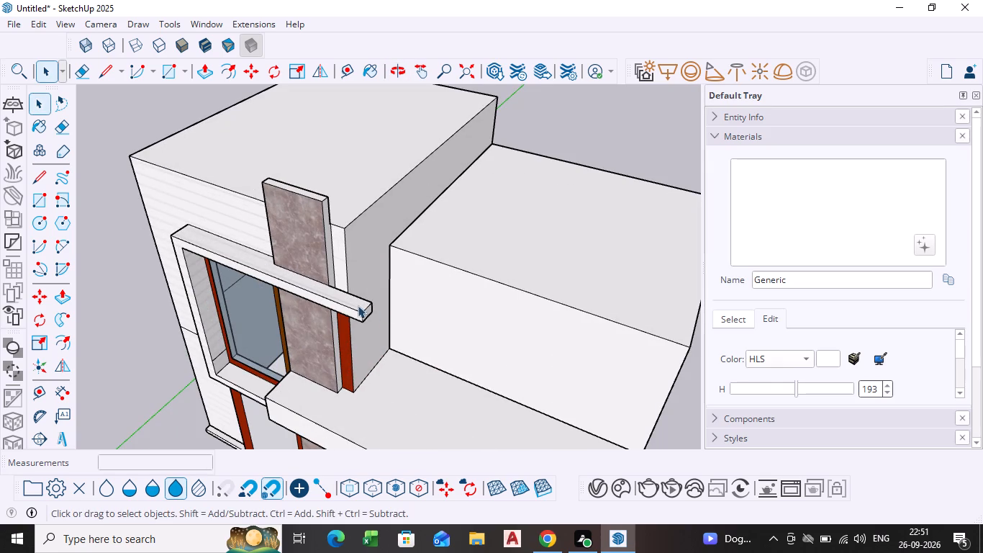
{"action": "middle_click_drag", "start_coordinate": [369, 318], "coordinate": [366, 268]}
{"action": "scroll", "coordinate": [366, 266], "scroll_direction": "up", "scroll_amount": 4}
{"action": "left_click", "coordinate": [361, 253]}
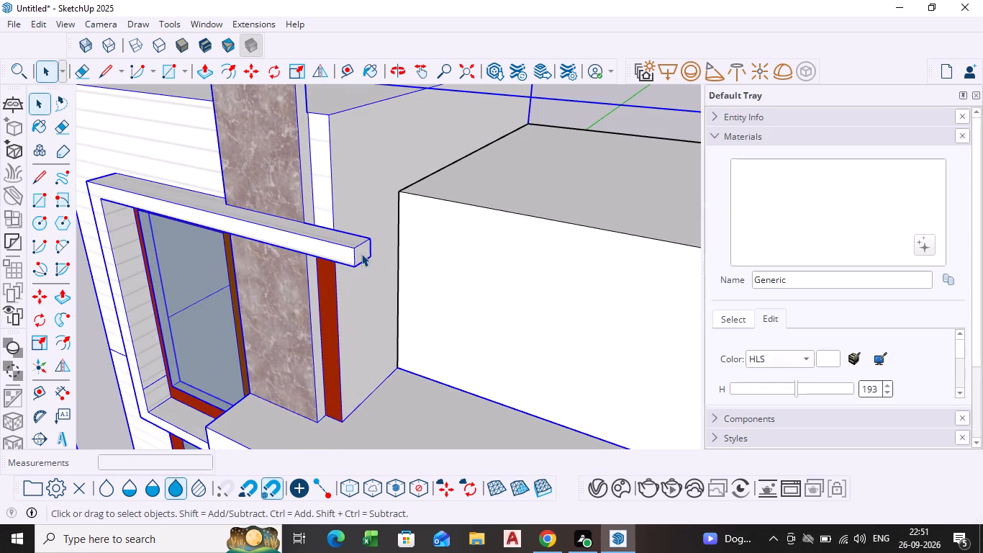
{"action": "triple_click", "coordinate": [361, 253]}
{"action": "triple_click", "coordinate": [361, 253]}
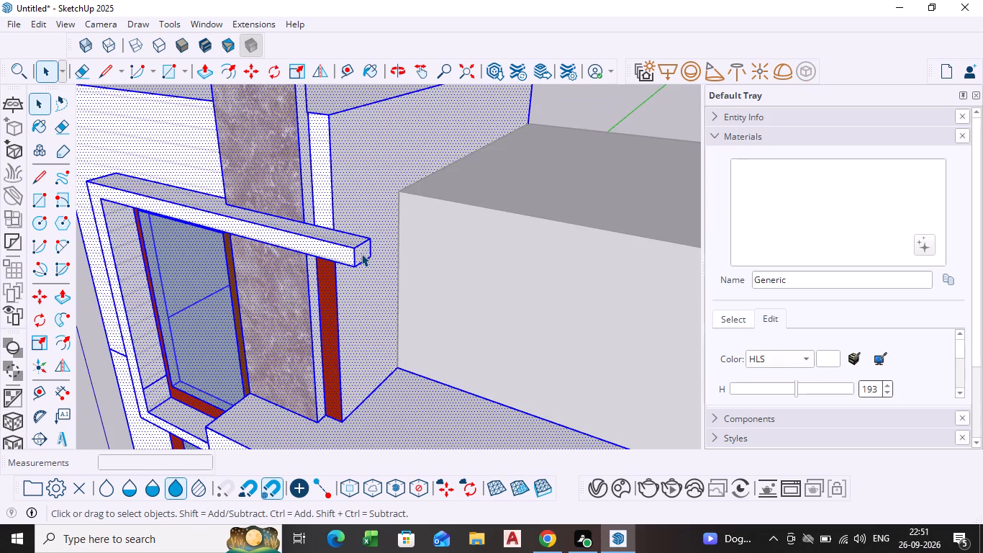
{"action": "left_click", "coordinate": [361, 253]}
{"action": "triple_click", "coordinate": [356, 249]}
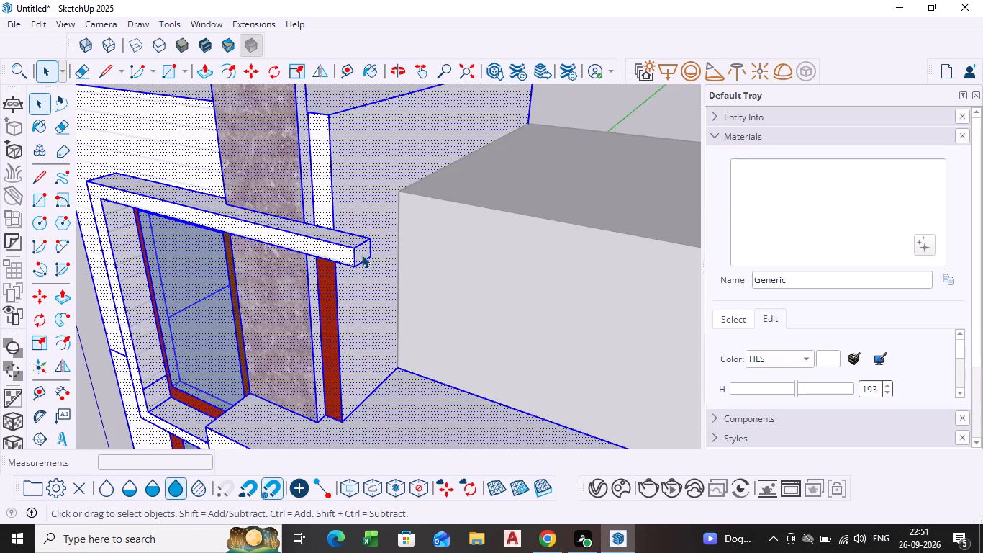
{"action": "left_click", "coordinate": [363, 256]}
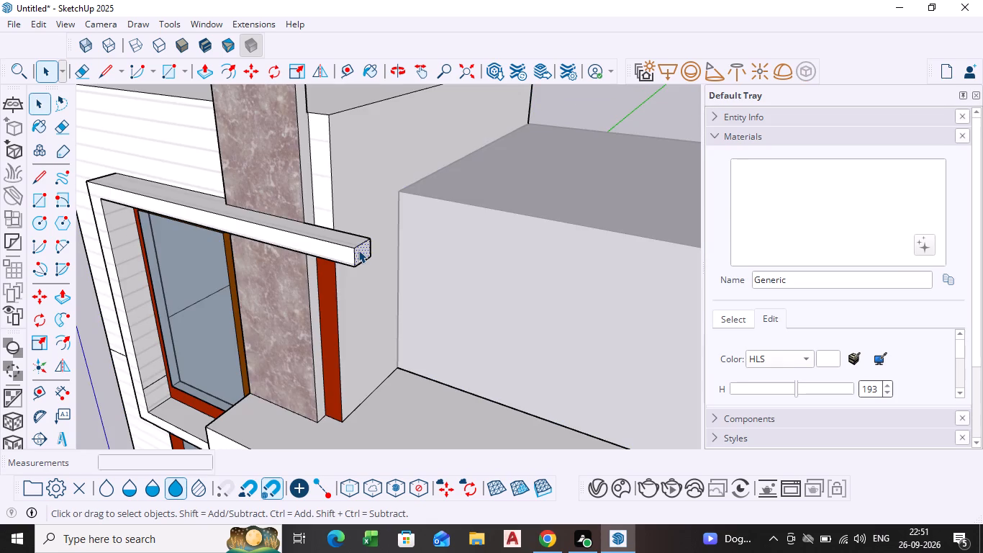
{"action": "key", "text": "p"}
{"action": "left_click", "coordinate": [358, 250]}
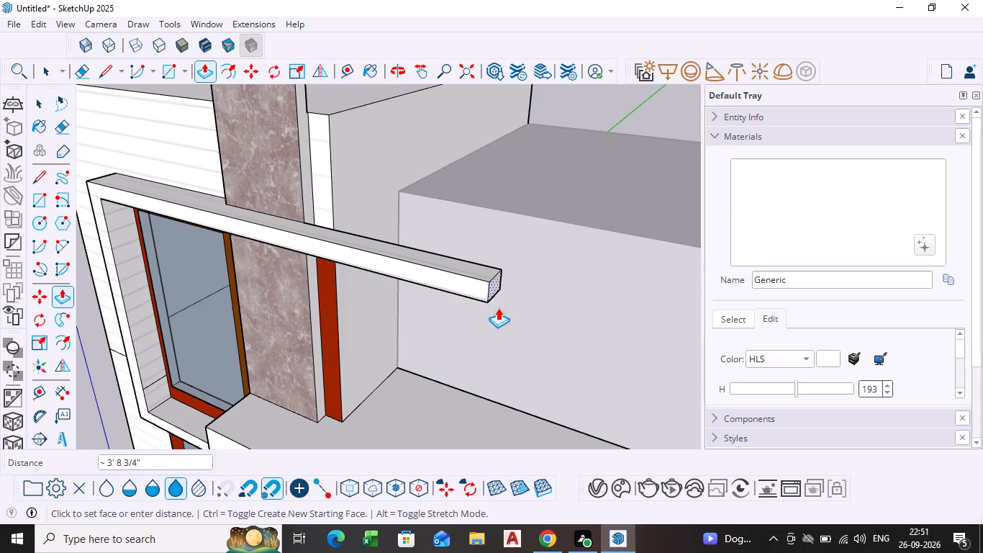
{"action": "scroll", "coordinate": [512, 311], "scroll_direction": "down", "scroll_amount": 2}
{"action": "middle_click_drag", "start_coordinate": [514, 311], "coordinate": [589, 304]}
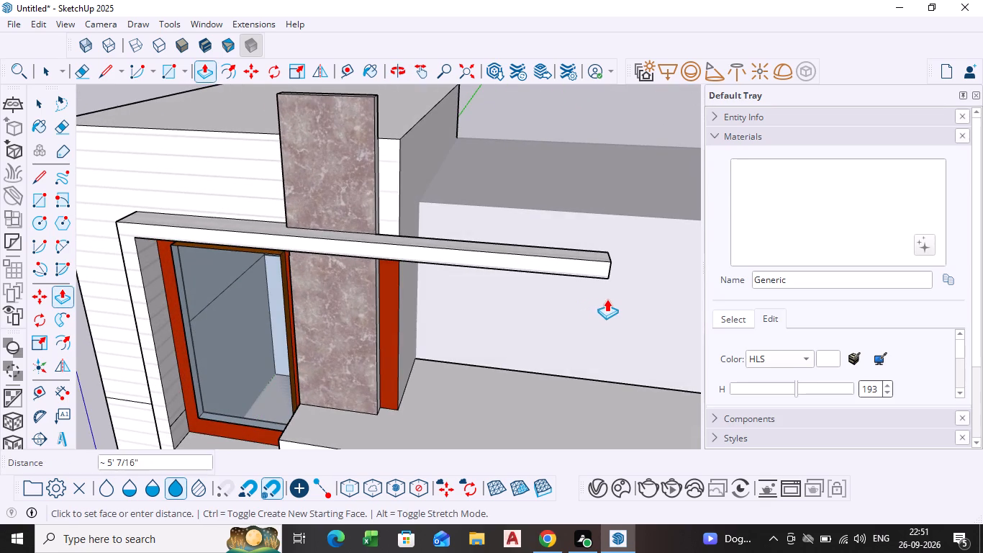
{"action": "middle_click_drag", "start_coordinate": [610, 298], "coordinate": [437, 261], "text": "shift"}
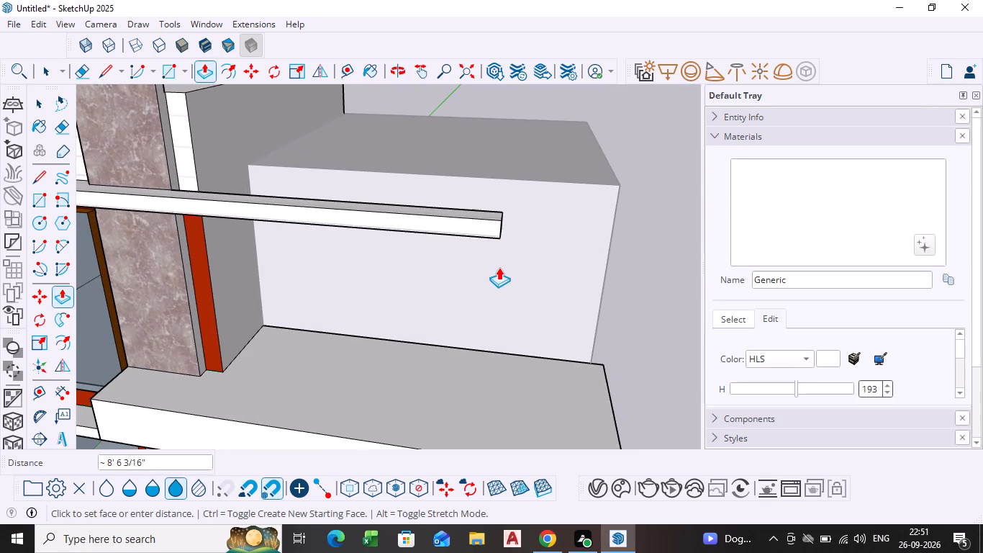
{"action": "left_click", "coordinate": [499, 267]}
{"action": "key", "text": "space"}
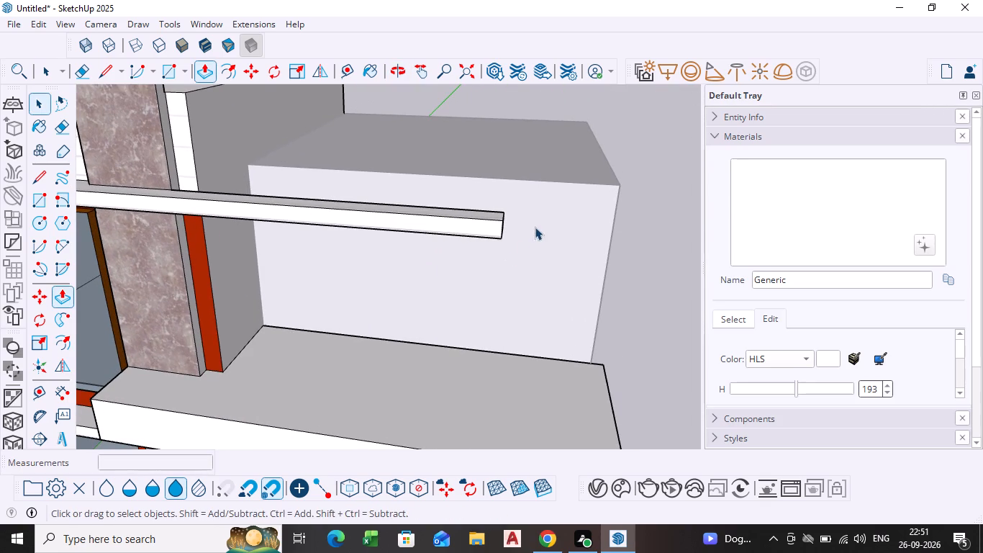
Pull the lengthened upper band's house-facing rear face about 5 1/2" back toward the house wall.
{"action": "scroll", "coordinate": [533, 235], "scroll_direction": "down", "scroll_amount": 2}
{"action": "middle_click_drag", "start_coordinate": [532, 245], "coordinate": [457, 333]}
{"action": "middle_click_drag", "start_coordinate": [450, 302], "coordinate": [588, 247], "text": "shift"}
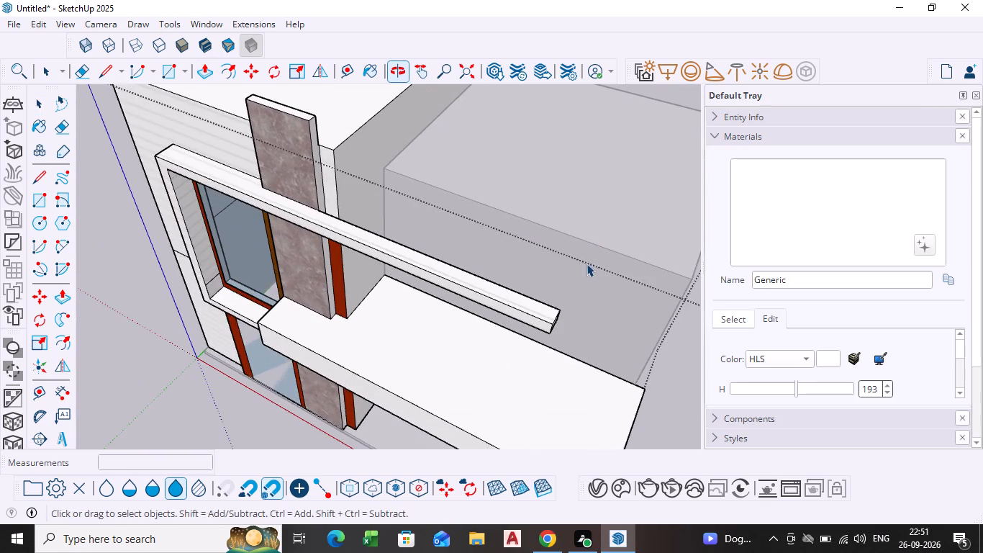
{"action": "middle_click_drag", "start_coordinate": [570, 305], "coordinate": [565, 318]}
{"action": "middle_click_drag", "start_coordinate": [522, 258], "coordinate": [604, 210], "text": "shift"}
{"action": "middle_click_drag", "start_coordinate": [597, 266], "coordinate": [520, 280]}
{"action": "scroll", "coordinate": [524, 279], "scroll_direction": "up", "scroll_amount": 2}
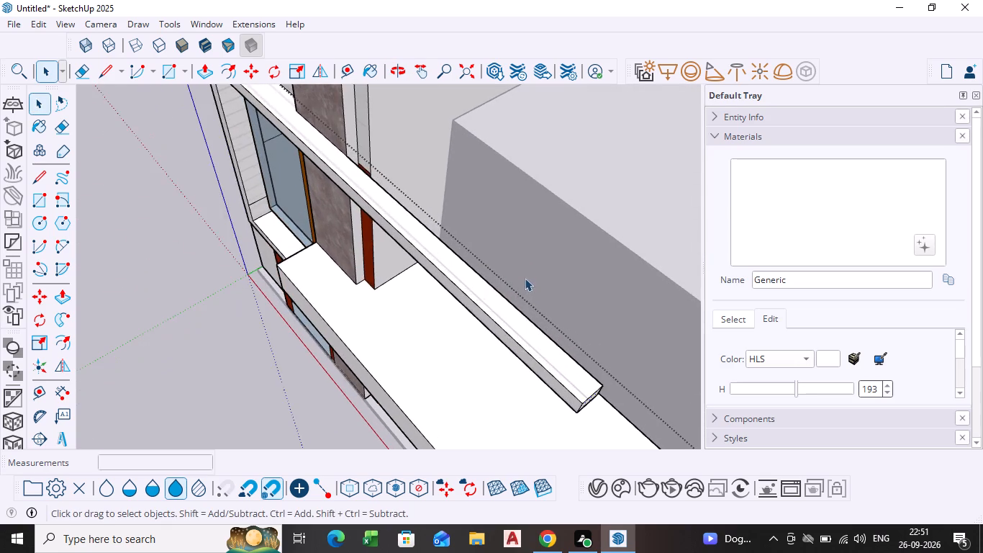
{"action": "middle_click_drag", "start_coordinate": [525, 278], "coordinate": [456, 291]}
{"action": "middle_click_drag", "start_coordinate": [449, 295], "coordinate": [627, 137], "text": "shift"}
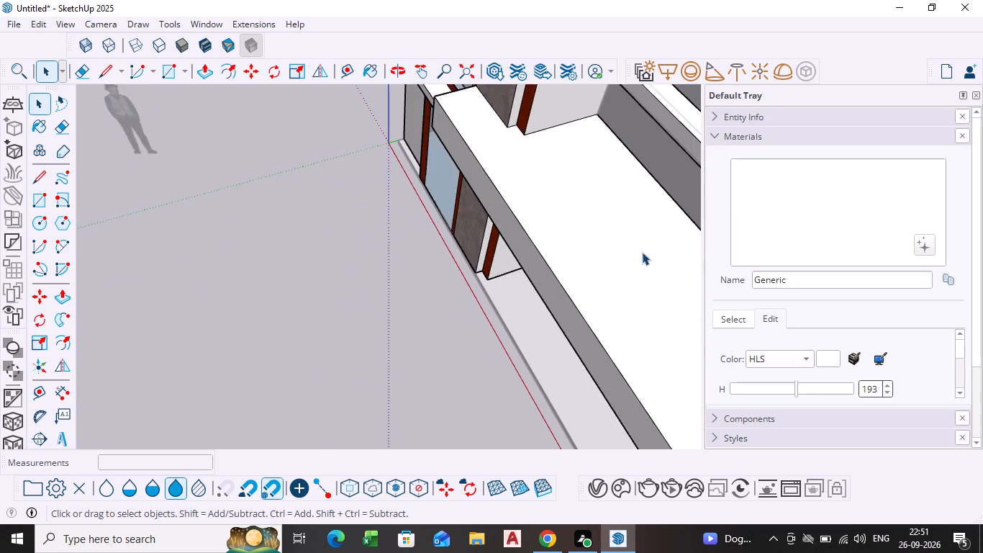
{"action": "scroll", "coordinate": [642, 246], "scroll_direction": "down", "scroll_amount": 4}
{"action": "middle_click_drag", "start_coordinate": [635, 263], "coordinate": [442, 271]}
{"action": "scroll", "coordinate": [447, 272], "scroll_direction": "down", "scroll_amount": 1}
{"action": "scroll", "coordinate": [463, 309], "scroll_direction": "up", "scroll_amount": 3}
{"action": "middle_click_drag", "start_coordinate": [458, 306], "coordinate": [458, 300]}
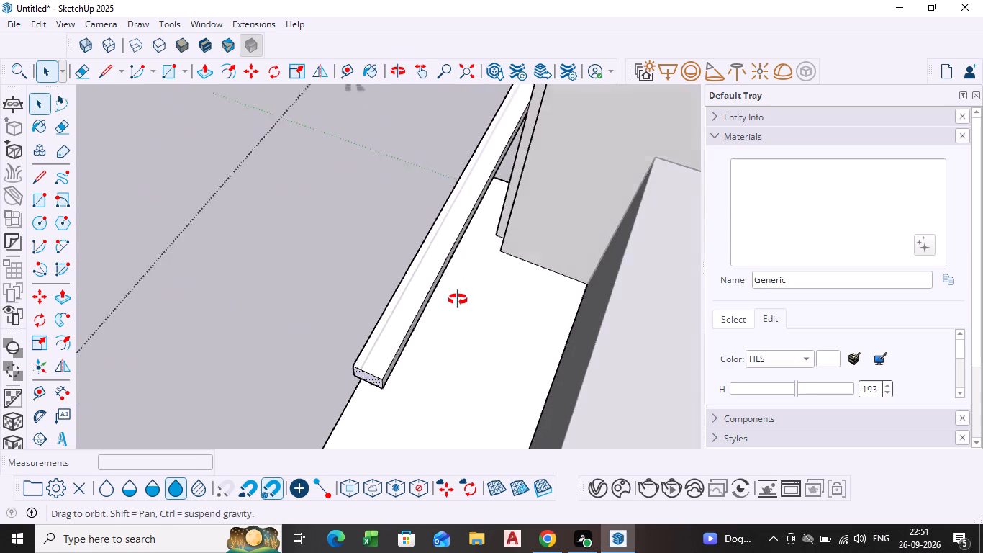
{"action": "middle_click_drag", "start_coordinate": [458, 300], "coordinate": [442, 248]}
{"action": "scroll", "coordinate": [383, 215], "scroll_direction": "up", "scroll_amount": 3}
{"action": "left_click", "coordinate": [376, 203]}
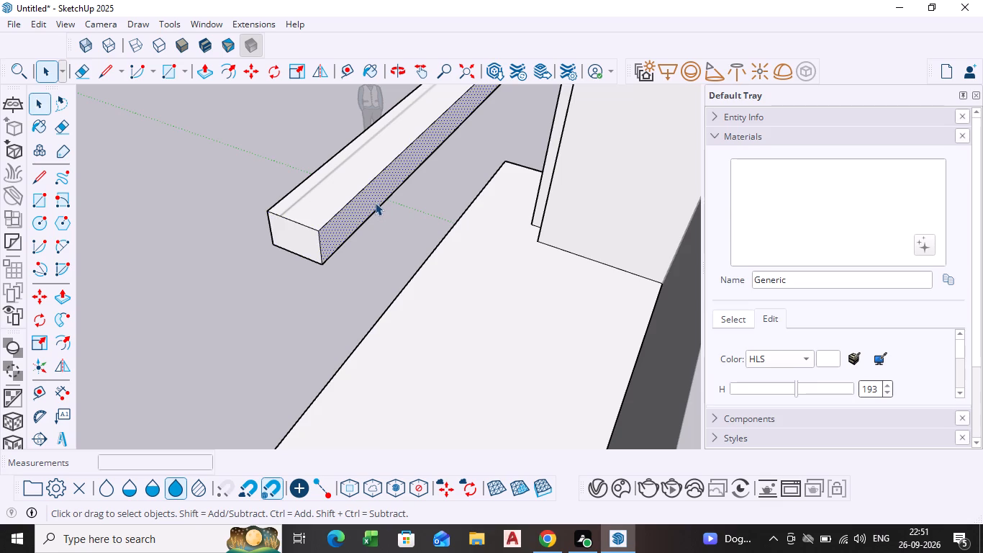
{"action": "key", "text": "p"}
{"action": "left_click", "coordinate": [372, 210]}
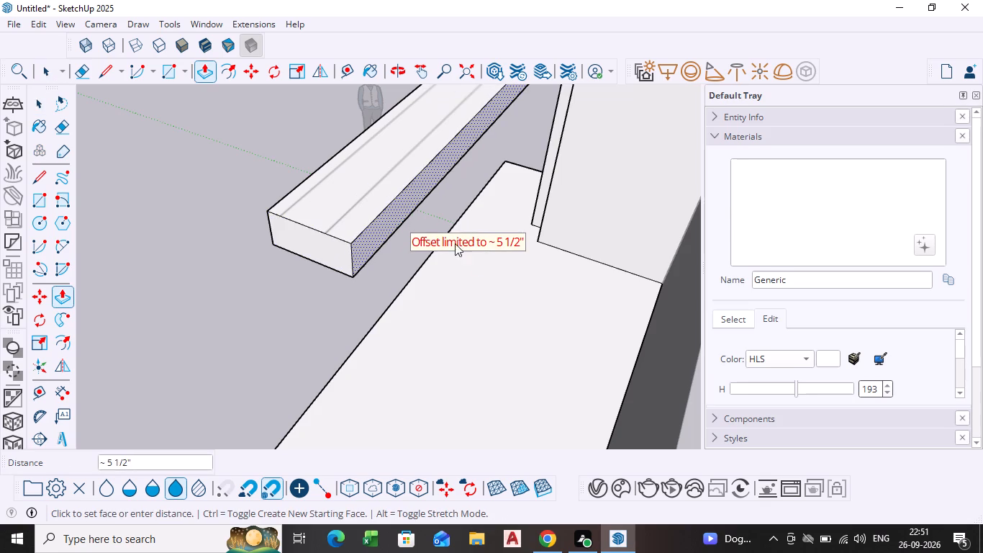
{"action": "middle_click_drag", "start_coordinate": [477, 270], "coordinate": [474, 248]}
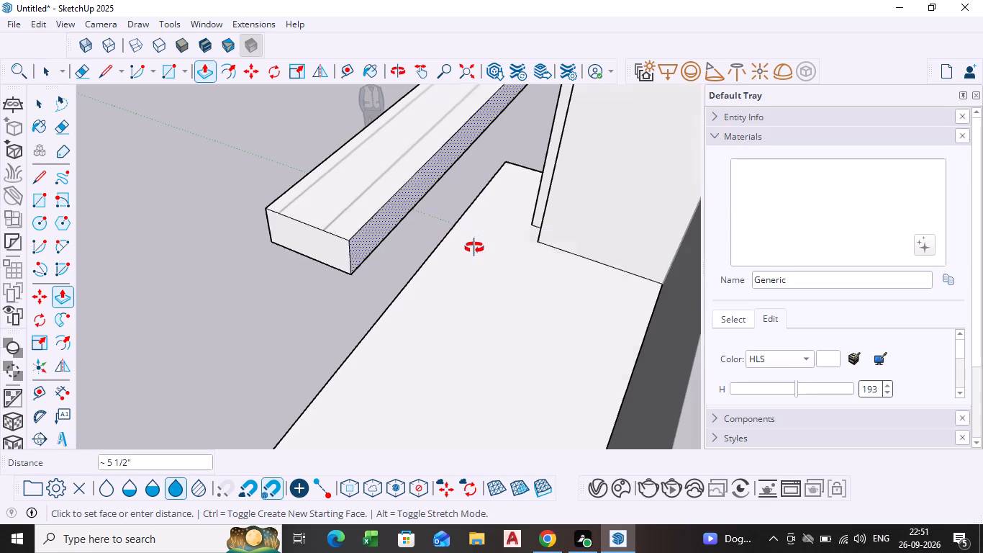
{"action": "middle_click_drag", "start_coordinate": [474, 248], "coordinate": [474, 229]}
{"action": "middle_click_drag", "start_coordinate": [441, 202], "coordinate": [583, 442], "text": "shift"}
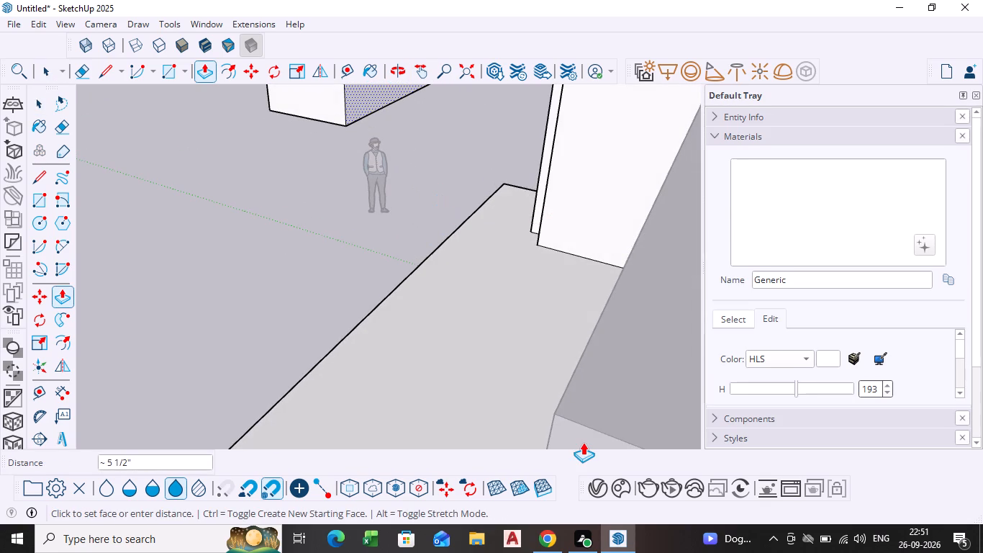
{"action": "middle_click_drag", "start_coordinate": [583, 442], "coordinate": [404, 341], "text": "shift"}
{"action": "left_click_drag", "start_coordinate": [418, 287], "coordinate": [451, 289]}
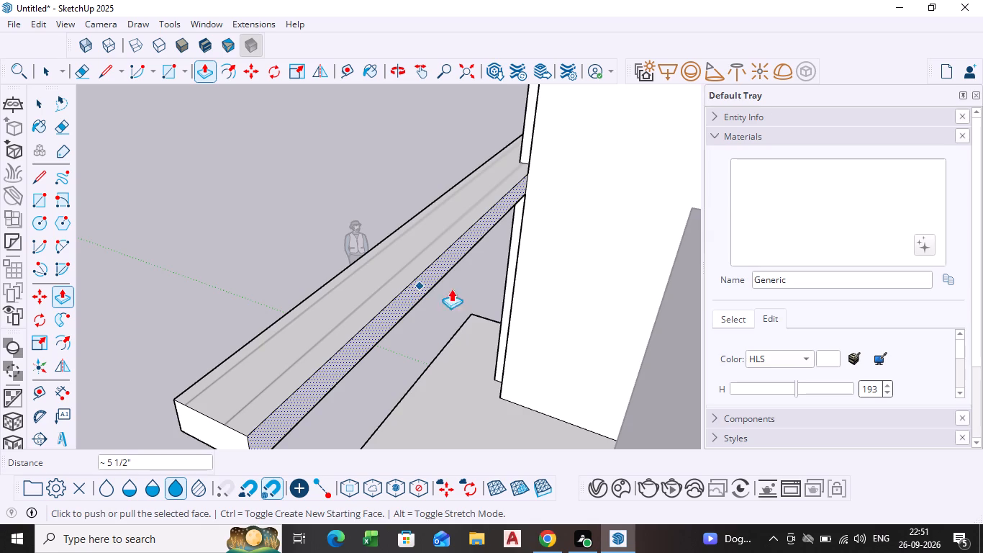
Pull the upper band's rear face back about 3' 9 3/4" over the recessed wing's roof, and close the house group.
{"action": "left_click_drag", "start_coordinate": [451, 289], "coordinate": [541, 306]}
{"action": "scroll", "coordinate": [503, 326], "scroll_direction": "down", "scroll_amount": 2}
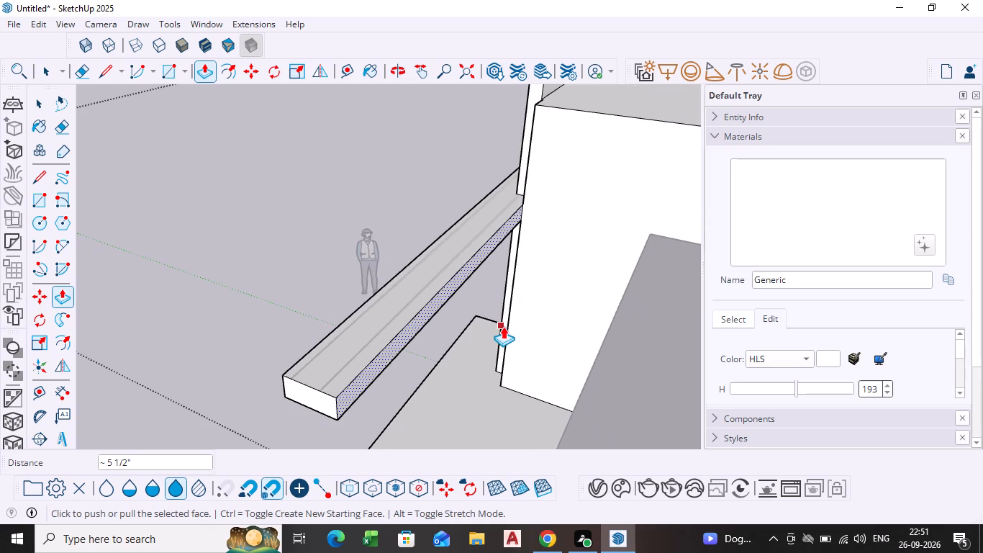
{"action": "key", "text": "Escape"}
{"action": "key", "text": "space"}
{"action": "left_click", "coordinate": [431, 307]}
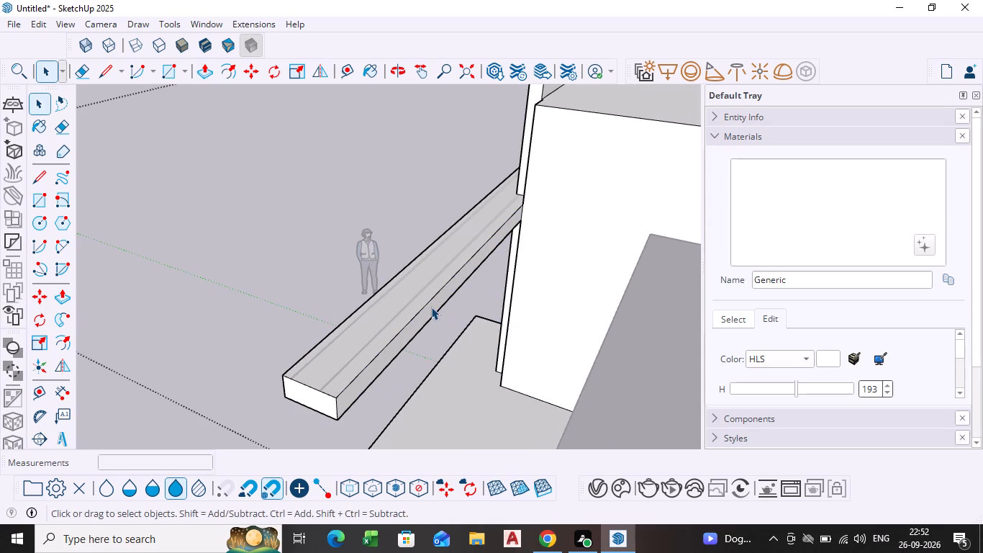
{"action": "scroll", "coordinate": [434, 315], "scroll_direction": "up", "scroll_amount": 4}
{"action": "middle_click_drag", "start_coordinate": [442, 334], "coordinate": [441, 282]}
{"action": "scroll", "coordinate": [456, 300], "scroll_direction": "down", "scroll_amount": 4}
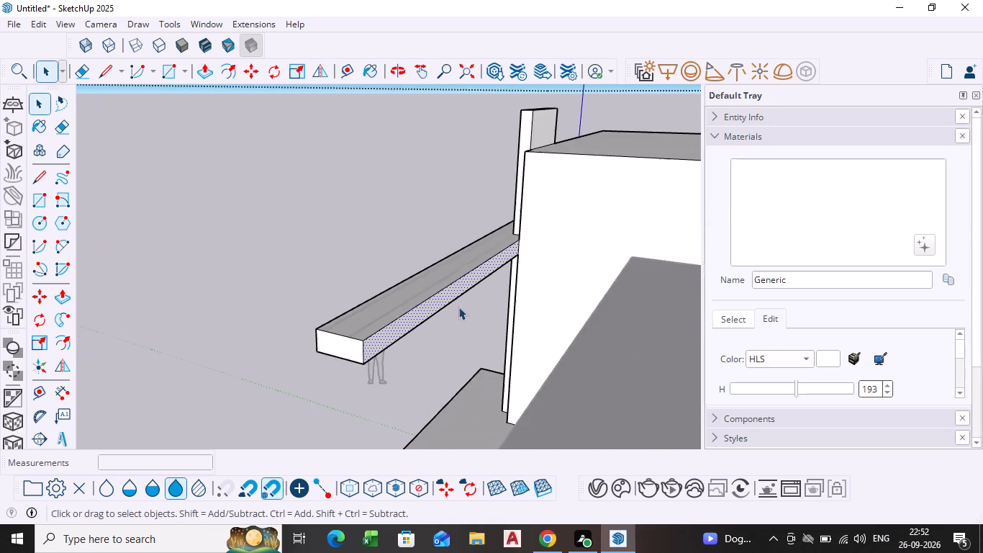
{"action": "middle_click_drag", "start_coordinate": [486, 342], "coordinate": [486, 269], "text": "shift"}
{"action": "scroll", "coordinate": [465, 242], "scroll_direction": "up", "scroll_amount": 3}
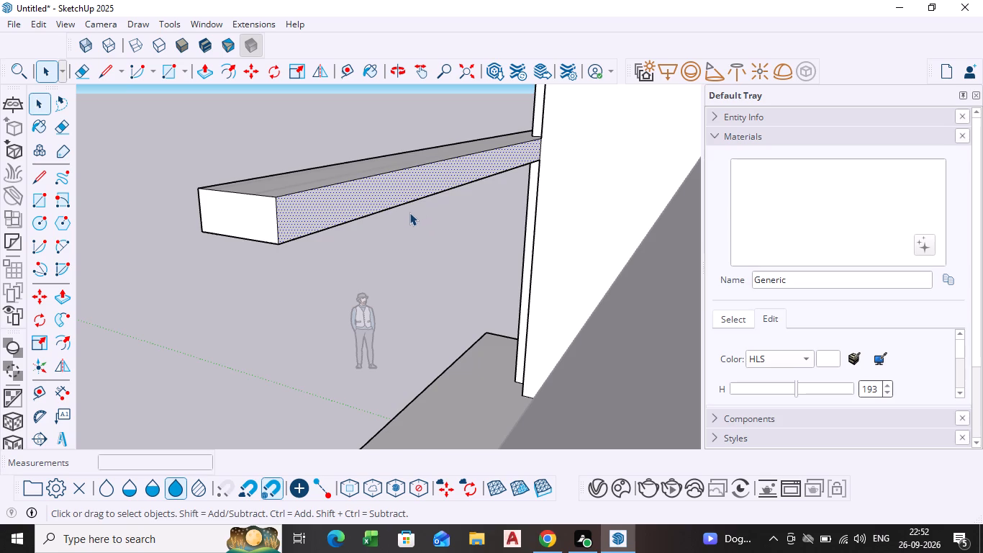
{"action": "key", "text": "p"}
{"action": "left_click_drag", "start_coordinate": [380, 185], "coordinate": [584, 231]}
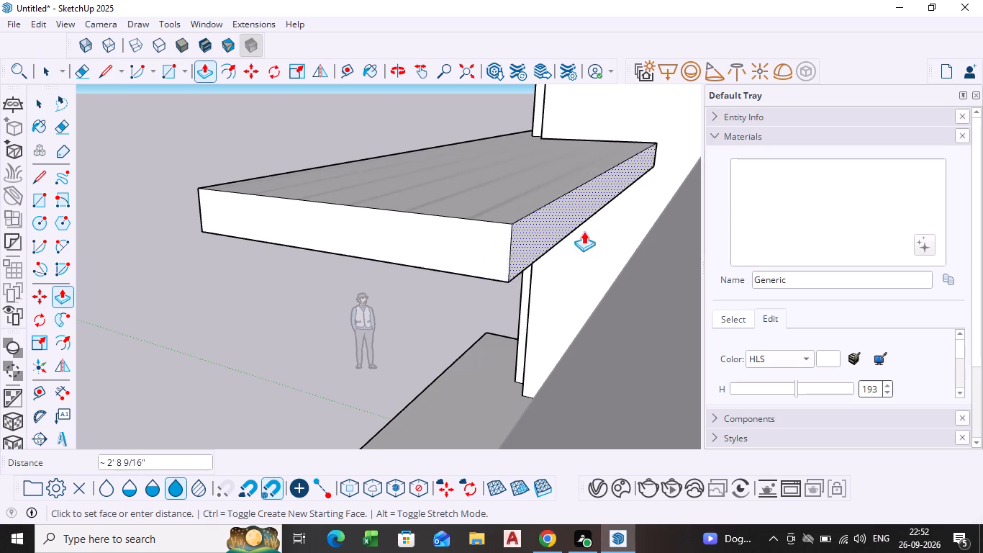
{"action": "left_click_drag", "start_coordinate": [584, 231], "coordinate": [661, 280]}
{"action": "scroll", "coordinate": [609, 256], "scroll_direction": "down", "scroll_amount": 10}
{"action": "middle_click_drag", "start_coordinate": [489, 303], "coordinate": [548, 324]}
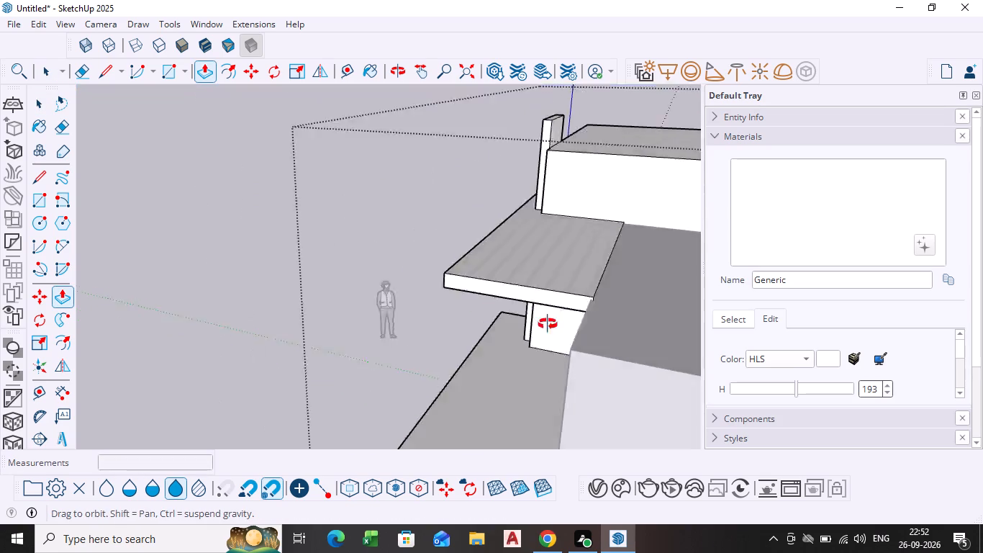
{"action": "middle_click_drag", "start_coordinate": [548, 324], "coordinate": [746, 282]}
{"action": "scroll", "coordinate": [530, 229], "scroll_direction": "down", "scroll_amount": 4}
{"action": "middle_click_drag", "start_coordinate": [551, 235], "coordinate": [408, 267], "text": "shift"}
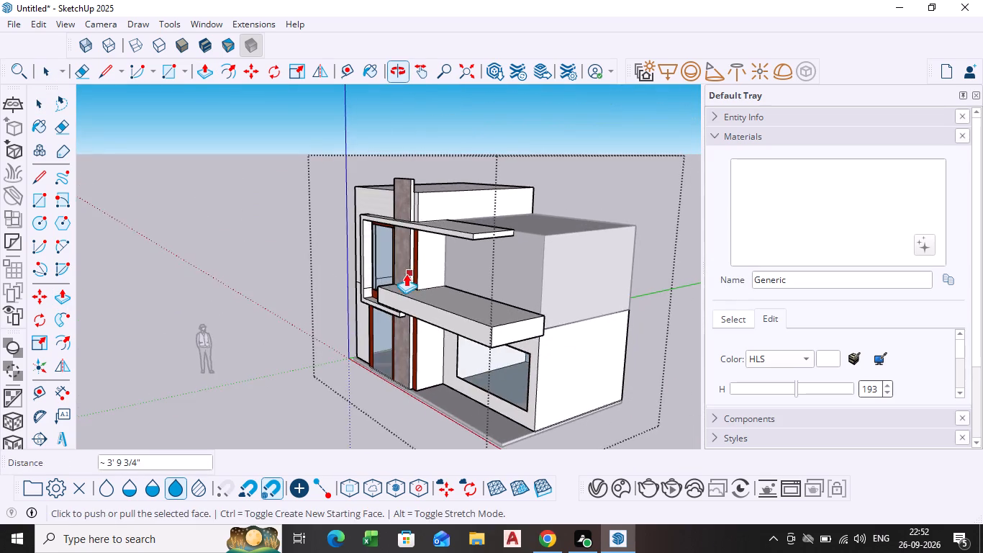
{"action": "middle_click_drag", "start_coordinate": [427, 292], "coordinate": [603, 286]}
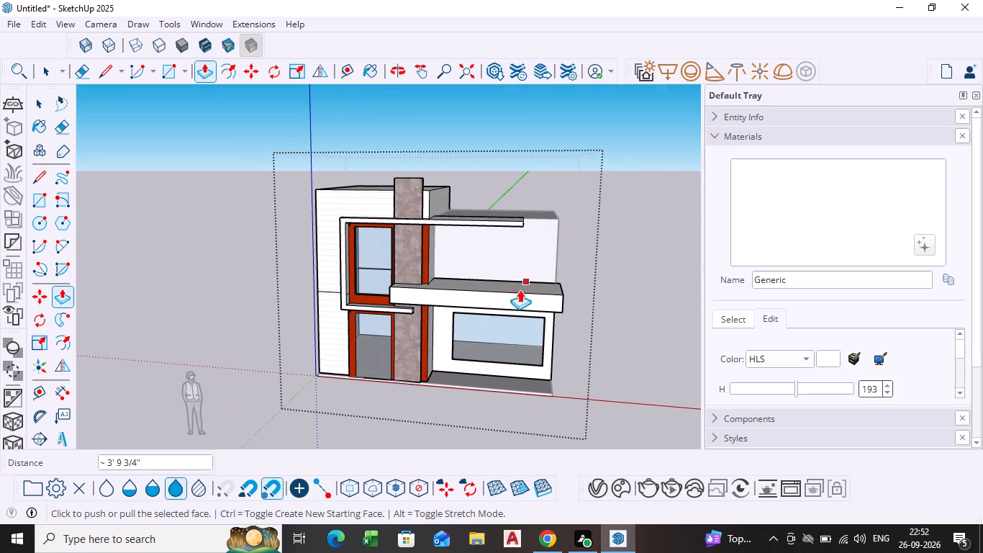
{"action": "middle_click_drag", "start_coordinate": [499, 279], "coordinate": [557, 287]}
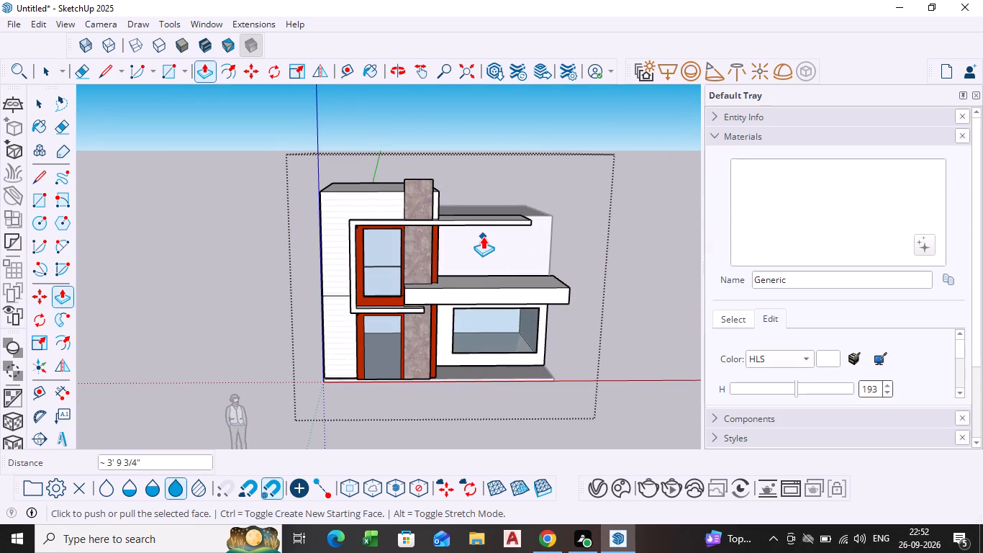
{"action": "key", "text": "space"}
{"action": "left_click", "coordinate": [648, 263]}
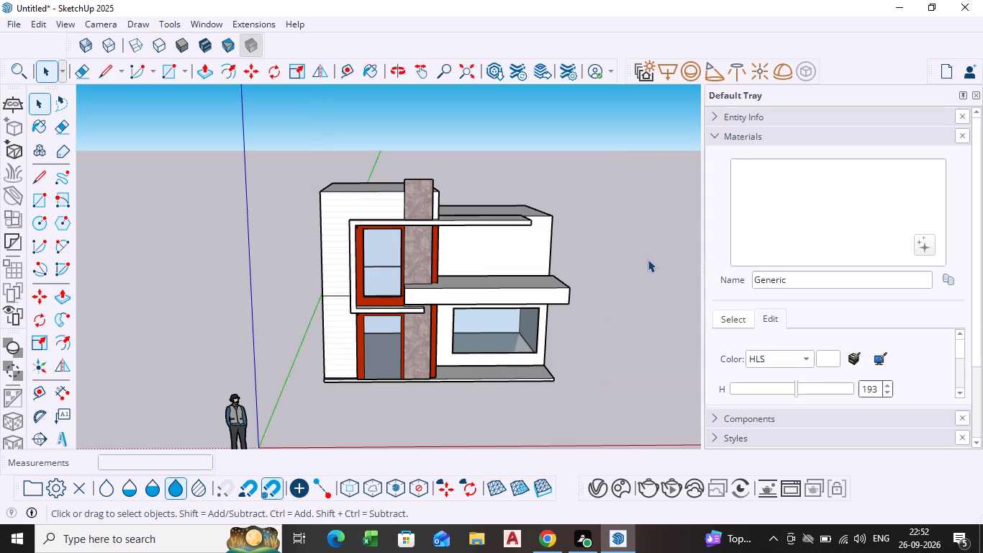
Examine the deepened upper band against the canopy, stone column and recessed wing from the front and above.
{"action": "scroll", "coordinate": [487, 343], "scroll_direction": "down", "scroll_amount": 1}
{"action": "middle_click_drag", "start_coordinate": [487, 343], "coordinate": [475, 310]}
{"action": "scroll", "coordinate": [489, 299], "scroll_direction": "up", "scroll_amount": 4}
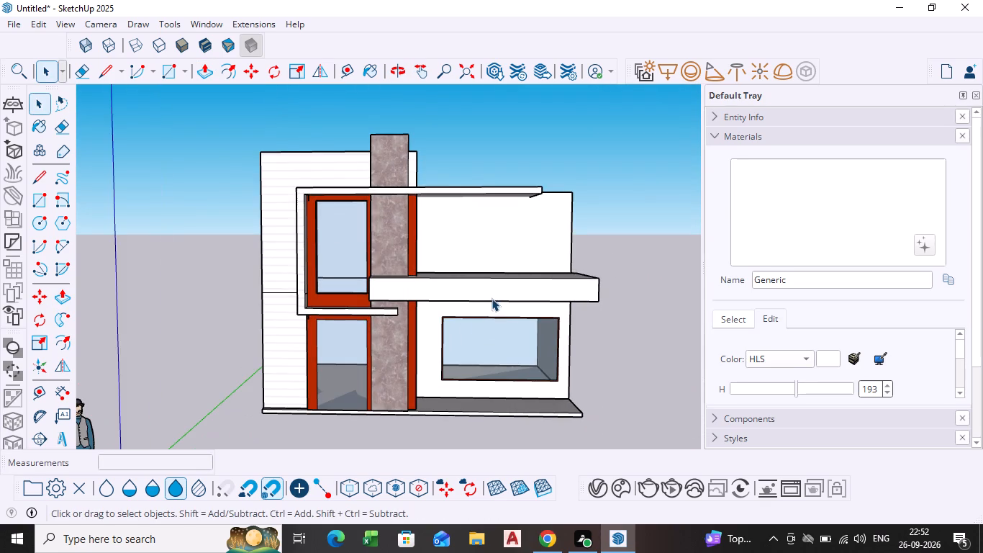
{"action": "scroll", "coordinate": [497, 262], "scroll_direction": "up", "scroll_amount": 2}
{"action": "middle_click_drag", "start_coordinate": [450, 282], "coordinate": [457, 319]}
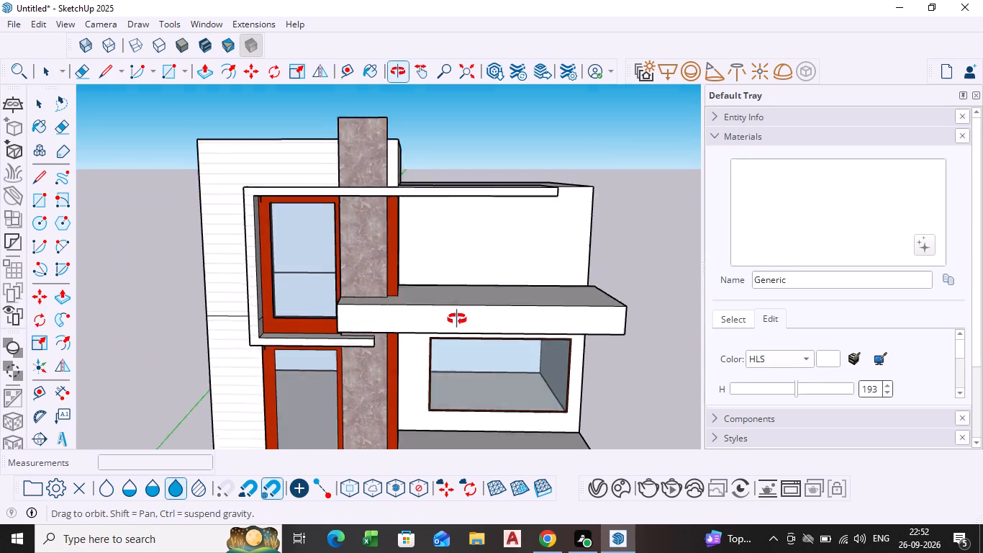
{"action": "middle_click_drag", "start_coordinate": [457, 319], "coordinate": [458, 325]}
{"action": "scroll", "coordinate": [458, 324], "scroll_direction": "down", "scroll_amount": 1}
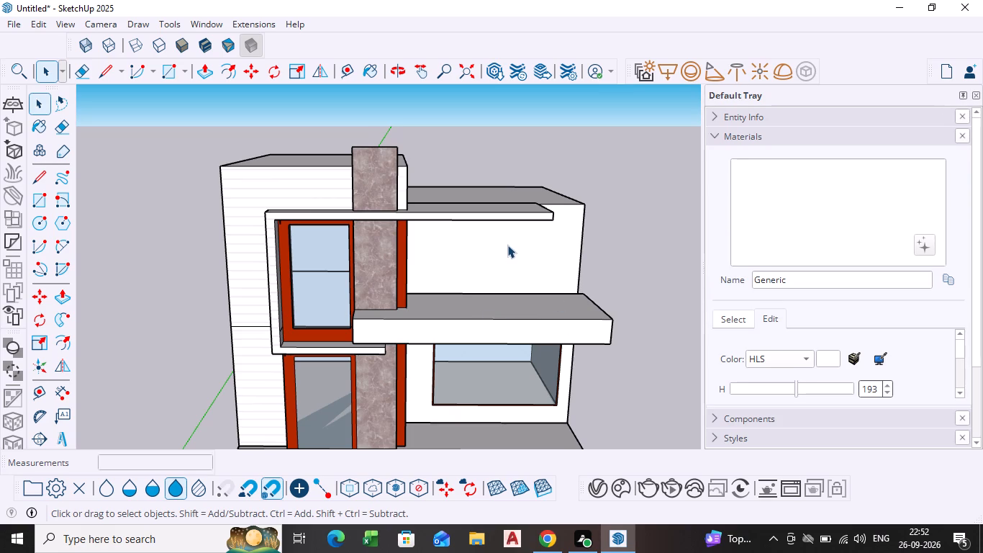
{"action": "middle_click_drag", "start_coordinate": [498, 242], "coordinate": [463, 271]}
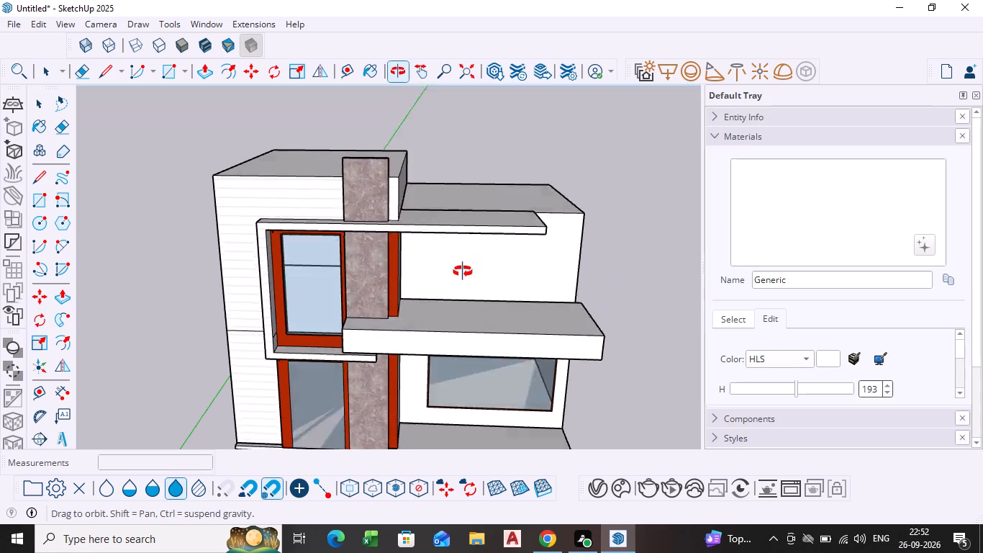
{"action": "middle_click_drag", "start_coordinate": [463, 271], "coordinate": [402, 315]}
Draw a rectangle about 8' 5 3/4" by 1' 15/16" on the lower roof, along the band's rear edge from the taller block.
{"action": "scroll", "coordinate": [379, 227], "scroll_direction": "up", "scroll_amount": 3}
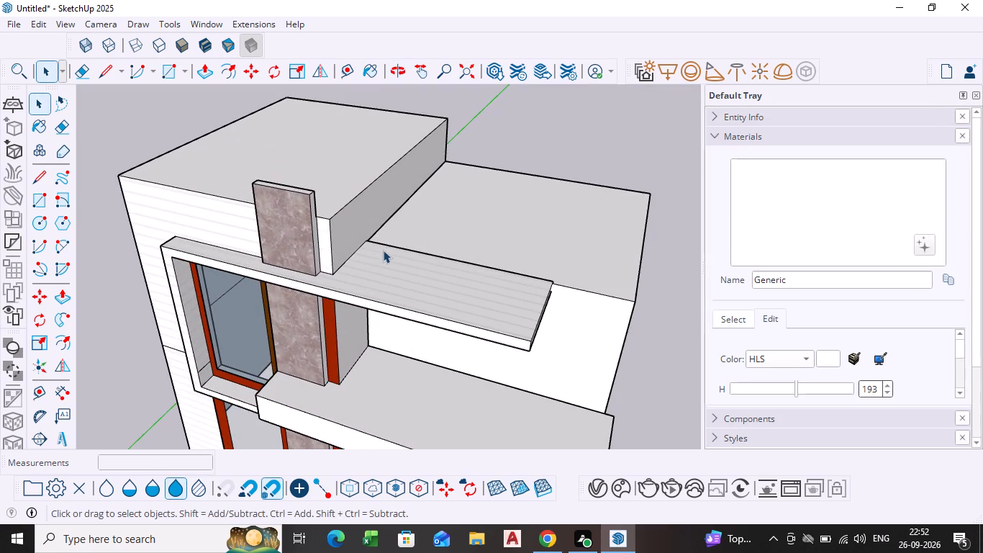
{"action": "middle_click_drag", "start_coordinate": [372, 253], "coordinate": [437, 331]}
{"action": "scroll", "coordinate": [400, 269], "scroll_direction": "up", "scroll_amount": 3}
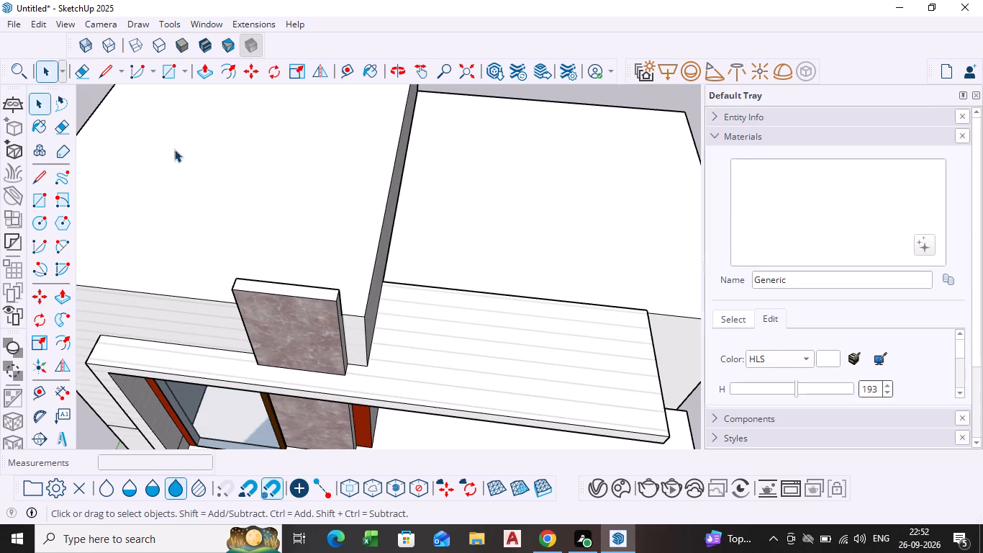
{"action": "left_click", "coordinate": [168, 75]}
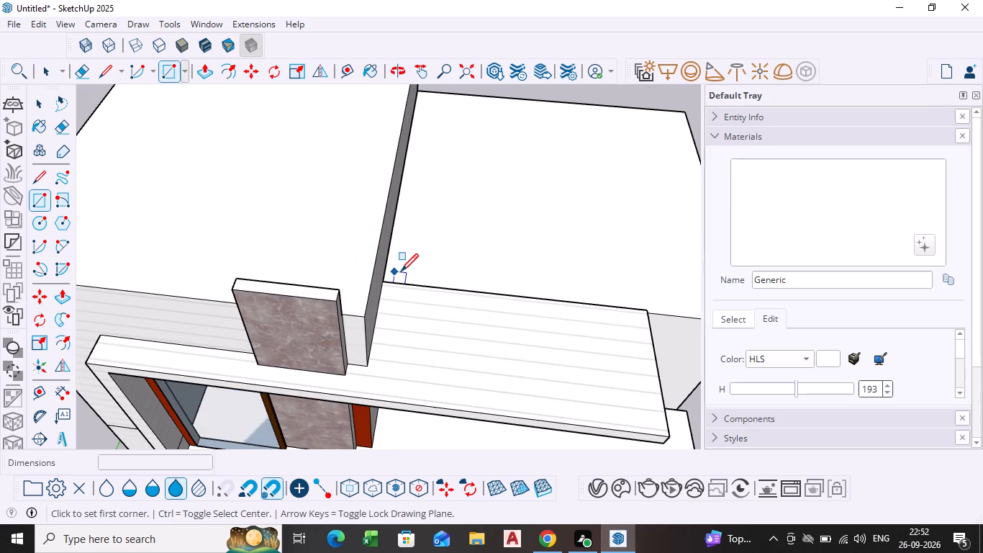
{"action": "left_click", "coordinate": [385, 277]}
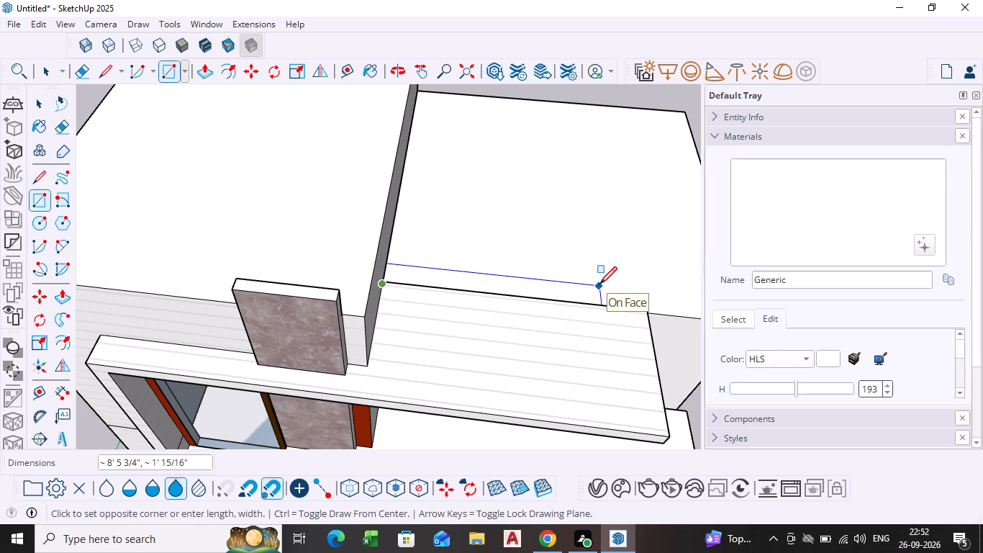
{"action": "left_click", "coordinate": [599, 286]}
{"action": "key", "text": "v"}
{"action": "key", "text": "space"}
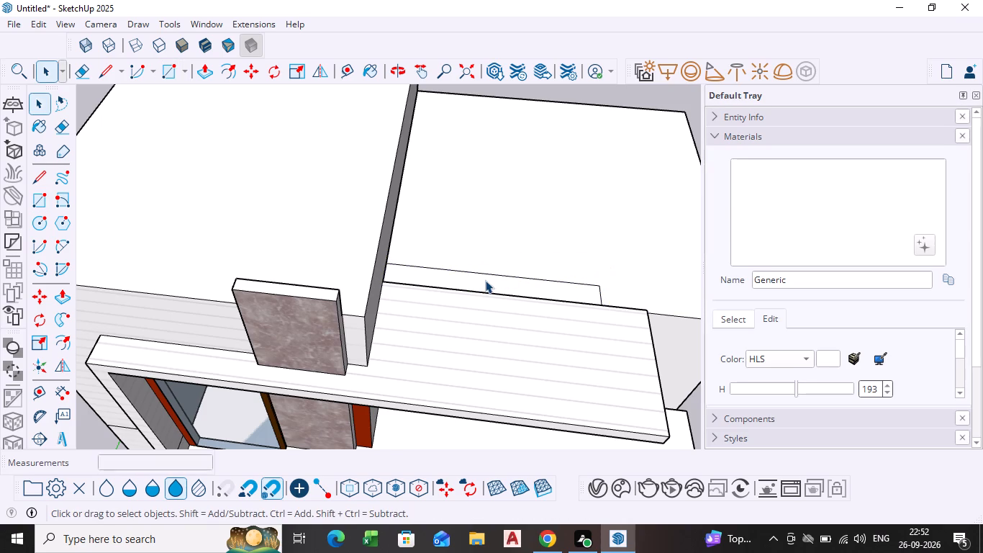
Extrude the roof rectangle upward into a low parapet block behind the upper band, ending below the taller block's roof.
{"action": "left_click", "coordinate": [485, 280]}
{"action": "key", "text": "p"}
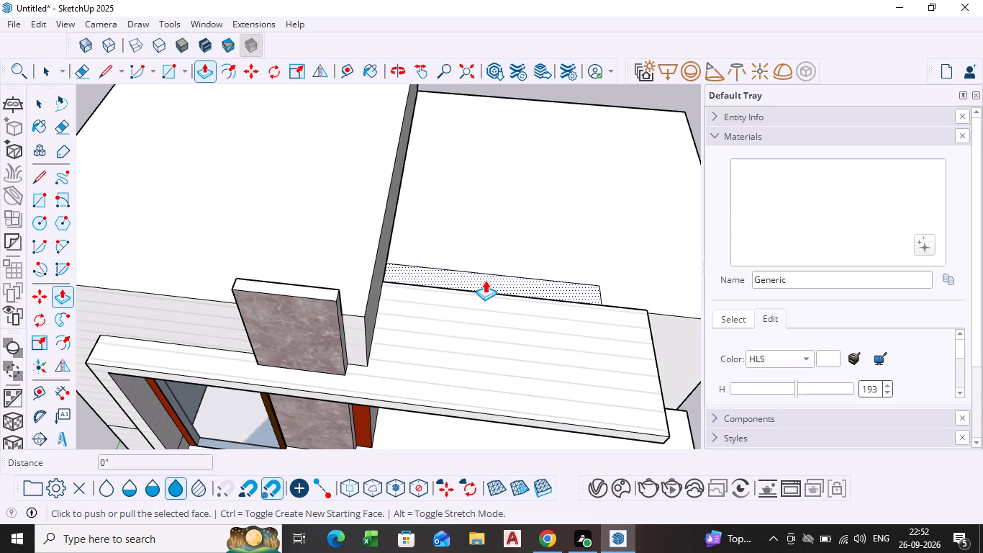
{"action": "left_click", "coordinate": [484, 269]}
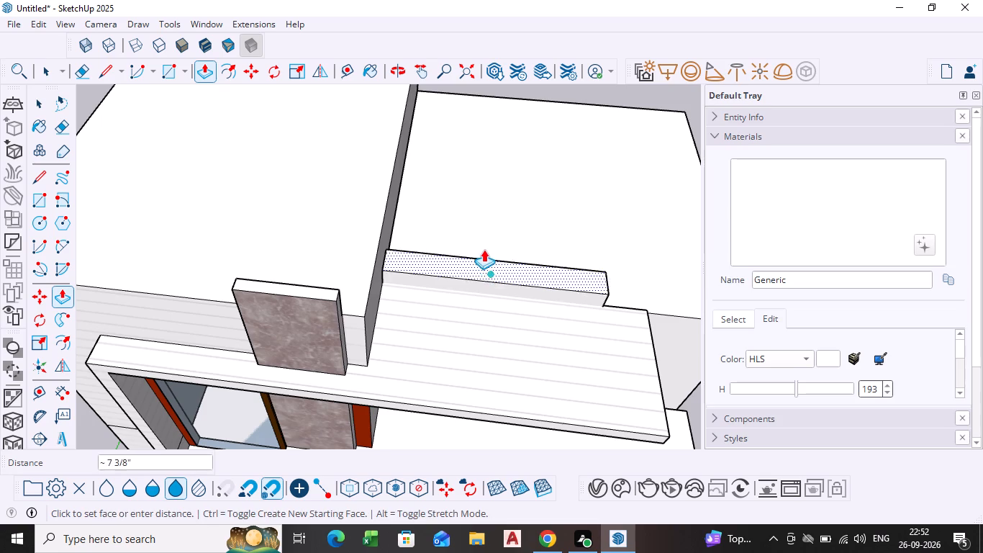
{"action": "middle_click_drag", "start_coordinate": [484, 238], "coordinate": [527, 148]}
{"action": "scroll", "coordinate": [484, 238], "scroll_direction": "down", "scroll_amount": 5}
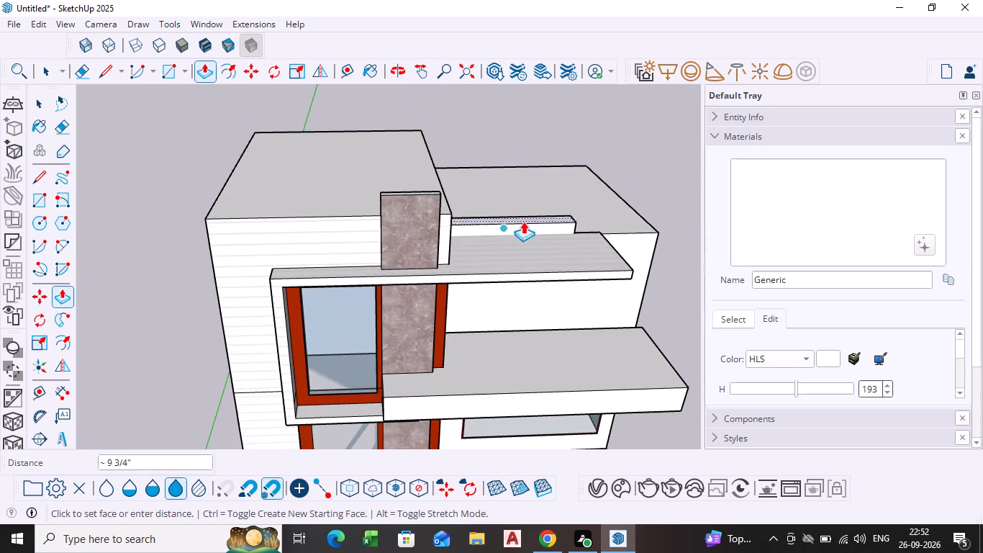
{"action": "middle_click_drag", "start_coordinate": [523, 234], "coordinate": [509, 186]}
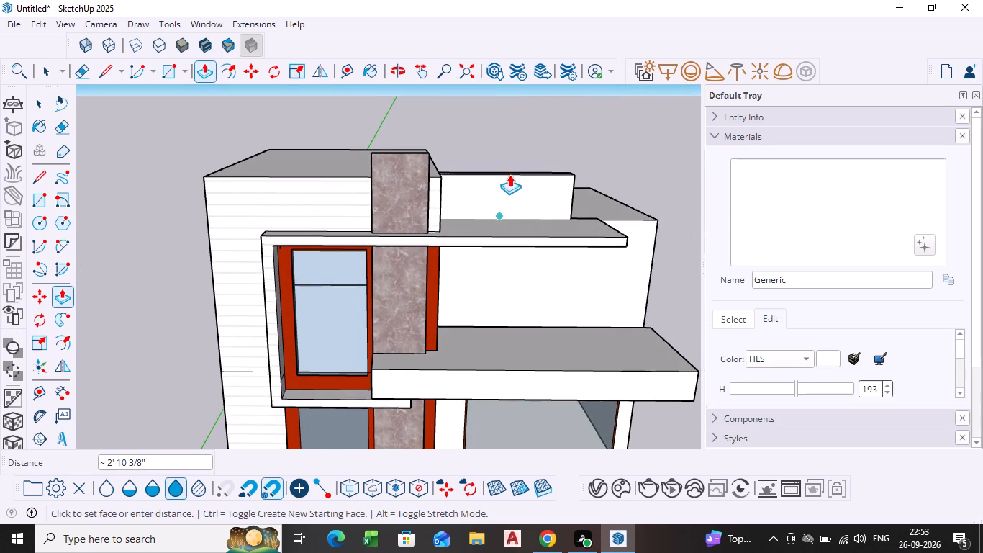
{"action": "scroll", "coordinate": [512, 192], "scroll_direction": "down", "scroll_amount": 1}
{"action": "middle_click_drag", "start_coordinate": [509, 191], "coordinate": [489, 156]}
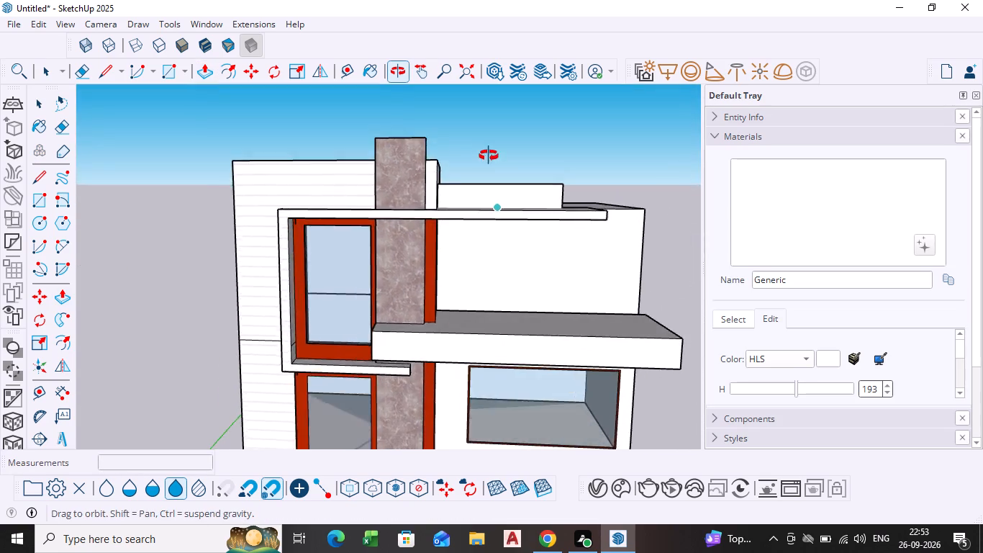
{"action": "middle_click_drag", "start_coordinate": [489, 156], "coordinate": [487, 143]}
{"action": "scroll", "coordinate": [500, 176], "scroll_direction": "up", "scroll_amount": 2}
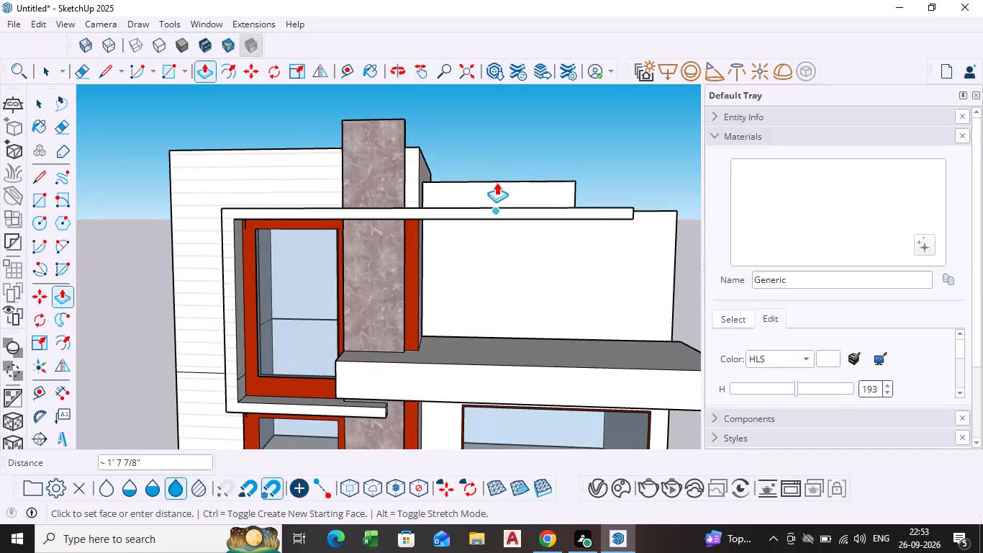
{"action": "left_click", "coordinate": [497, 179]}
{"action": "key", "text": "space"}
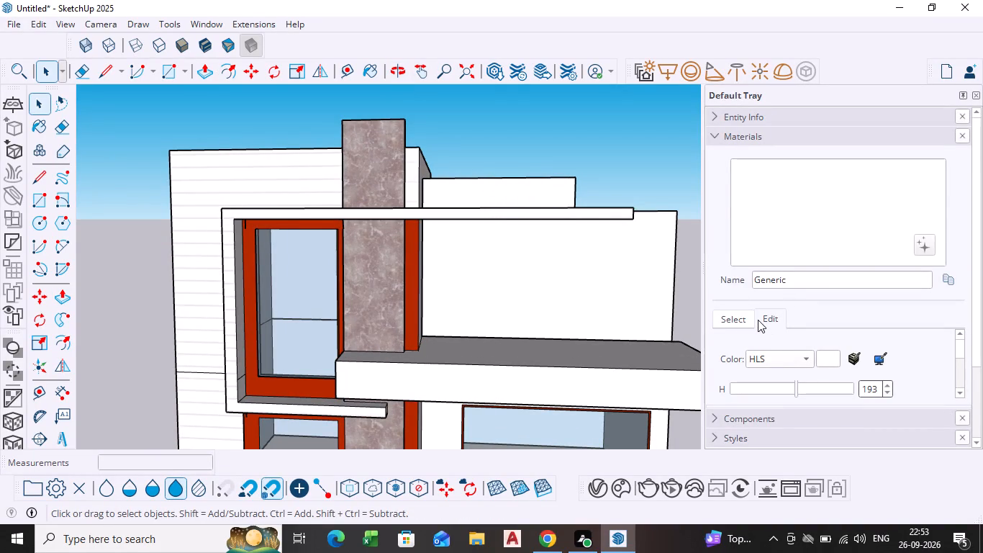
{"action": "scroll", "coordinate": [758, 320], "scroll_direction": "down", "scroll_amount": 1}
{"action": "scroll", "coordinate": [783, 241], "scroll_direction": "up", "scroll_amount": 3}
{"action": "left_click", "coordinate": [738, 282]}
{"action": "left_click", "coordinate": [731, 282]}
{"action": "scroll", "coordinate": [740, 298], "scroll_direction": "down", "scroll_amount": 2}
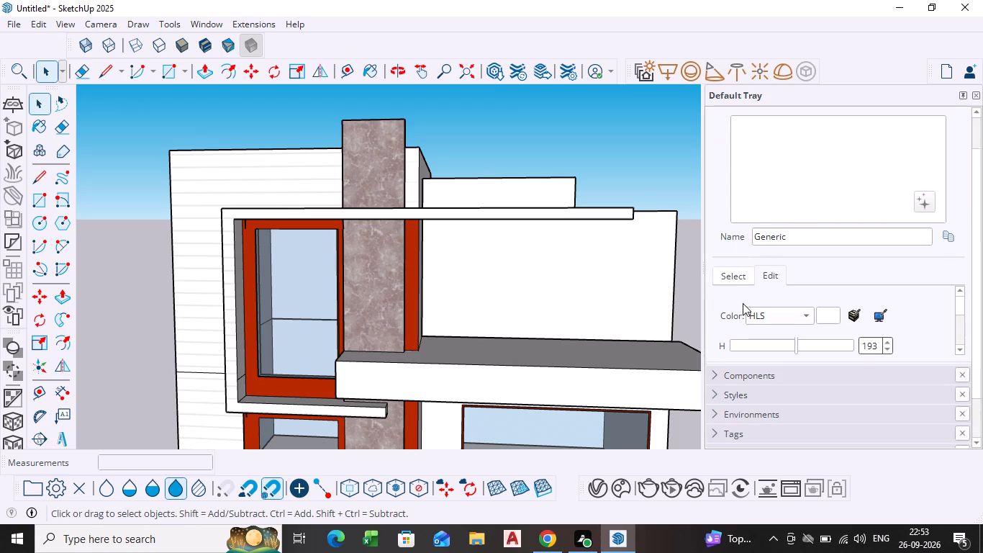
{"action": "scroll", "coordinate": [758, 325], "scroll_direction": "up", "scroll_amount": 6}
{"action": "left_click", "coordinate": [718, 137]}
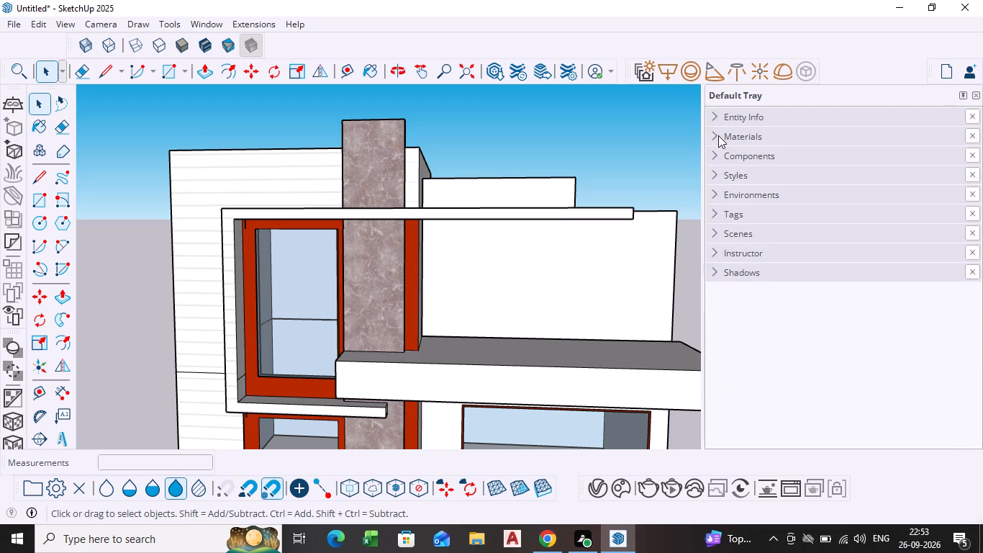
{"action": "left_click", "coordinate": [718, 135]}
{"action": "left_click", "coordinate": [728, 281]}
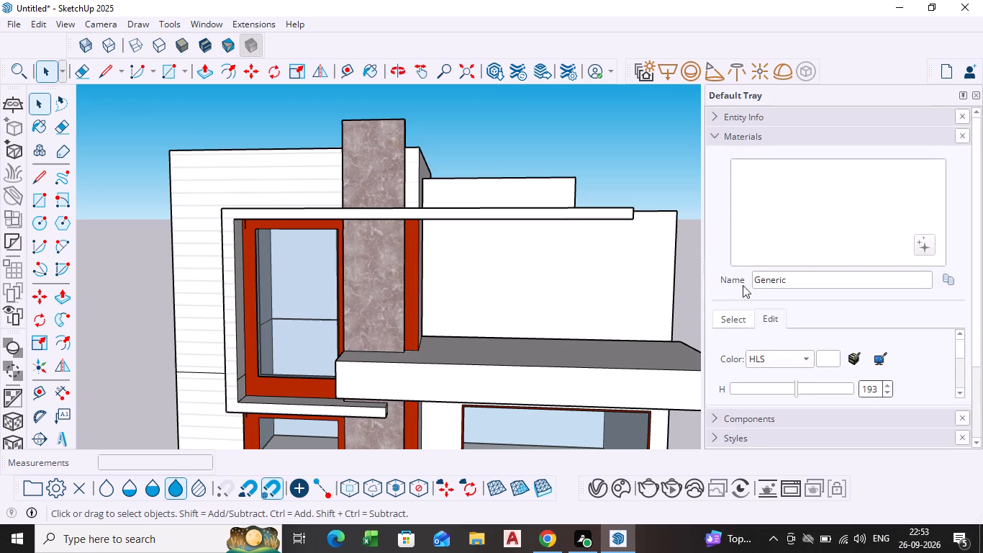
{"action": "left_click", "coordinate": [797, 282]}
Browse the Patterns material collection for a line or grid finish for the parapet block.
{"action": "left_click", "coordinate": [740, 320]}
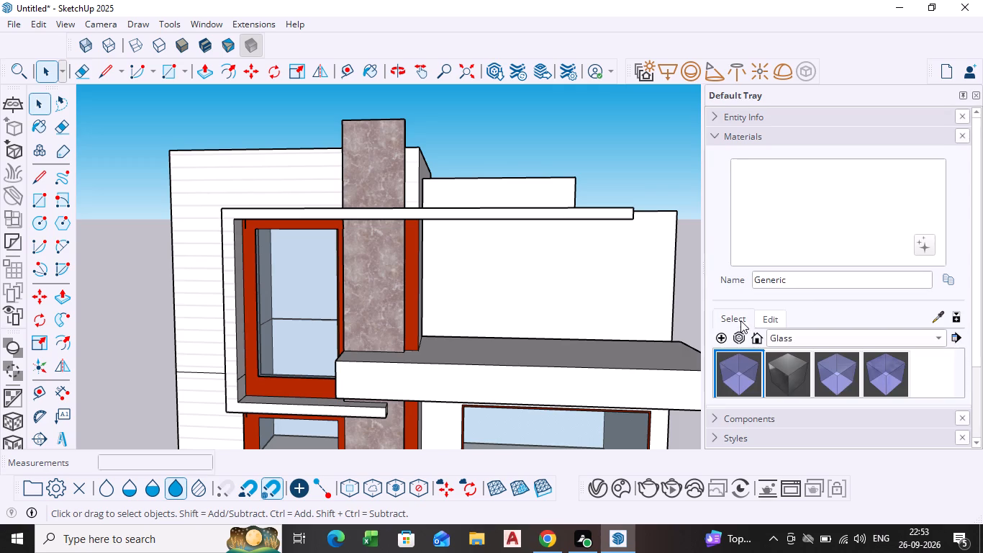
{"action": "left_click", "coordinate": [802, 334]}
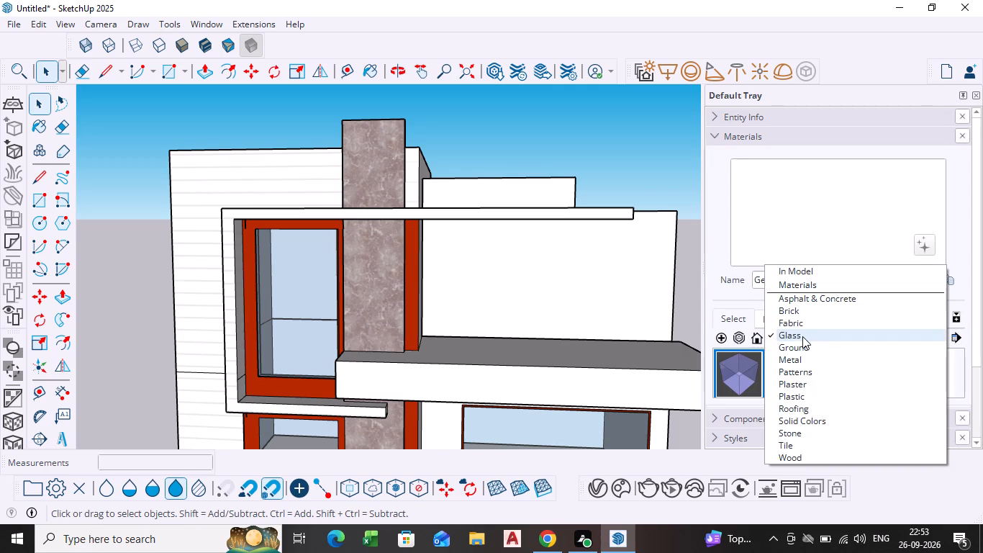
{"action": "left_click", "coordinate": [795, 374]}
{"action": "scroll", "coordinate": [818, 347], "scroll_direction": "down", "scroll_amount": 4}
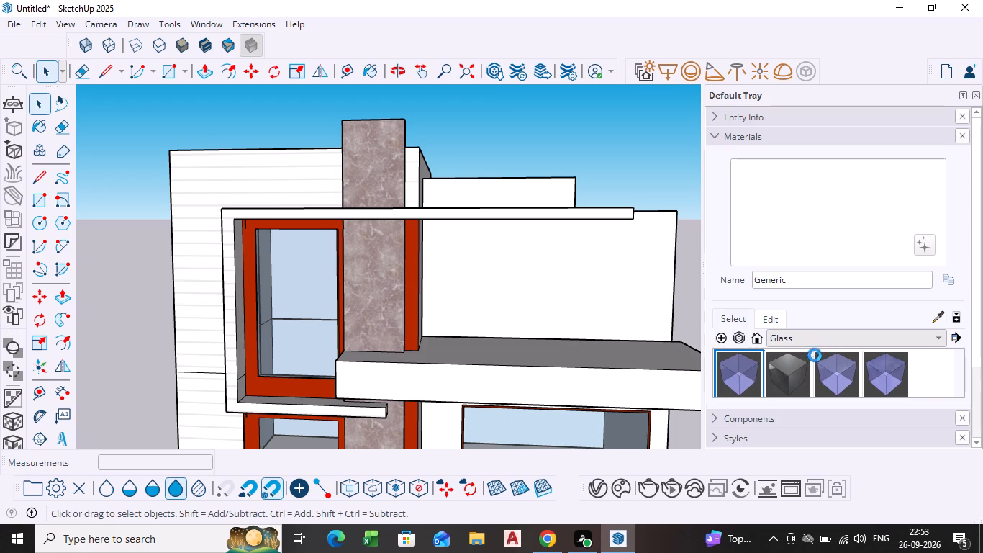
{"action": "scroll", "coordinate": [814, 361], "scroll_direction": "down", "scroll_amount": 4}
{"action": "scroll", "coordinate": [619, 259], "scroll_direction": "down", "scroll_amount": 4}
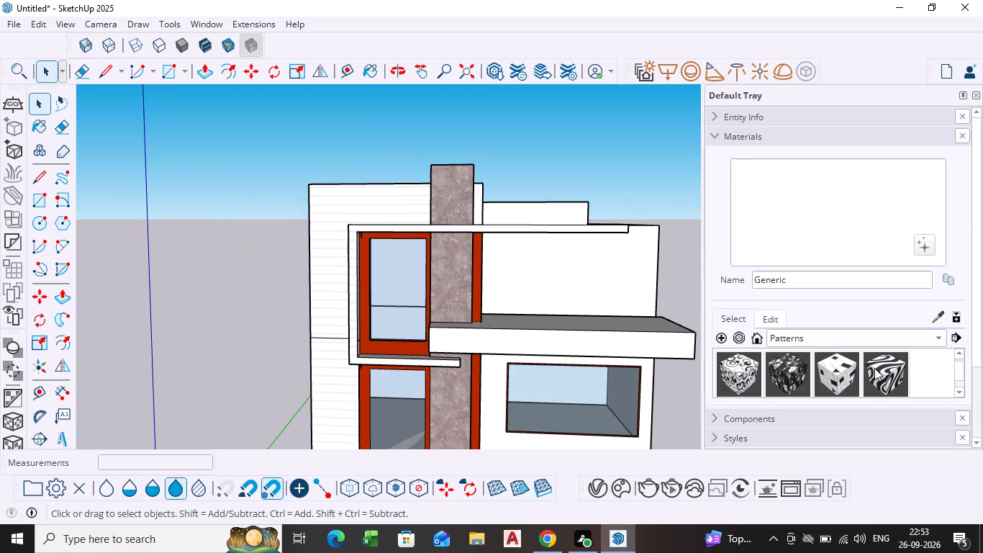
{"action": "scroll", "coordinate": [840, 362], "scroll_direction": "up", "scroll_amount": 3}
{"action": "scroll", "coordinate": [854, 377], "scroll_direction": "down", "scroll_amount": 5}
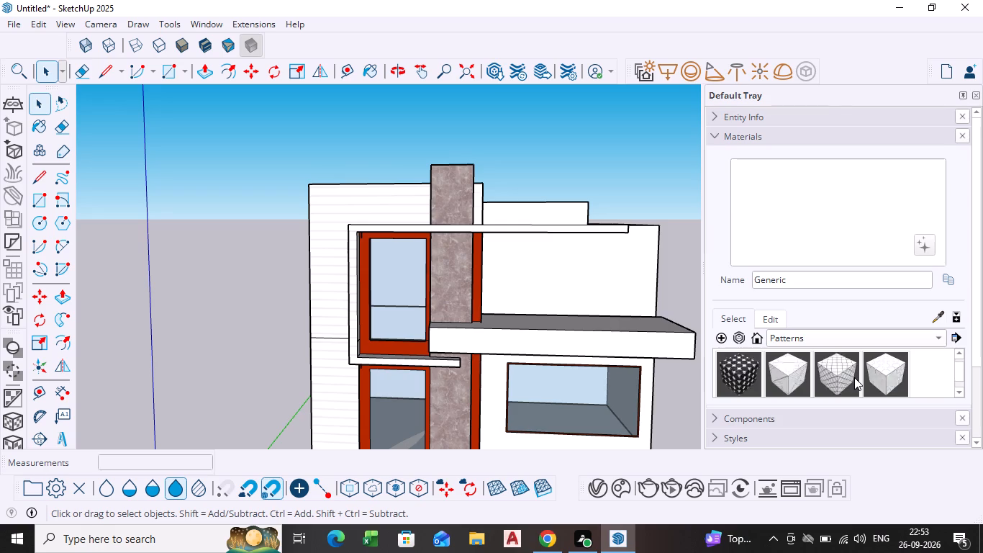
{"action": "scroll", "coordinate": [854, 377], "scroll_direction": "down", "scroll_amount": 16}
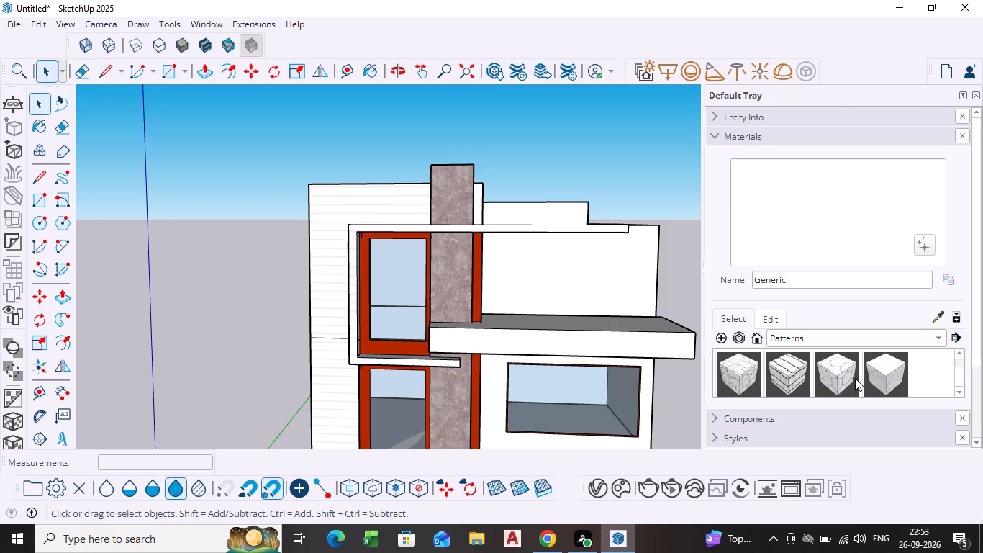
{"action": "scroll", "coordinate": [855, 378], "scroll_direction": "down", "scroll_amount": 5}
{"action": "scroll", "coordinate": [821, 387], "scroll_direction": "up", "scroll_amount": 2}
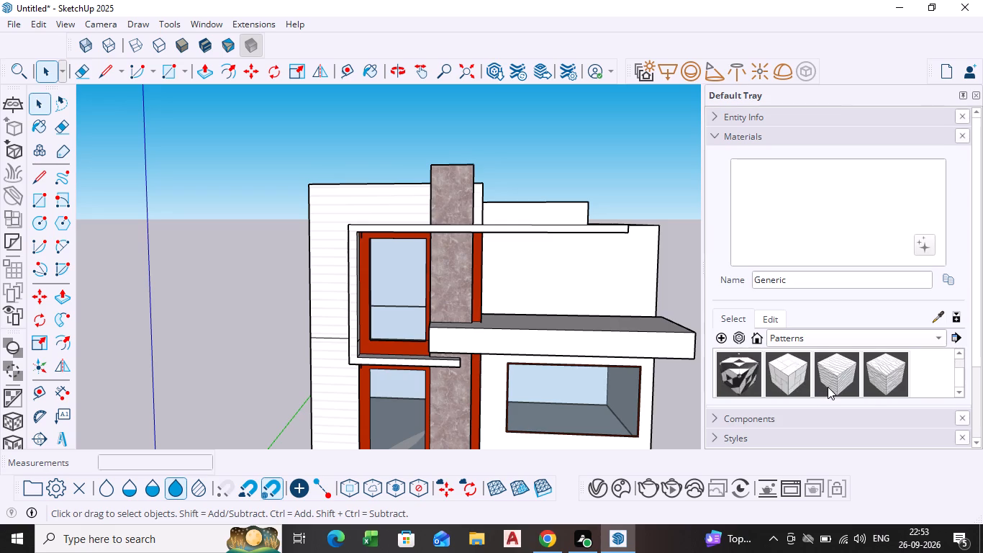
{"action": "scroll", "coordinate": [828, 387], "scroll_direction": "up", "scroll_amount": 7}
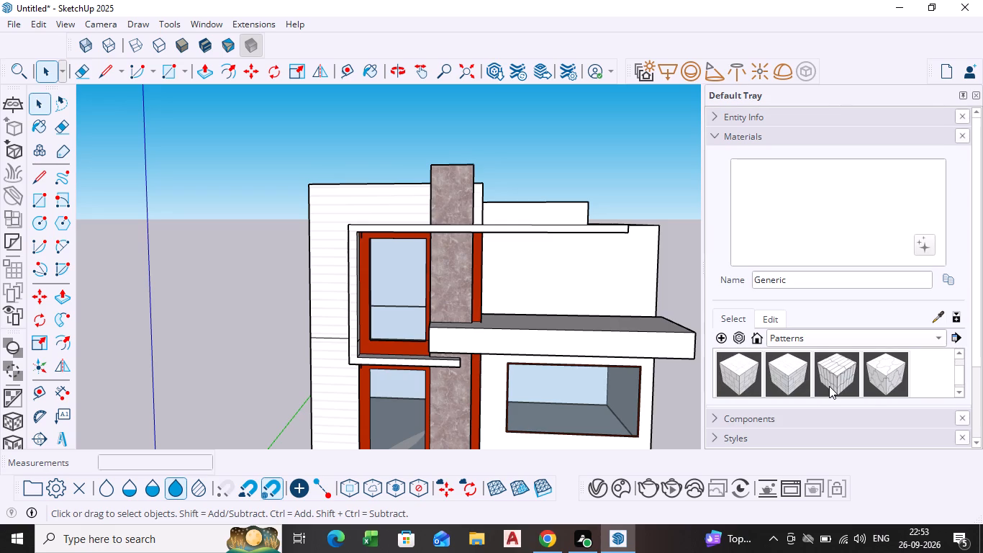
{"action": "scroll", "coordinate": [829, 386], "scroll_direction": "up", "scroll_amount": 1}
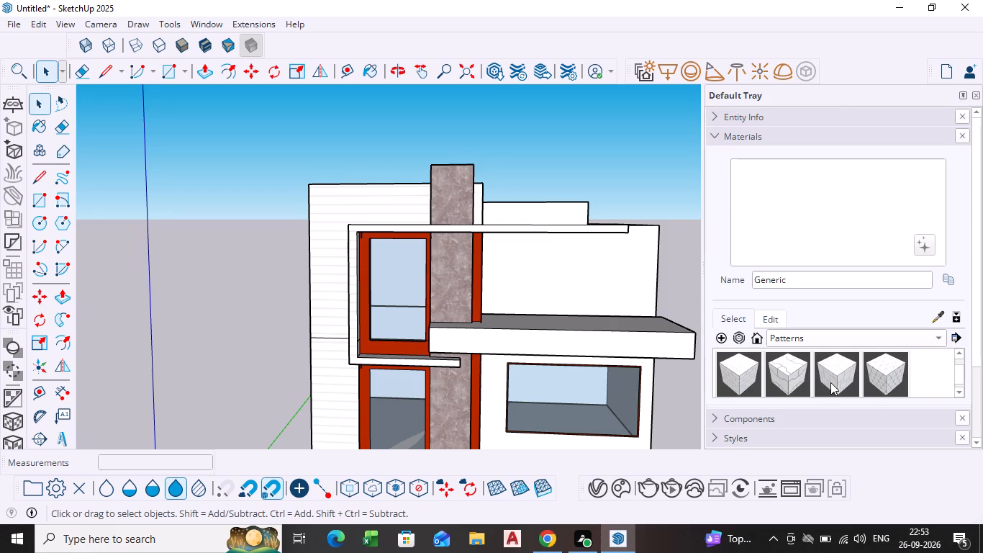
{"action": "scroll", "coordinate": [833, 379], "scroll_direction": "up", "scroll_amount": 4}
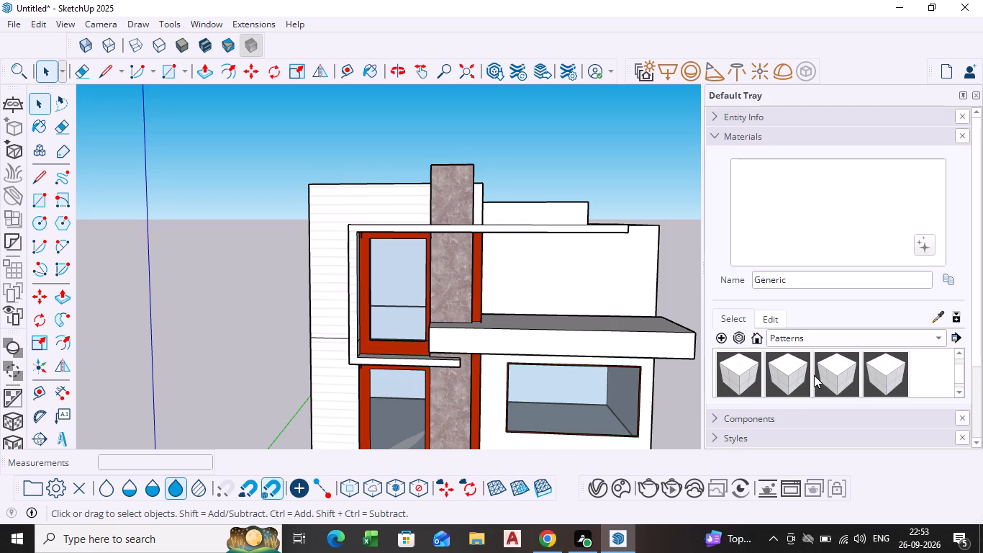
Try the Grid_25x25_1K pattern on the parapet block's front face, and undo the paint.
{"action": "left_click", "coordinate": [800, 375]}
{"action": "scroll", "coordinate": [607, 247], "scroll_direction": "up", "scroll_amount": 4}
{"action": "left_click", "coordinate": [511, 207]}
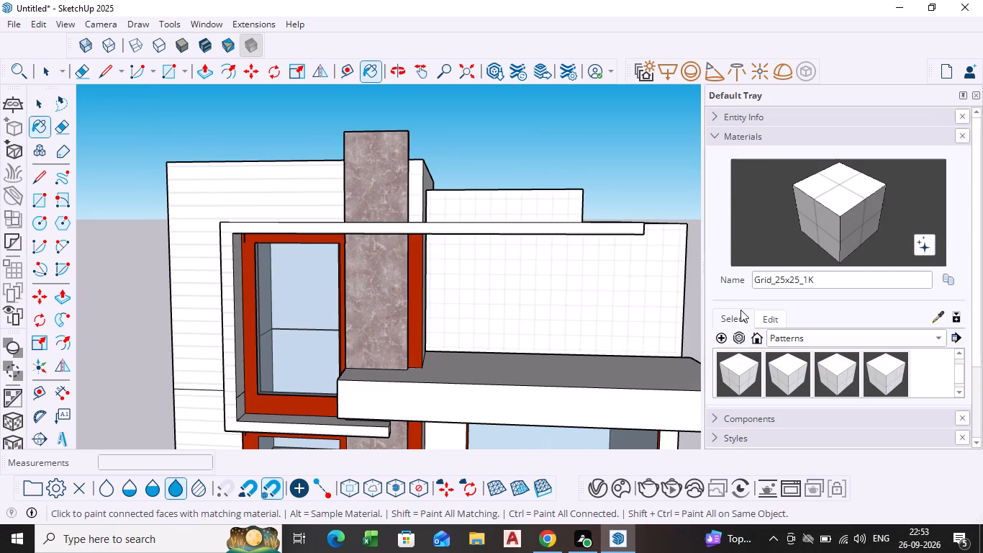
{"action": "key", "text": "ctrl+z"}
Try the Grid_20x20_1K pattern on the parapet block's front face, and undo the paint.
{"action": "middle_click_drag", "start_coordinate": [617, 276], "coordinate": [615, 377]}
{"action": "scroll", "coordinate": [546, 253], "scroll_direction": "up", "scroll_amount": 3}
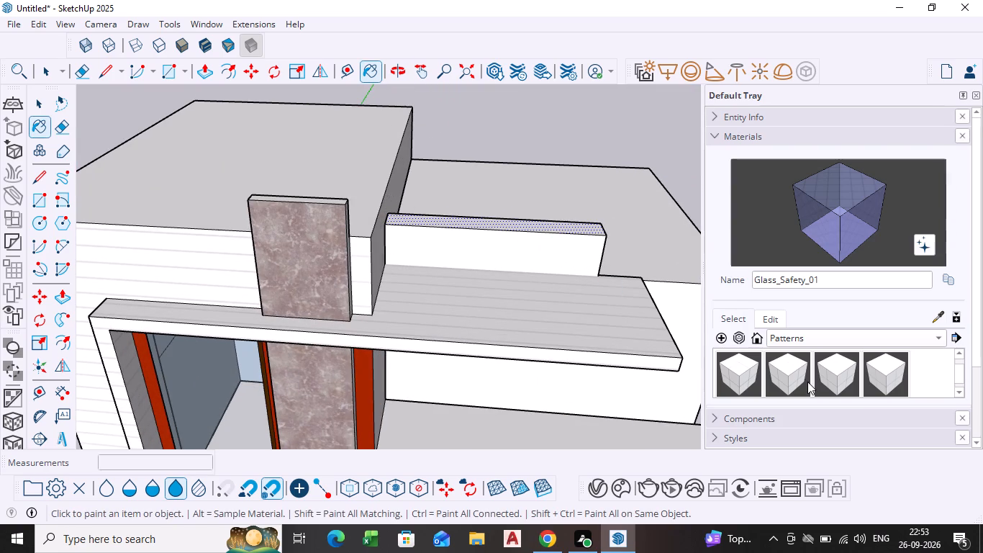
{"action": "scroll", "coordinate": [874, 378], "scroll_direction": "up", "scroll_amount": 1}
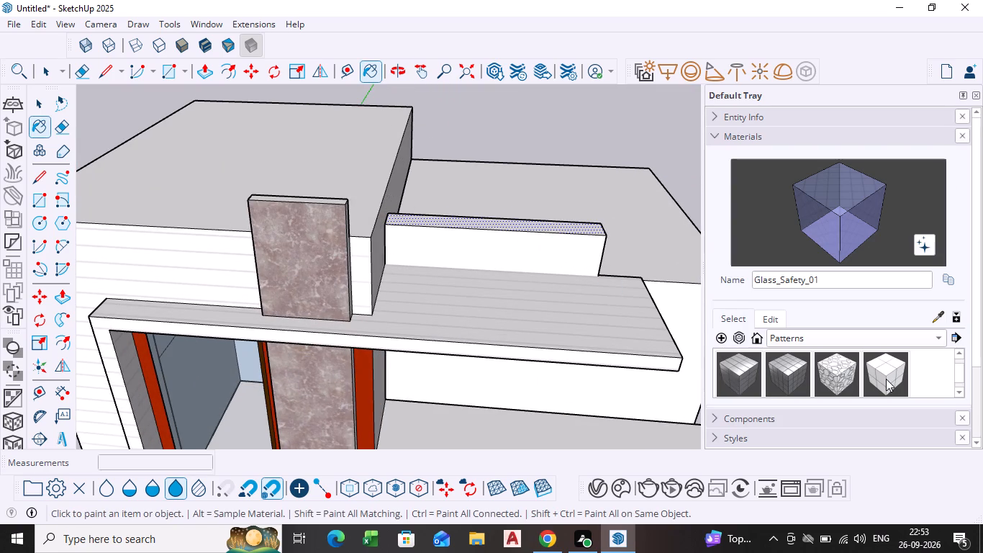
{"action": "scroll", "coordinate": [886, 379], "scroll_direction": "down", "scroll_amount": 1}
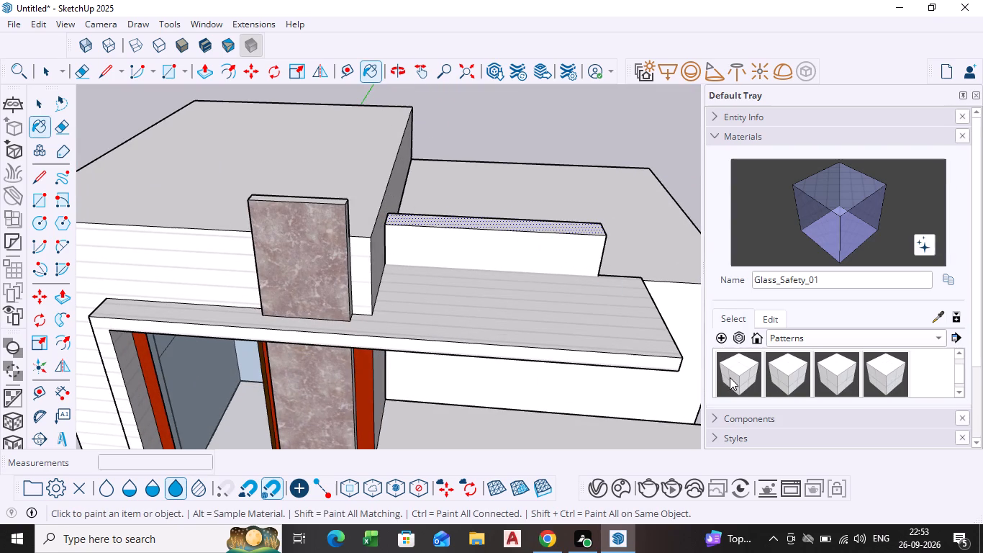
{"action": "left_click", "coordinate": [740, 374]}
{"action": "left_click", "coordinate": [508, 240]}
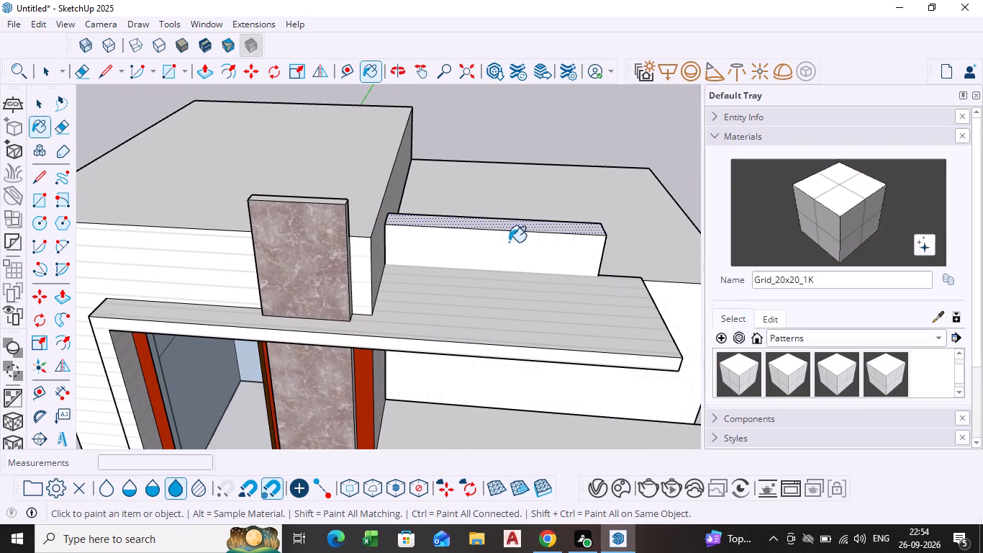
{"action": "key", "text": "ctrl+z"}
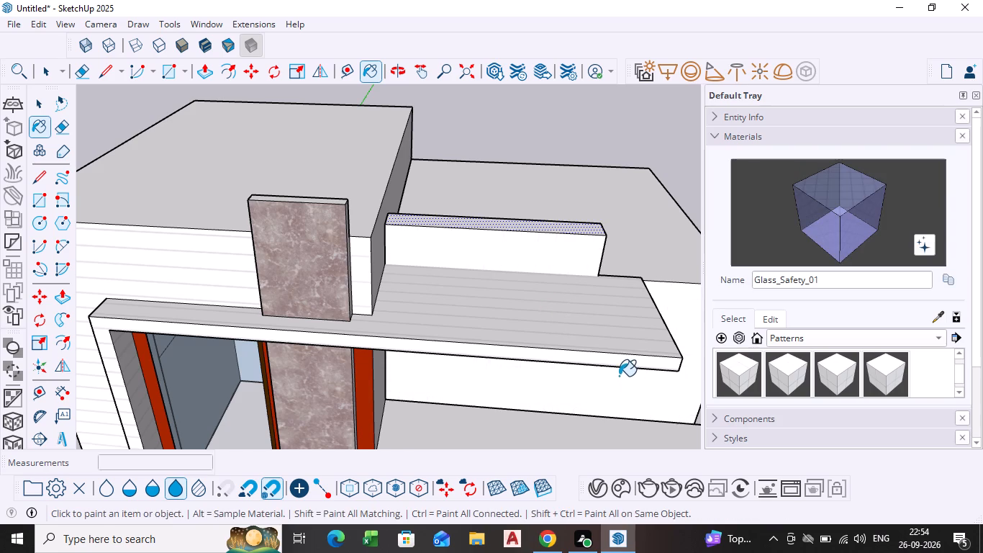
Draw a horizontal line across the full width of the parapet block's front face, just above its base.
{"action": "key", "text": "space"}
{"action": "key", "text": "l"}
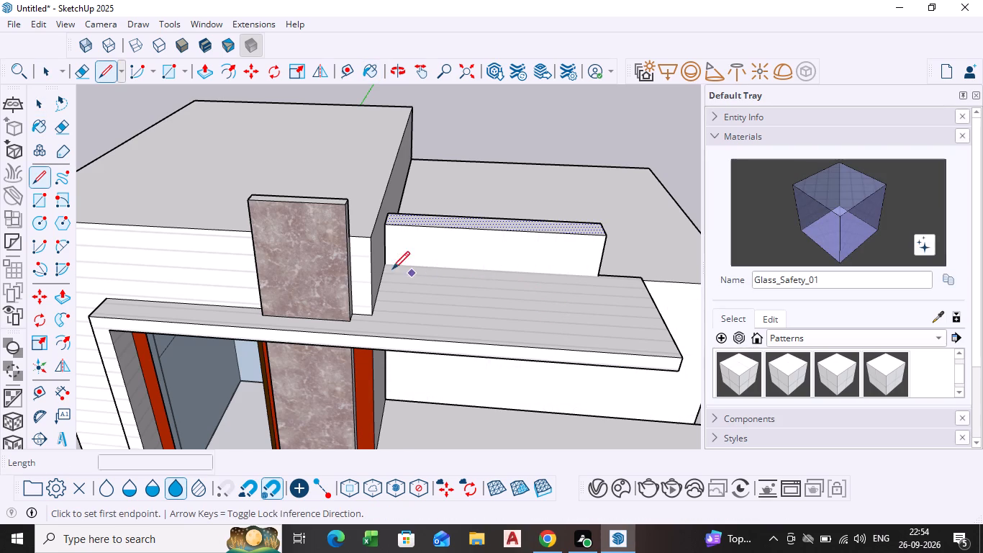
{"action": "left_click", "coordinate": [389, 262]}
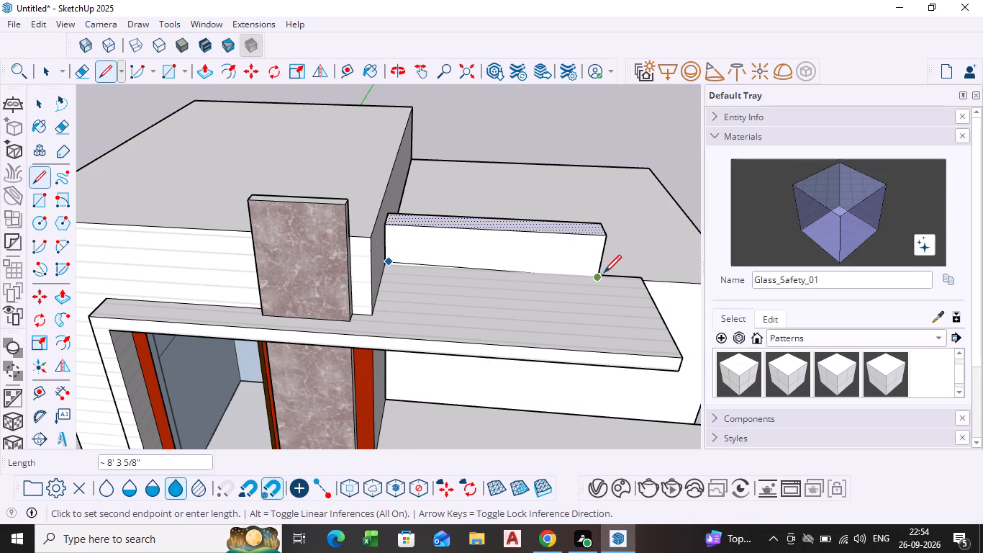
{"action": "scroll", "coordinate": [596, 267], "scroll_direction": "up", "scroll_amount": 1}
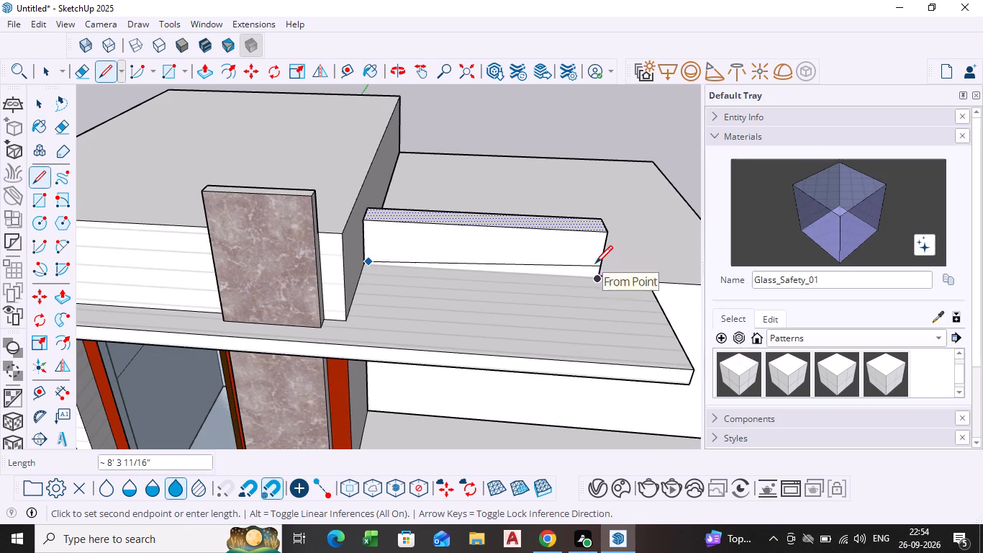
{"action": "scroll", "coordinate": [595, 277], "scroll_direction": "up", "scroll_amount": 3}
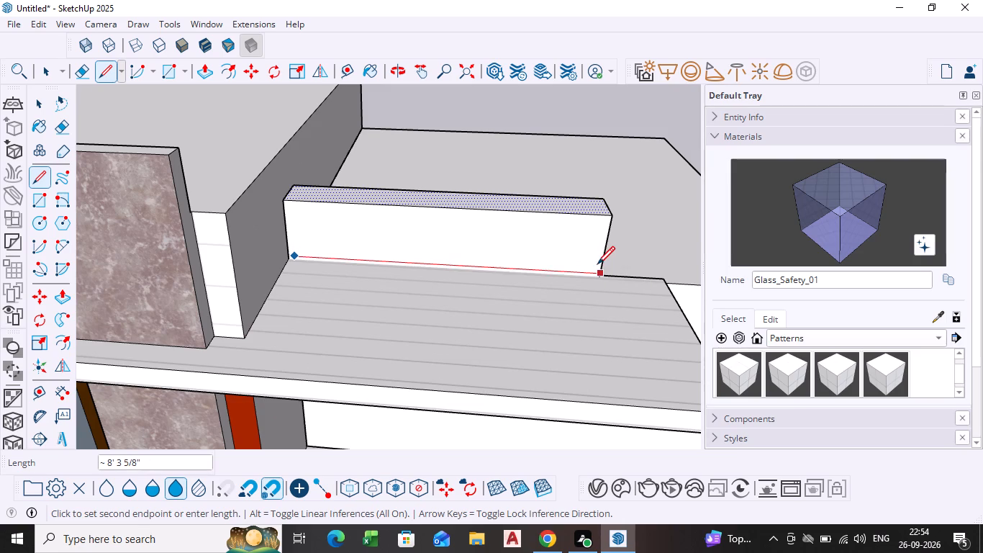
{"action": "key", "text": "Escape"}
{"action": "left_click", "coordinate": [600, 270]}
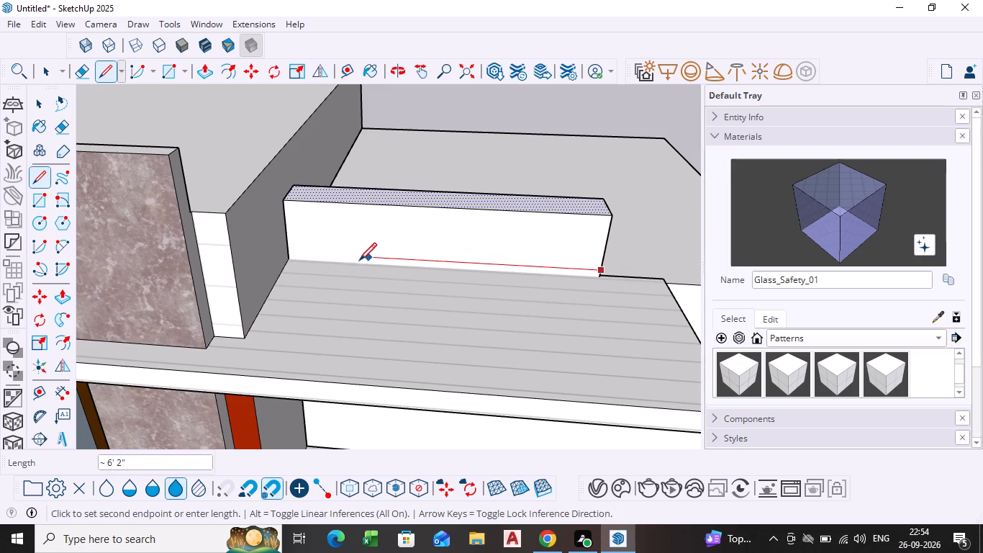
{"action": "left_click", "coordinate": [288, 251]}
{"action": "key", "text": "space"}
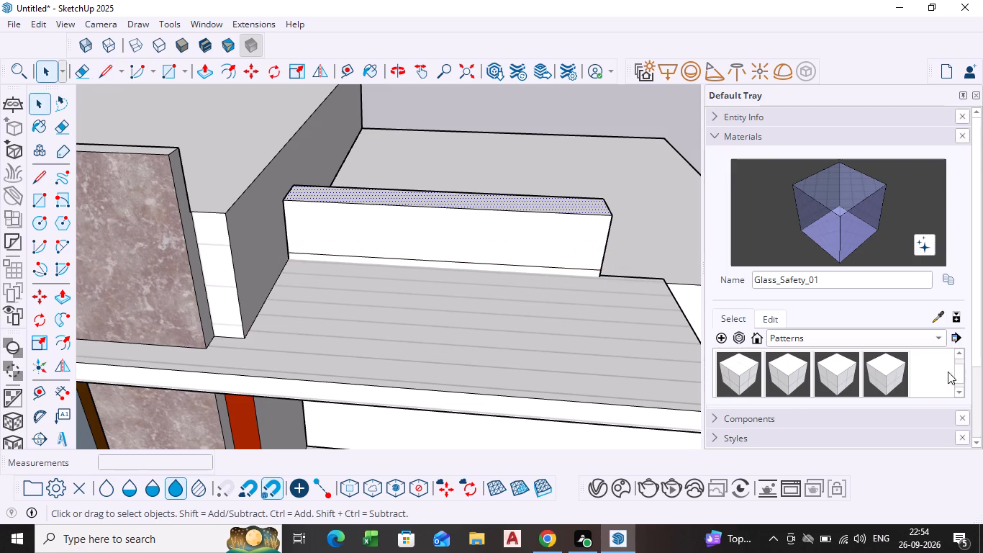
Paint the parapet block's front face above the dividing line with the Plank_Floor_1K pattern.
{"action": "scroll", "coordinate": [867, 373], "scroll_direction": "up", "scroll_amount": 1}
{"action": "scroll", "coordinate": [869, 372], "scroll_direction": "down", "scroll_amount": 3}
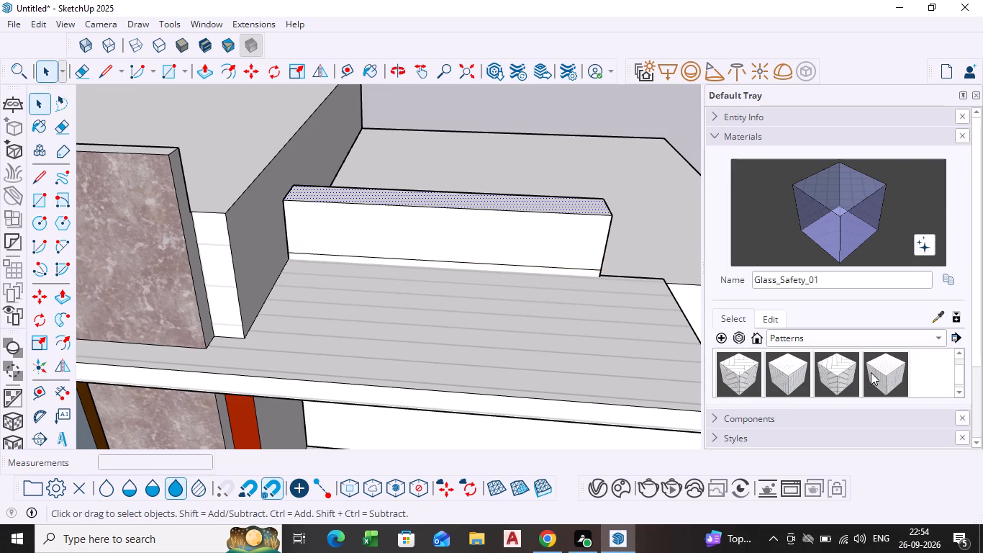
{"action": "scroll", "coordinate": [871, 372], "scroll_direction": "down", "scroll_amount": 3}
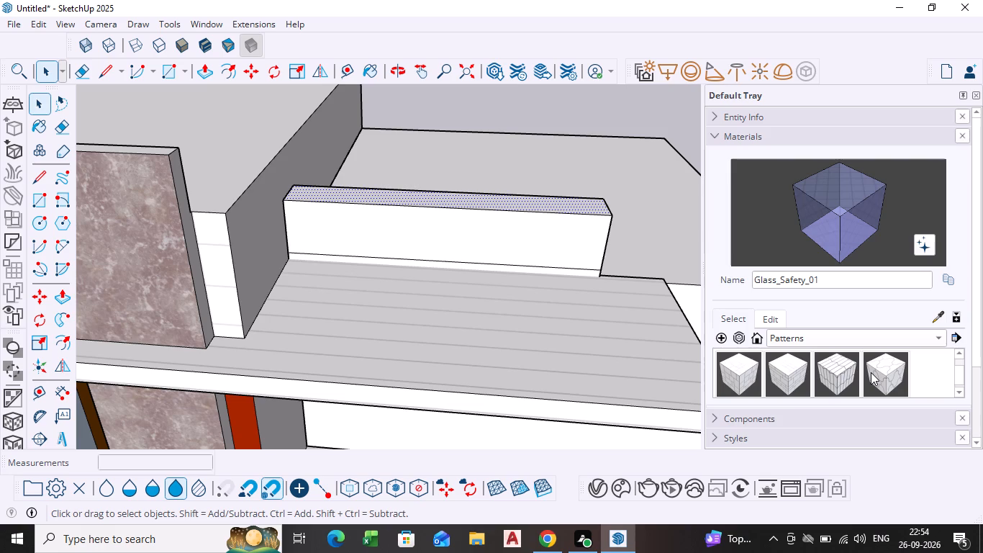
{"action": "scroll", "coordinate": [871, 372], "scroll_direction": "down", "scroll_amount": 1}
{"action": "left_click", "coordinate": [846, 379]}
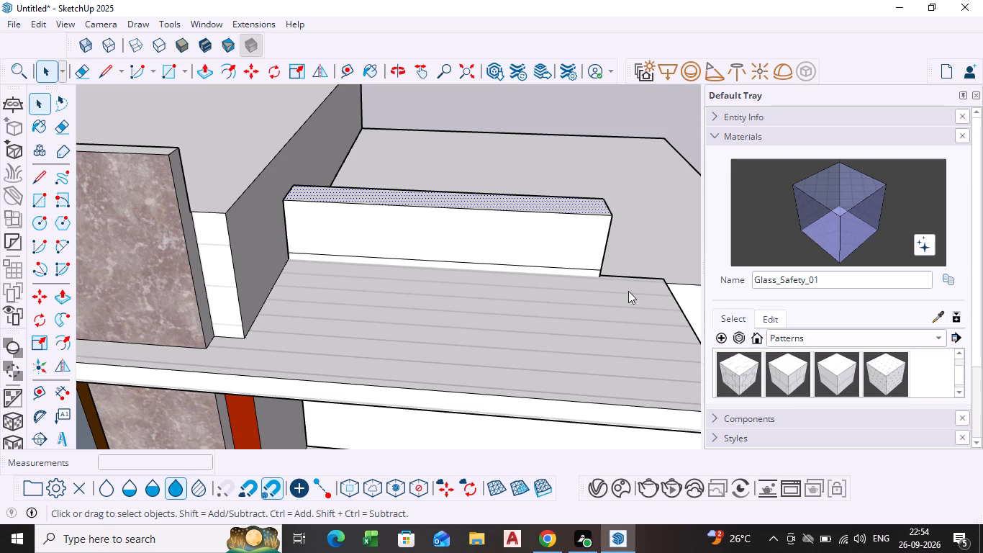
{"action": "double_click", "coordinate": [834, 369]}
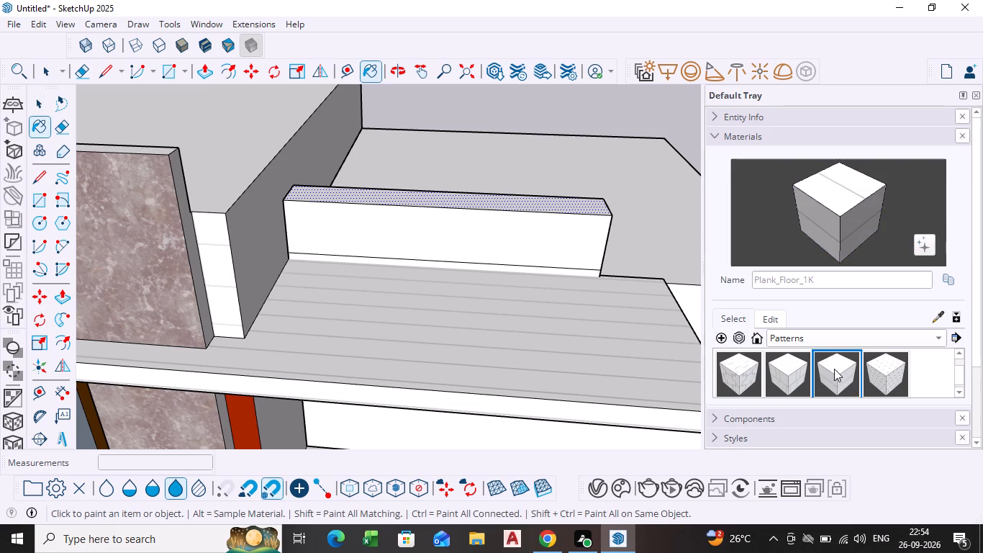
{"action": "left_click", "coordinate": [511, 241]}
{"action": "left_click", "coordinate": [526, 250]}
Examine the planked parapet block against the upper band, stone column and taller block from the front and above.
{"action": "scroll", "coordinate": [553, 276], "scroll_direction": "down", "scroll_amount": 2}
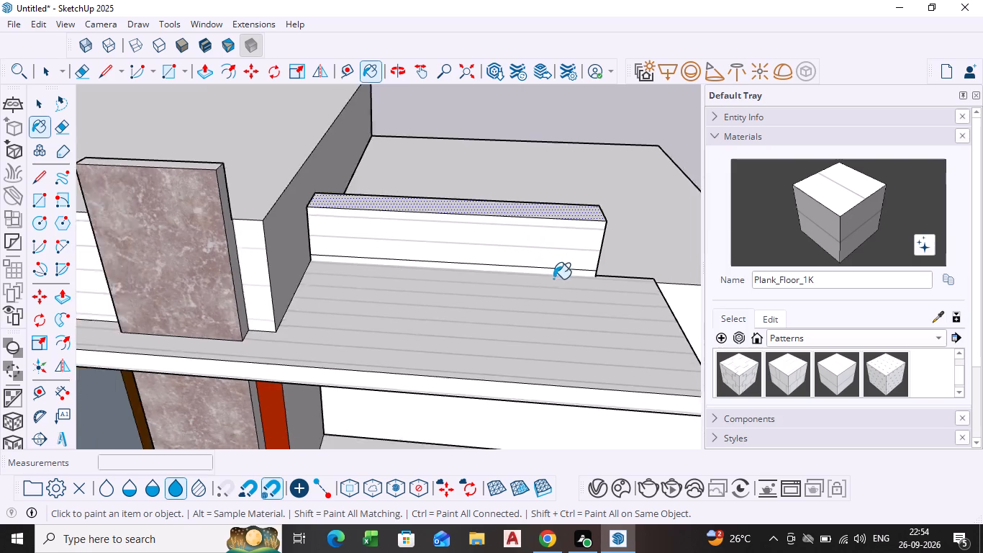
{"action": "scroll", "coordinate": [553, 279], "scroll_direction": "down", "scroll_amount": 7}
{"action": "middle_click_drag", "start_coordinate": [542, 313], "coordinate": [544, 243]}
{"action": "key", "text": "space"}
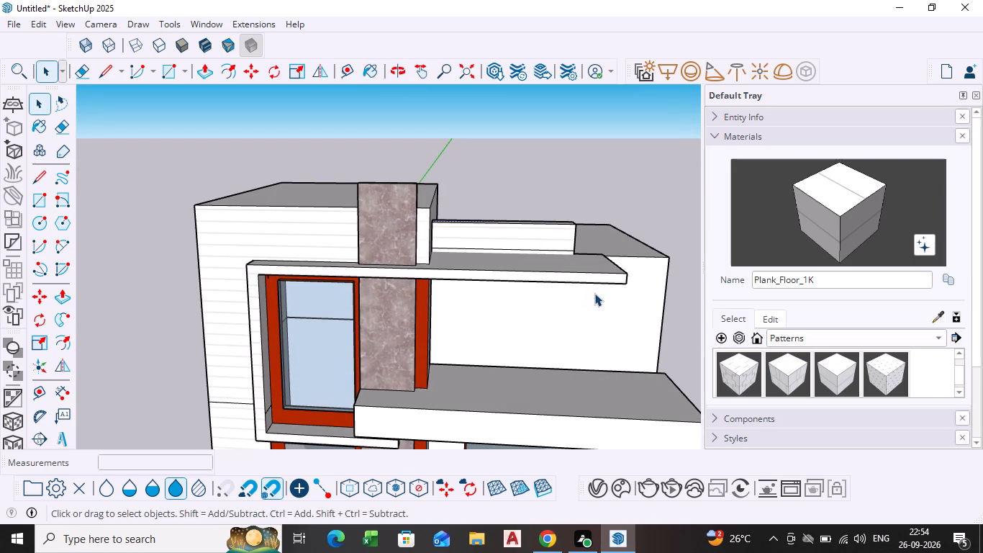
{"action": "scroll", "coordinate": [572, 307], "scroll_direction": "down", "scroll_amount": 3}
{"action": "middle_click_drag", "start_coordinate": [591, 228], "coordinate": [597, 209]}
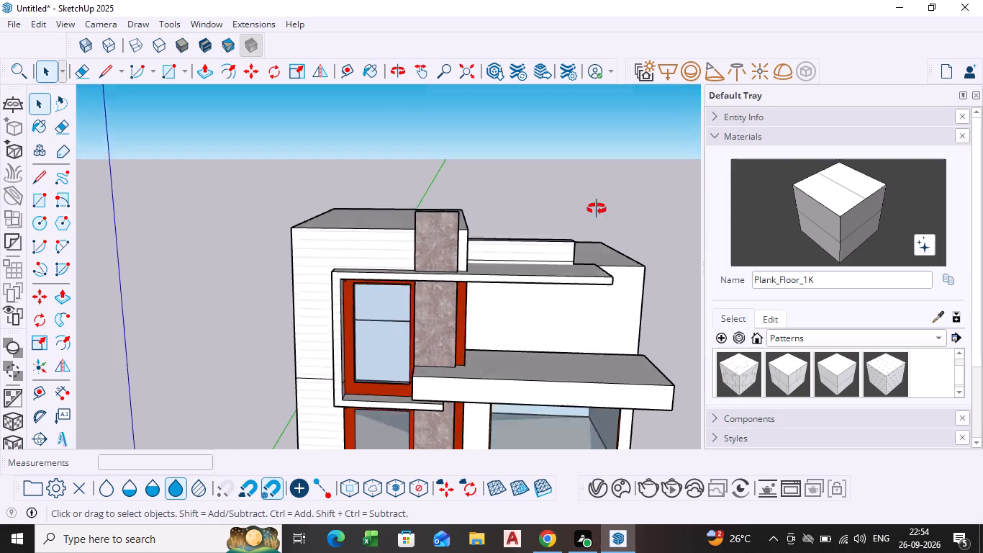
{"action": "middle_click_drag", "start_coordinate": [597, 209], "coordinate": [599, 200]}
{"action": "scroll", "coordinate": [515, 251], "scroll_direction": "up", "scroll_amount": 3}
{"action": "scroll", "coordinate": [518, 270], "scroll_direction": "down", "scroll_amount": 7}
{"action": "scroll", "coordinate": [581, 392], "scroll_direction": "down", "scroll_amount": 1}
{"action": "middle_click_drag", "start_coordinate": [581, 392], "coordinate": [578, 390]}
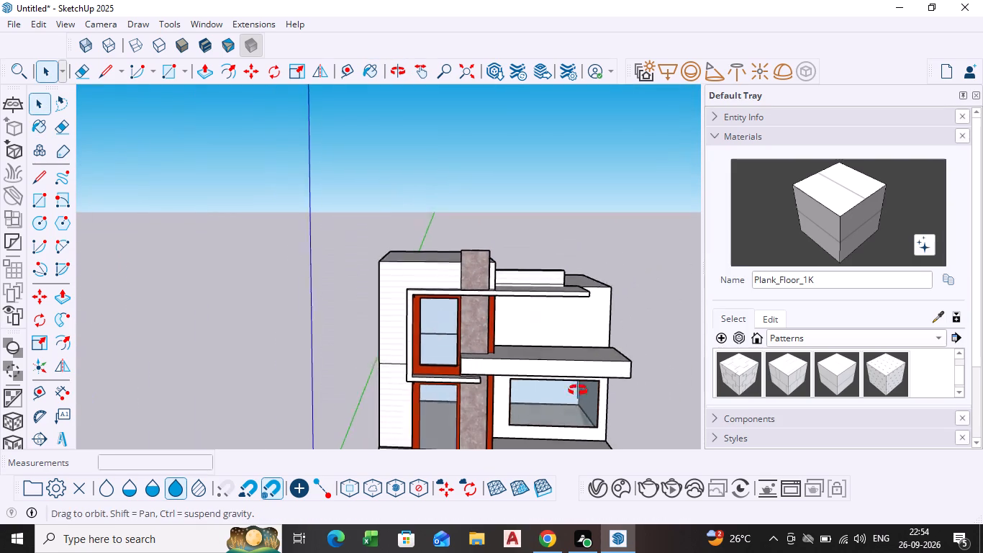
{"action": "middle_click_drag", "start_coordinate": [578, 390], "coordinate": [577, 342]}
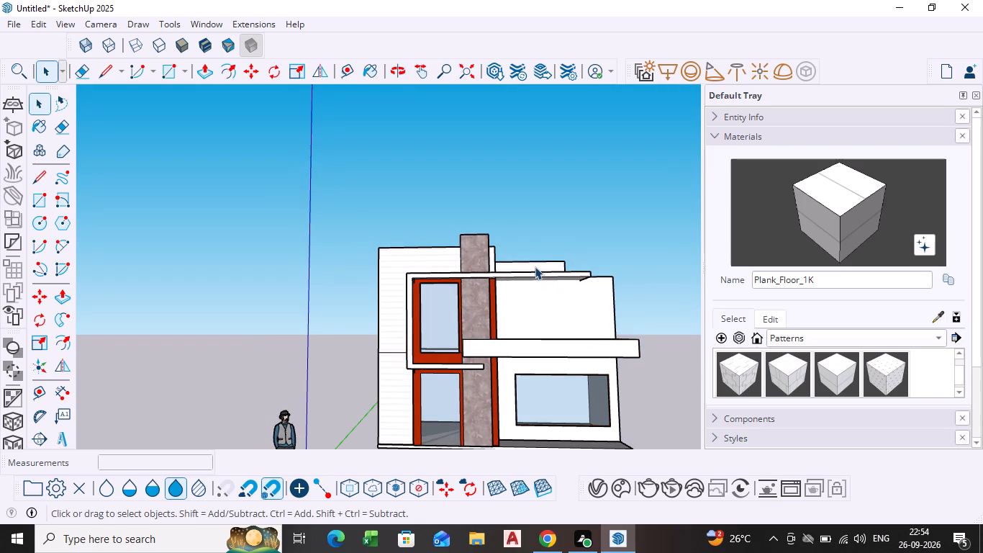
{"action": "middle_click_drag", "start_coordinate": [537, 273], "coordinate": [540, 308]}
{"action": "scroll", "coordinate": [539, 246], "scroll_direction": "up", "scroll_amount": 11}
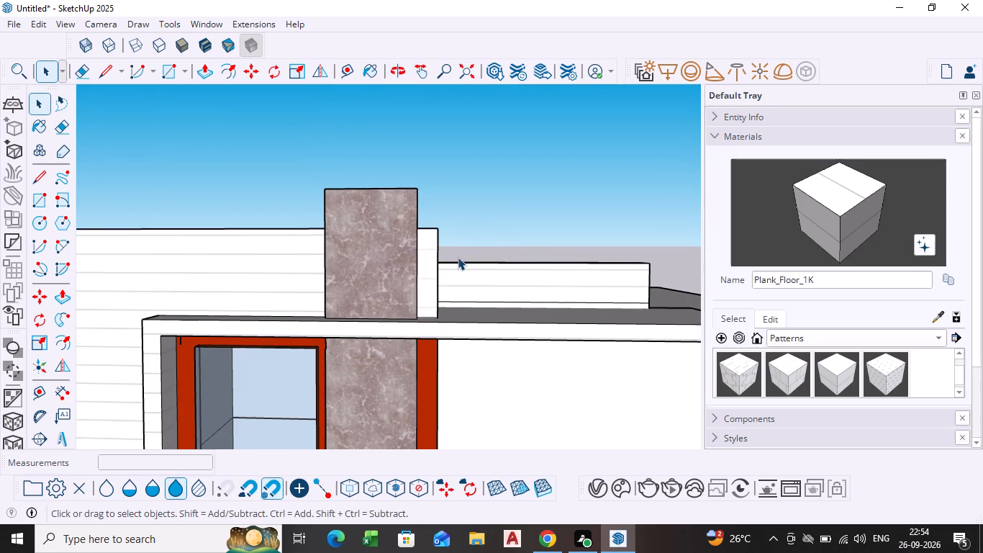
Draw a horizontal line about 8' 6" long across the parapet block's front face, just below its top edge.
{"action": "key", "text": "l"}
{"action": "scroll", "coordinate": [443, 268], "scroll_direction": "up", "scroll_amount": 8}
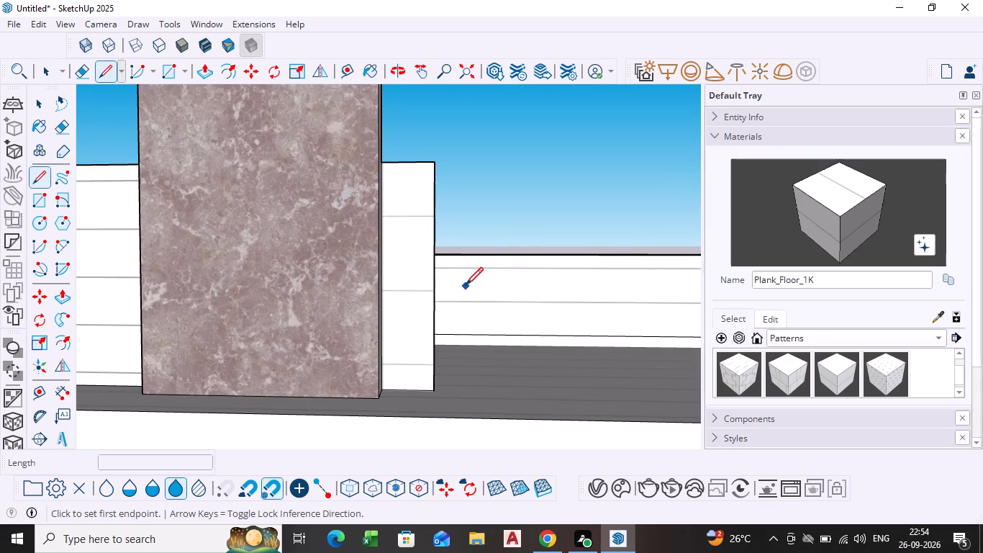
{"action": "middle_click_drag", "start_coordinate": [466, 287], "coordinate": [379, 276], "text": "shift"}
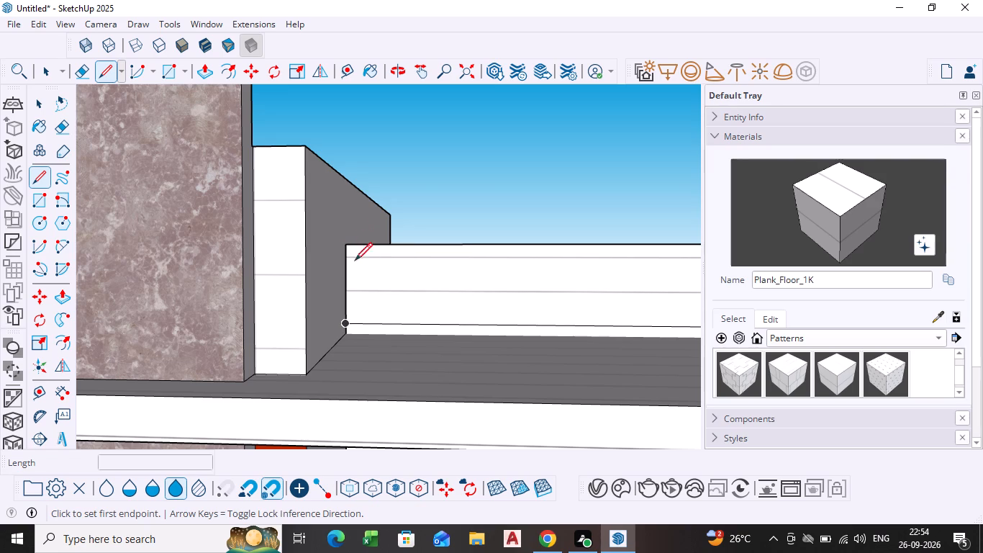
{"action": "scroll", "coordinate": [581, 313], "scroll_direction": "down", "scroll_amount": 1, "text": "shift"}
{"action": "middle_click_drag", "start_coordinate": [578, 310], "coordinate": [458, 264], "text": "shift"}
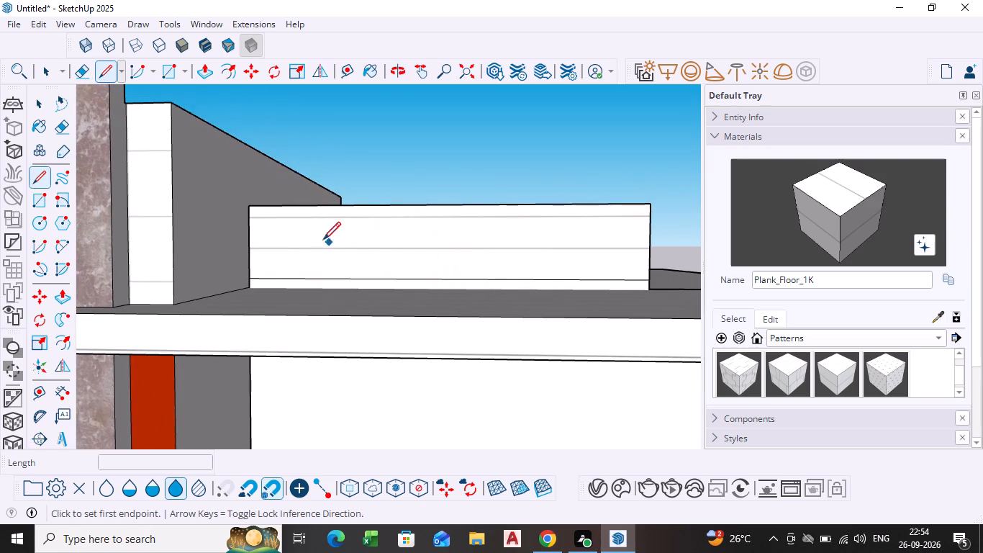
{"action": "middle_click_drag", "start_coordinate": [422, 302], "coordinate": [529, 328], "text": "shift"}
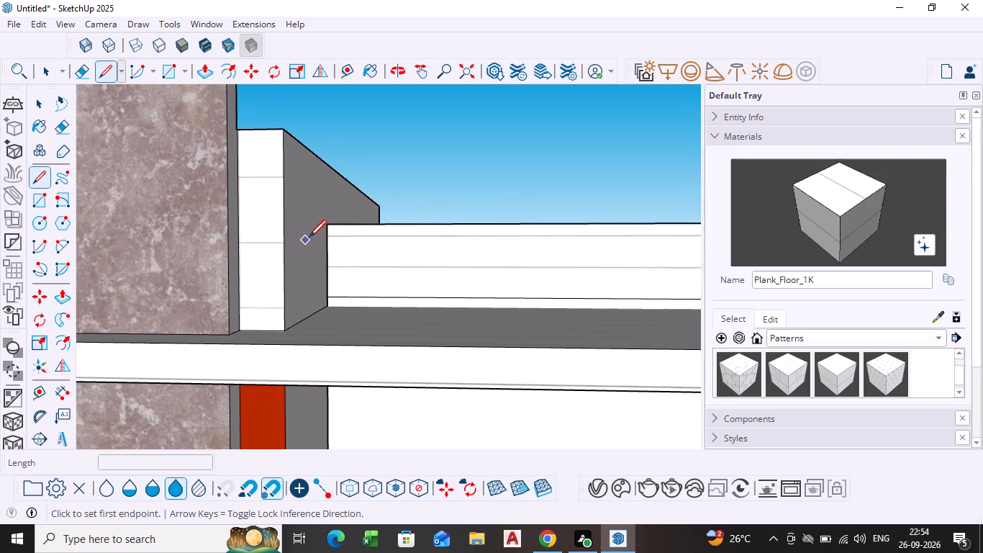
{"action": "left_click_drag", "start_coordinate": [331, 236], "coordinate": [335, 243]}
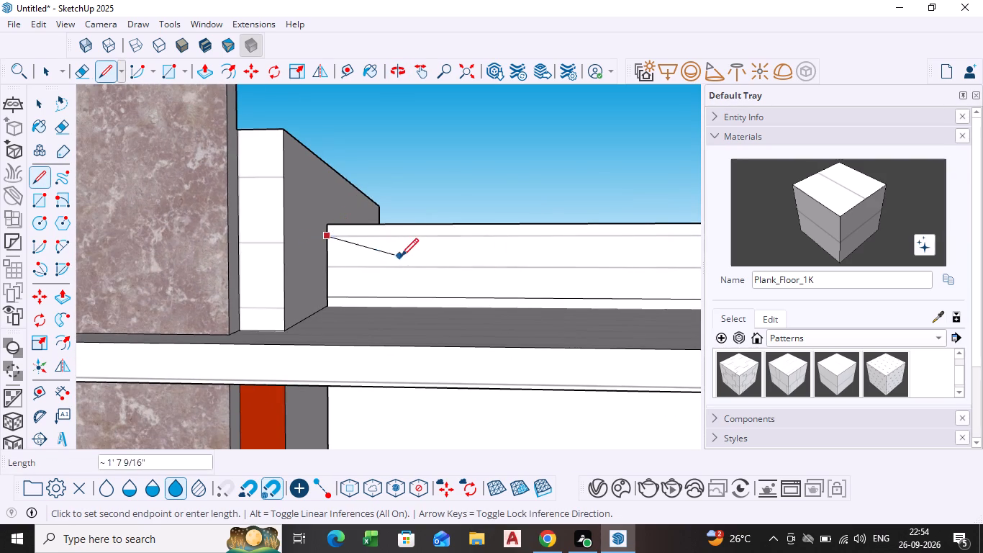
{"action": "scroll", "coordinate": [475, 263], "scroll_direction": "down", "scroll_amount": 5}
{"action": "middle_click_drag", "start_coordinate": [499, 248], "coordinate": [438, 257], "text": "shift"}
{"action": "scroll", "coordinate": [591, 262], "scroll_direction": "up", "scroll_amount": 2}
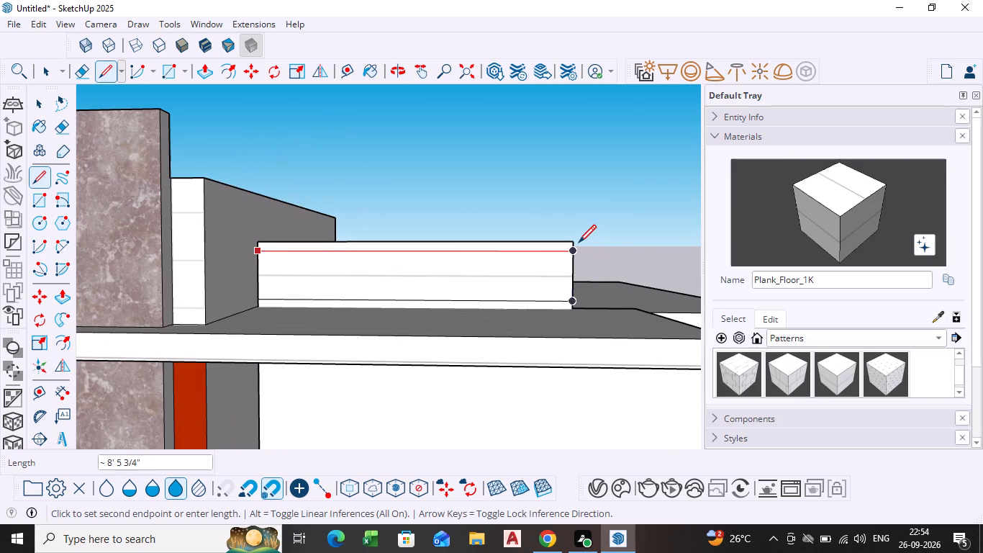
{"action": "left_click", "coordinate": [579, 244]}
{"action": "key", "text": "space"}
Push/Pull the narrow strip along the top of the parapet block's front face outward by about 2".
{"action": "left_click", "coordinate": [546, 243]}
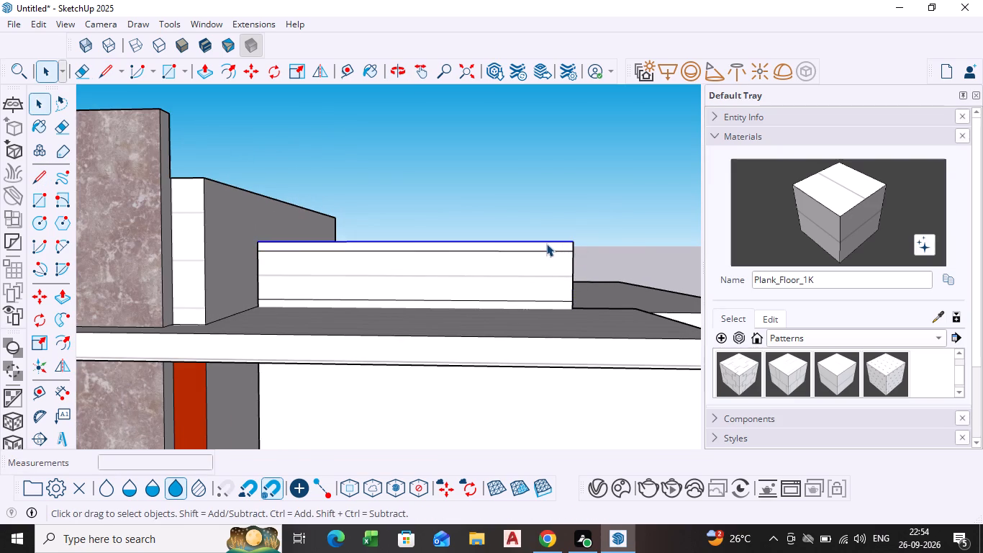
{"action": "left_click", "coordinate": [546, 248]}
{"action": "key", "text": "p"}
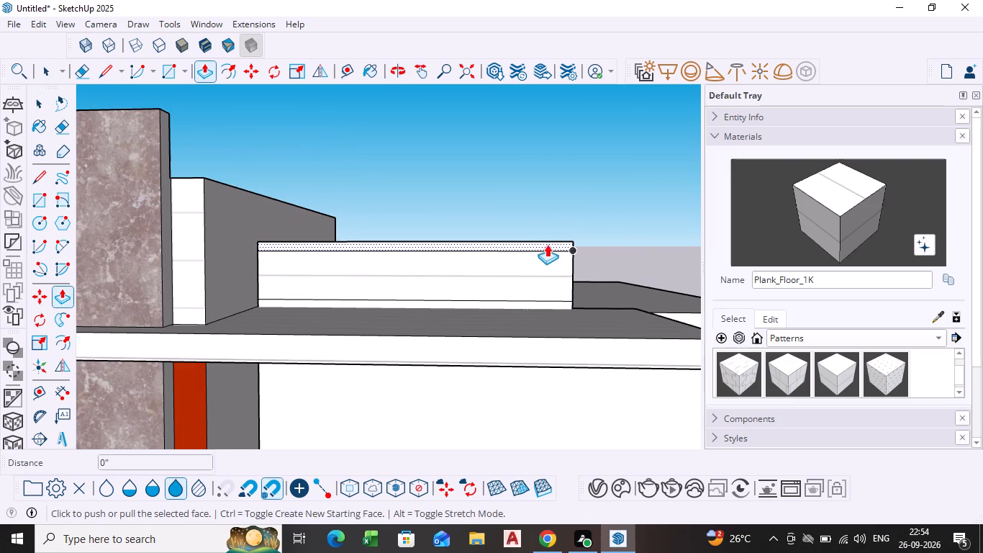
{"action": "left_click", "coordinate": [547, 236]}
{"action": "scroll", "coordinate": [550, 248], "scroll_direction": "down", "scroll_amount": 1}
{"action": "middle_click_drag", "start_coordinate": [550, 249], "coordinate": [551, 250]}
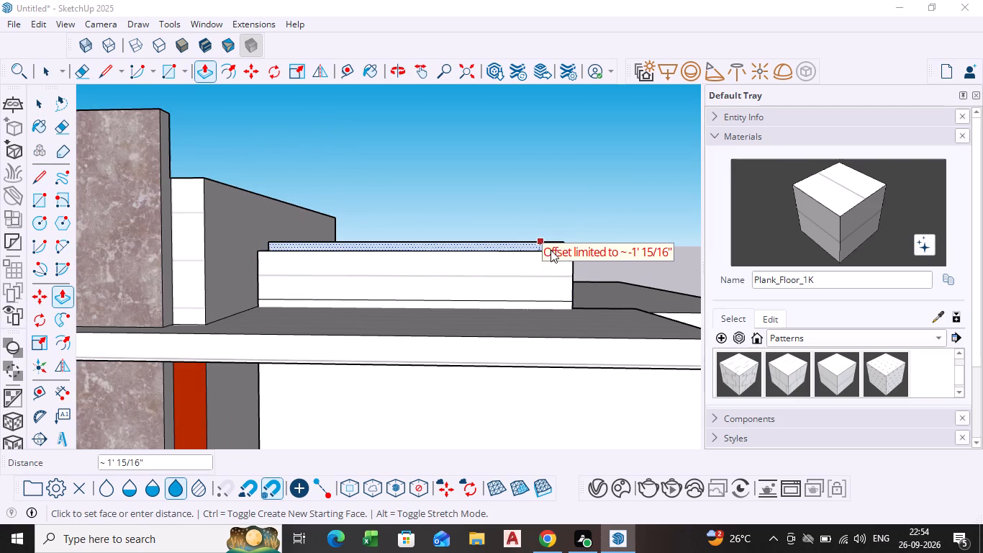
{"action": "middle_click_drag", "start_coordinate": [551, 250], "coordinate": [668, 228]}
{"action": "middle_click_drag", "start_coordinate": [542, 243], "coordinate": [560, 234], "text": "ctrl"}
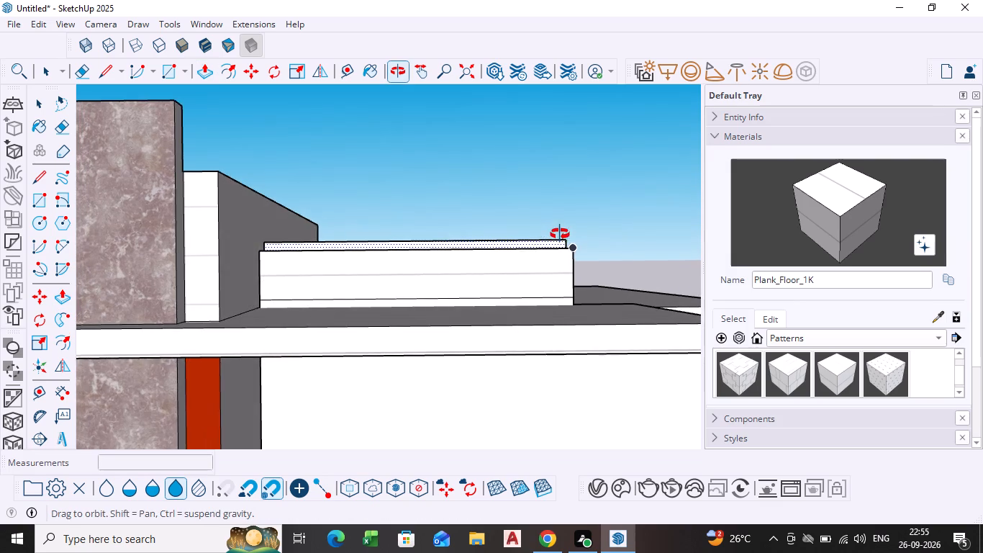
{"action": "middle_click_drag", "start_coordinate": [560, 234], "coordinate": [672, 232], "text": "ctrl"}
{"action": "middle_click_drag", "start_coordinate": [637, 241], "coordinate": [612, 333]}
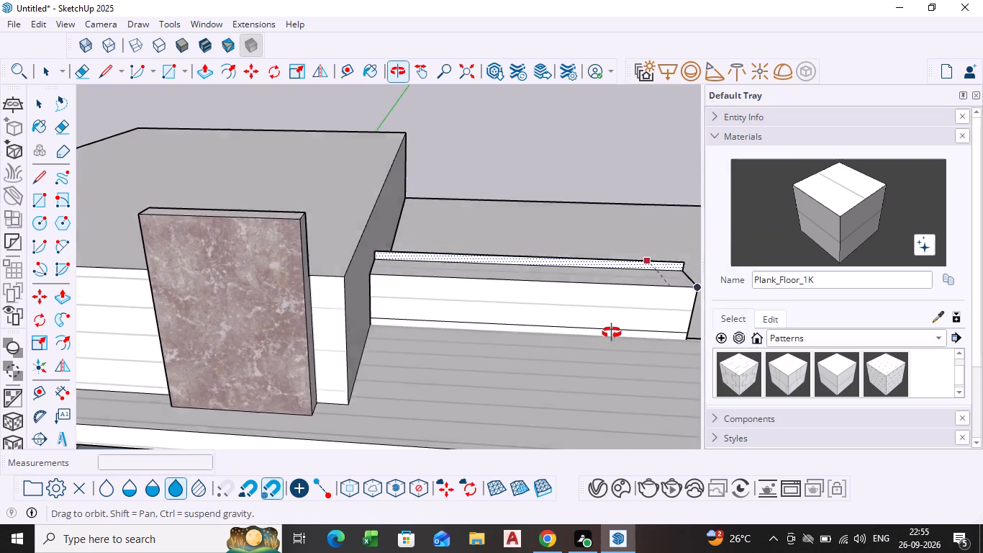
{"action": "middle_click_drag", "start_coordinate": [612, 333], "coordinate": [600, 355]}
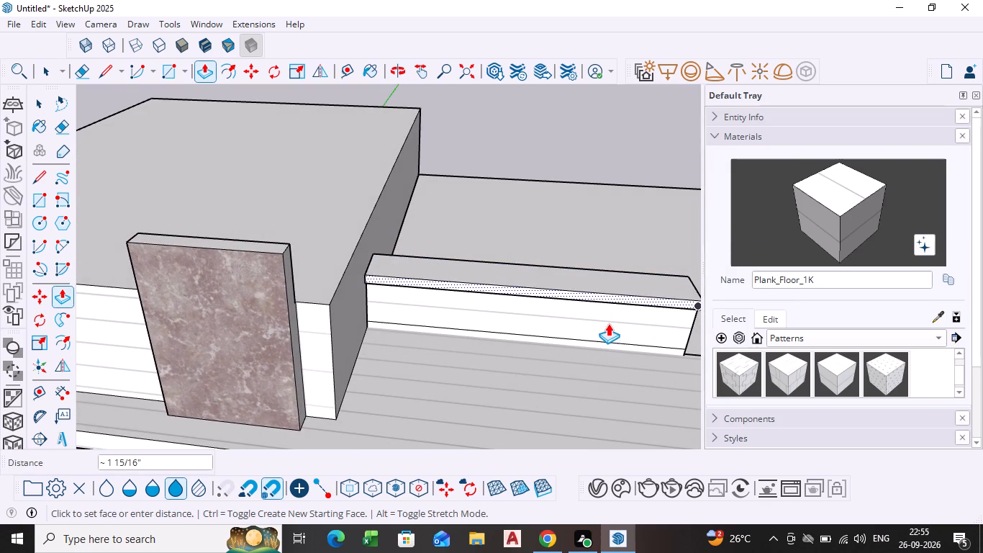
{"action": "left_click", "coordinate": [608, 323]}
{"action": "key", "text": "space"}
{"action": "scroll", "coordinate": [608, 328], "scroll_direction": "down", "scroll_amount": 5}
{"action": "middle_click_drag", "start_coordinate": [603, 320], "coordinate": [610, 239]}
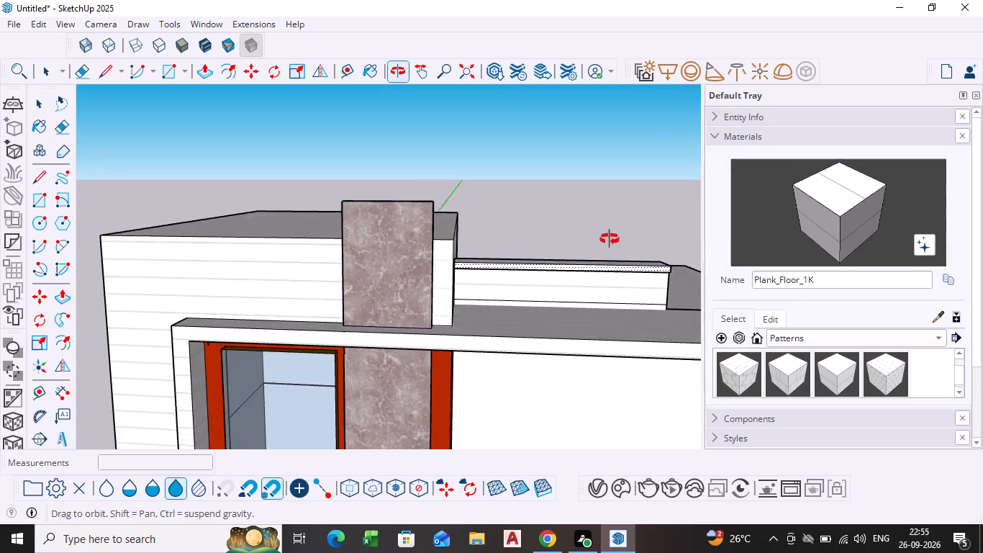
{"action": "middle_click_drag", "start_coordinate": [610, 239], "coordinate": [601, 223]}
{"action": "scroll", "coordinate": [588, 260], "scroll_direction": "up", "scroll_amount": 4}
{"action": "key", "text": "space"}
{"action": "left_click", "coordinate": [597, 197]}
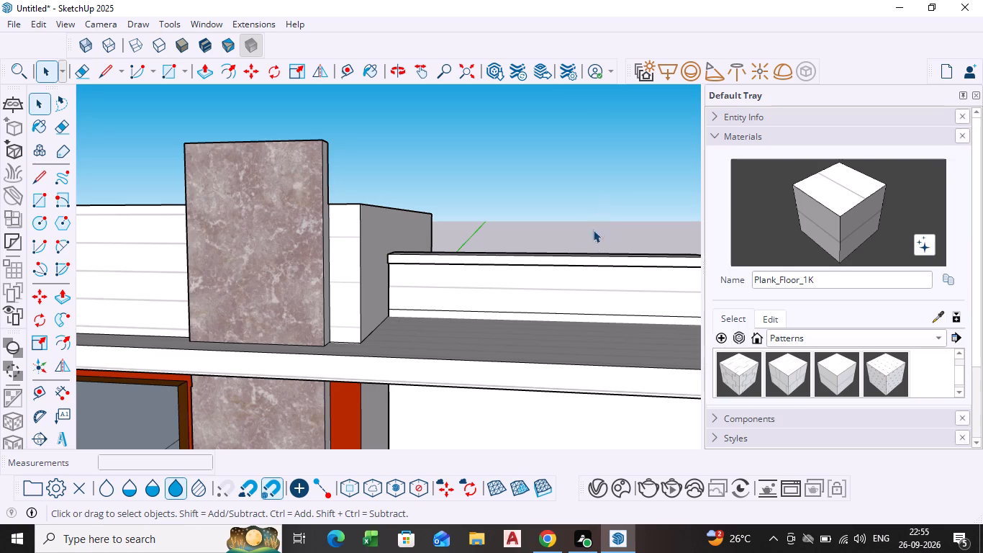
Paint the front face of the parapet block's projecting top strip with the solid colour C02_Golden_Beige.
{"action": "scroll", "coordinate": [586, 266], "scroll_direction": "down", "scroll_amount": 9}
{"action": "middle_click_drag", "start_coordinate": [587, 314], "coordinate": [579, 300]}
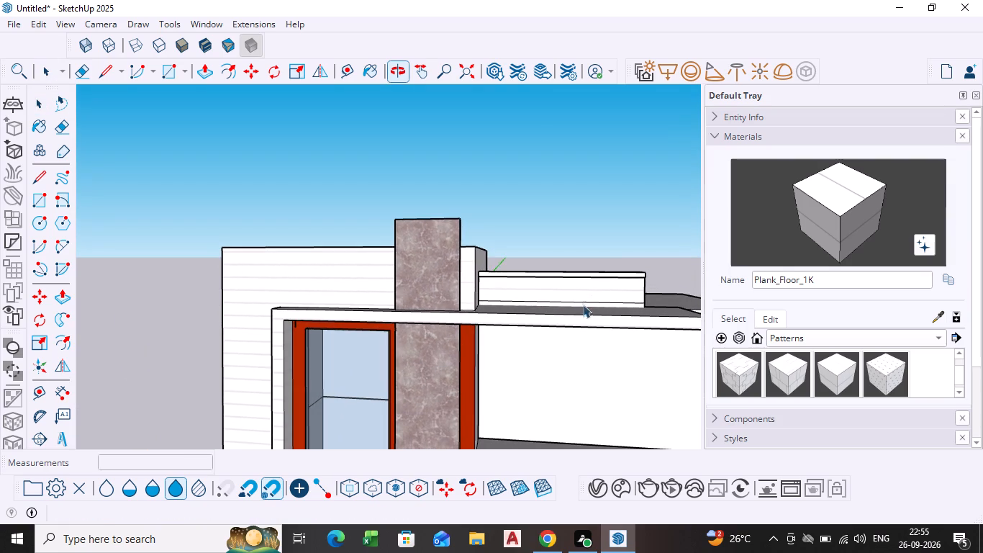
{"action": "middle_click_drag", "start_coordinate": [590, 302], "coordinate": [548, 275], "text": "shift"}
{"action": "left_click", "coordinate": [843, 341]}
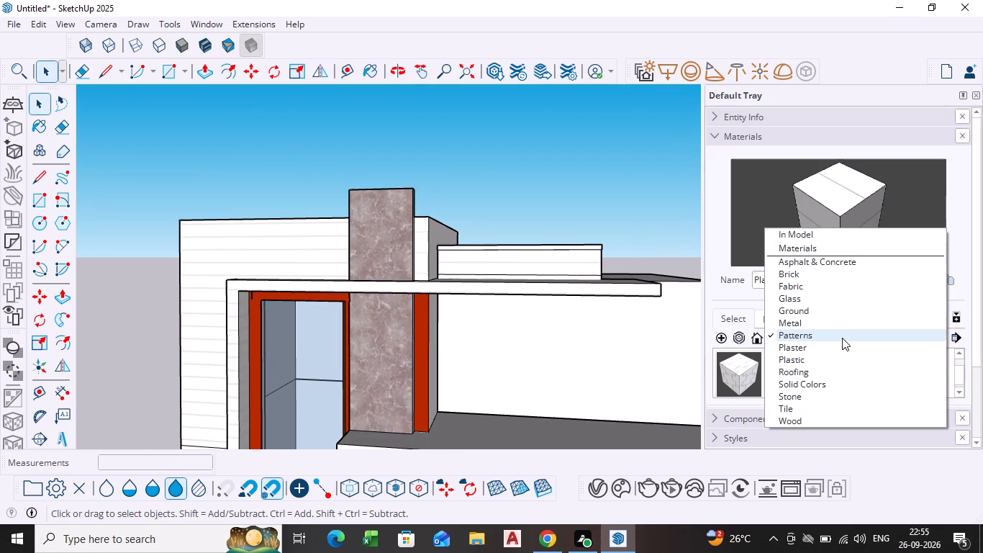
{"action": "left_click", "coordinate": [798, 388]}
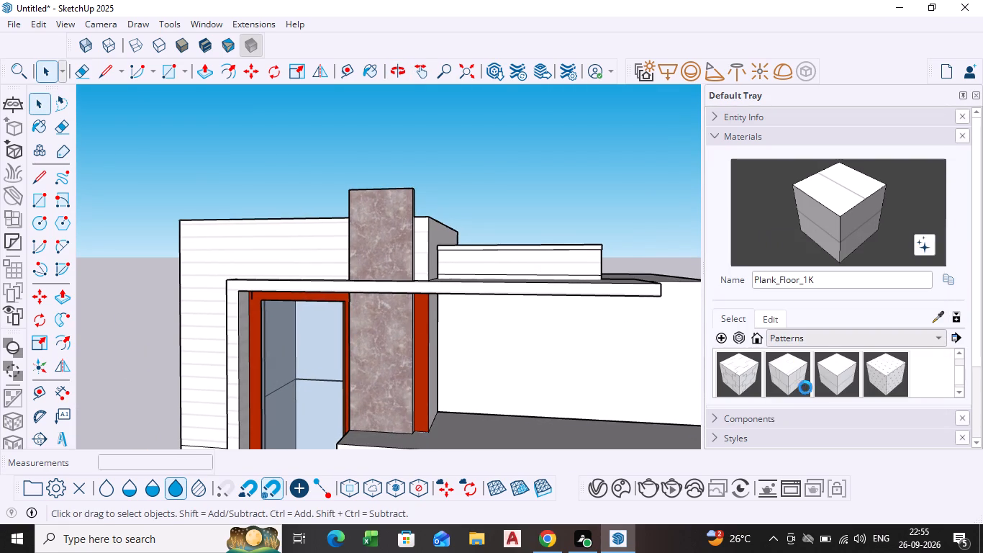
{"action": "scroll", "coordinate": [498, 264], "scroll_direction": "down", "scroll_amount": 4}
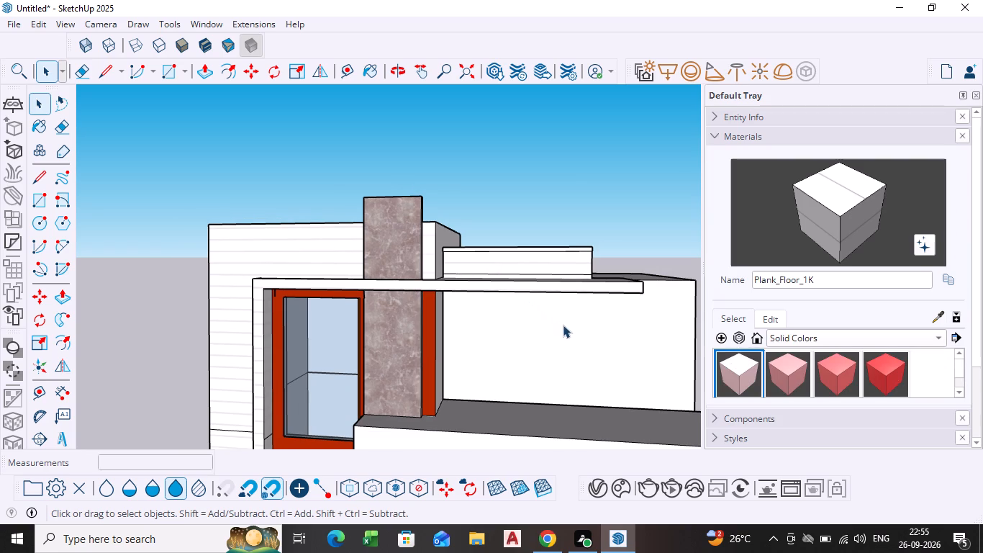
{"action": "scroll", "coordinate": [789, 373], "scroll_direction": "down", "scroll_amount": 2}
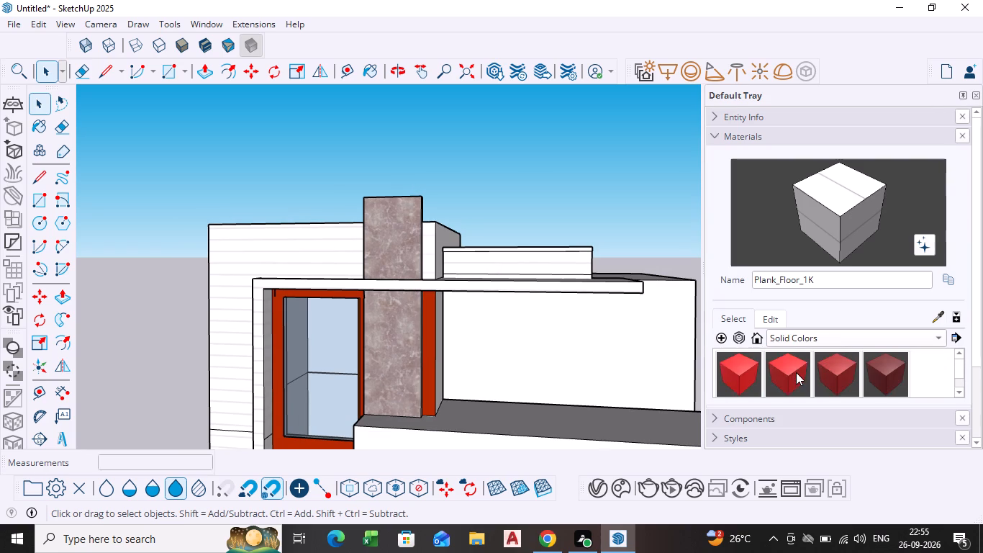
{"action": "scroll", "coordinate": [797, 372], "scroll_direction": "down", "scroll_amount": 6}
{"action": "scroll", "coordinate": [797, 372], "scroll_direction": "up", "scroll_amount": 3}
{"action": "left_click", "coordinate": [787, 370]}
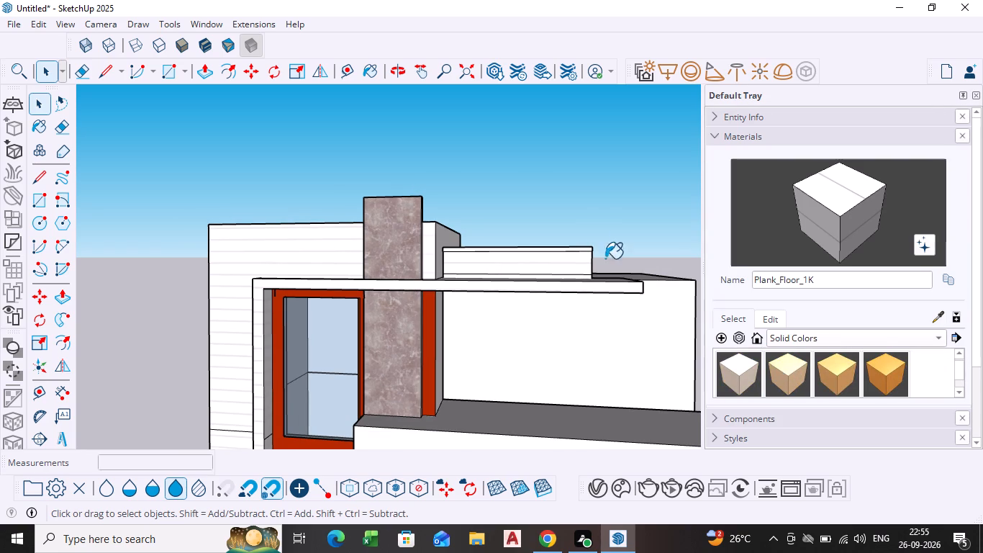
{"action": "scroll", "coordinate": [584, 236], "scroll_direction": "up", "scroll_amount": 8}
{"action": "left_click", "coordinate": [518, 255]}
{"action": "scroll", "coordinate": [521, 257], "scroll_direction": "down", "scroll_amount": 3}
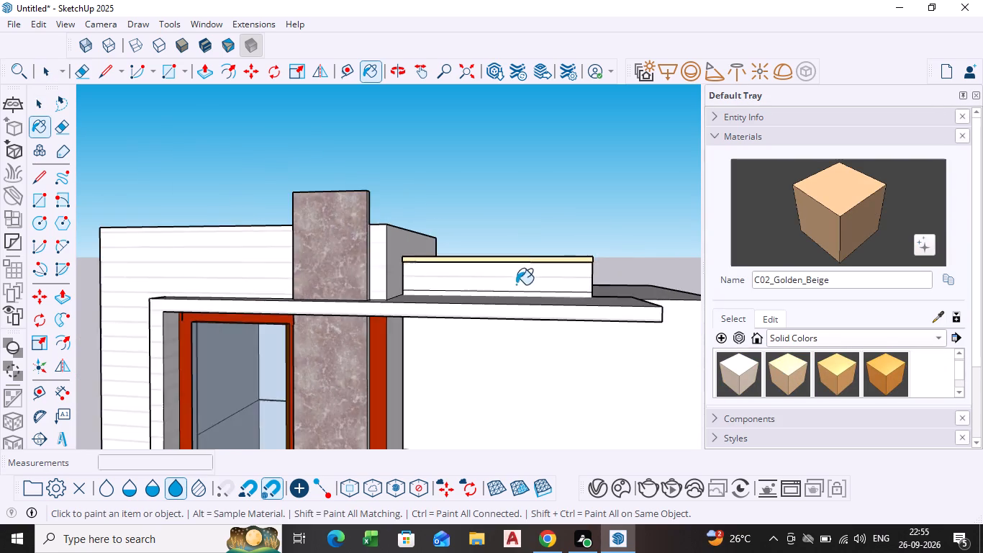
{"action": "scroll", "coordinate": [516, 284], "scroll_direction": "down", "scroll_amount": 7}
{"action": "key", "text": "v"}
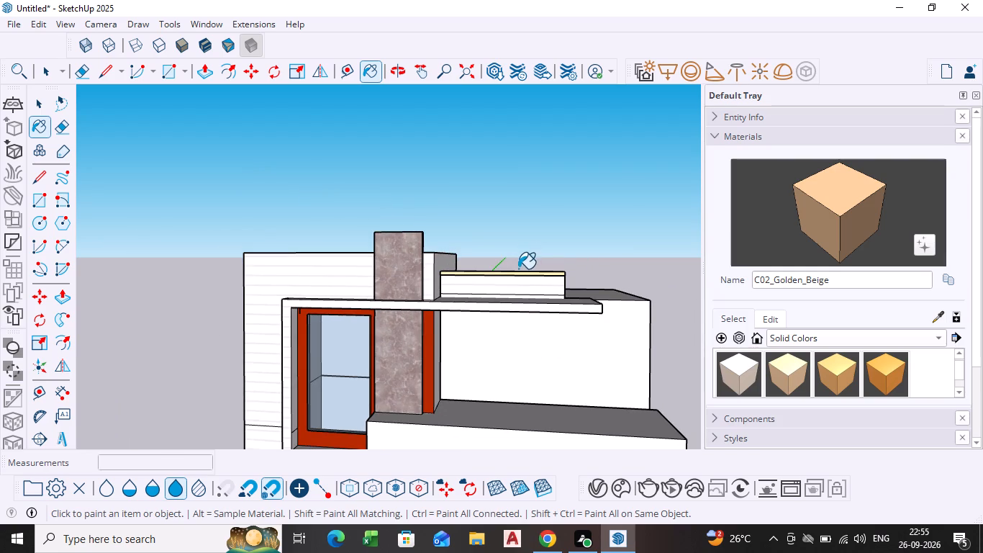
Push/Pull the front face of the beige strip along the parapet block's top edge to adjust its projection.
{"action": "scroll", "coordinate": [519, 271], "scroll_direction": "up", "scroll_amount": 8}
{"action": "key", "text": "space"}
{"action": "left_click", "coordinate": [520, 264]}
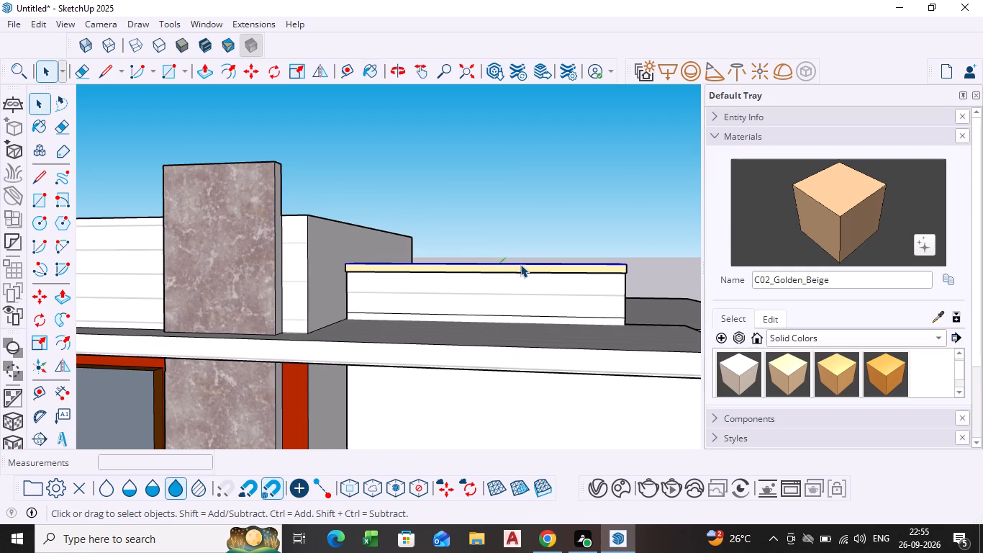
{"action": "left_click", "coordinate": [520, 269]}
{"action": "key", "text": "p"}
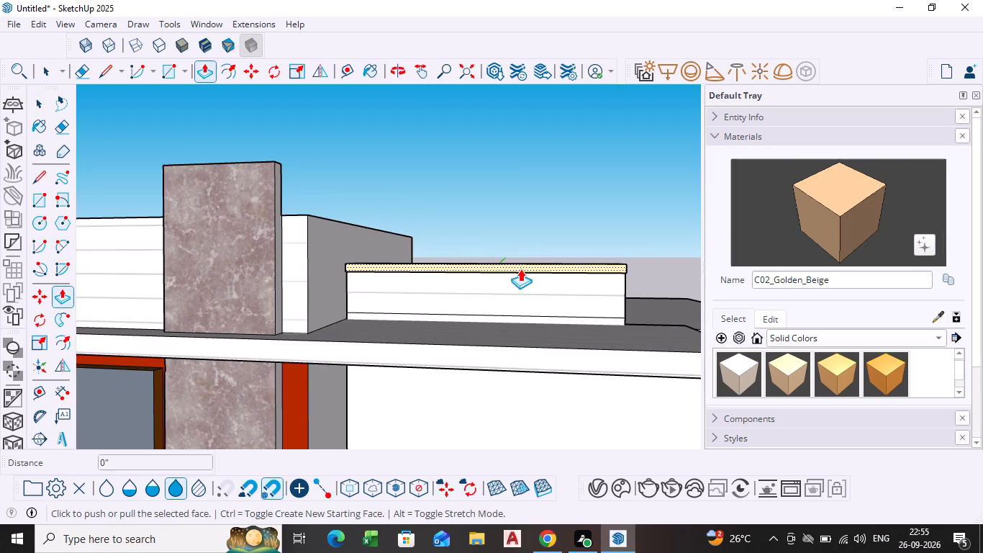
{"action": "left_click", "coordinate": [522, 258]}
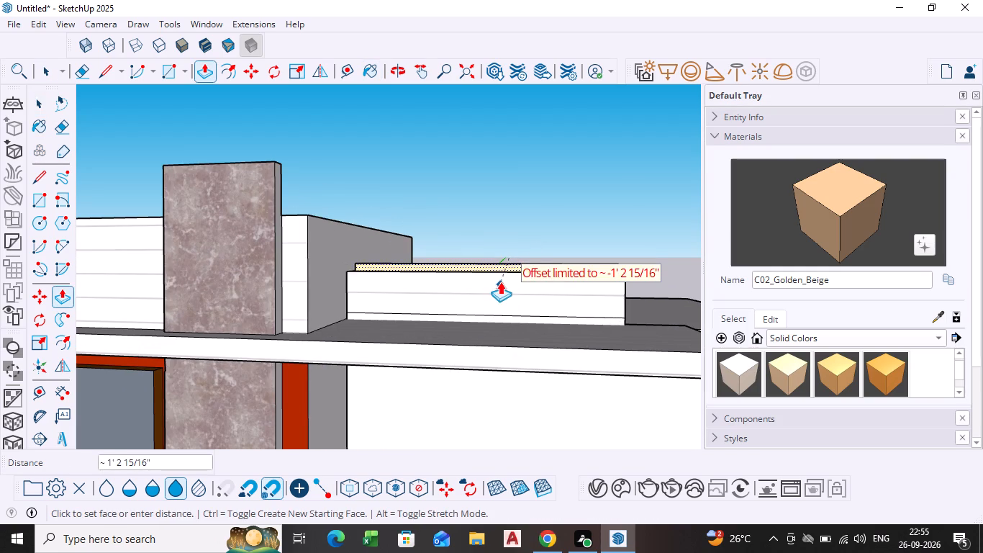
{"action": "middle_click_drag", "start_coordinate": [502, 289], "coordinate": [556, 405]}
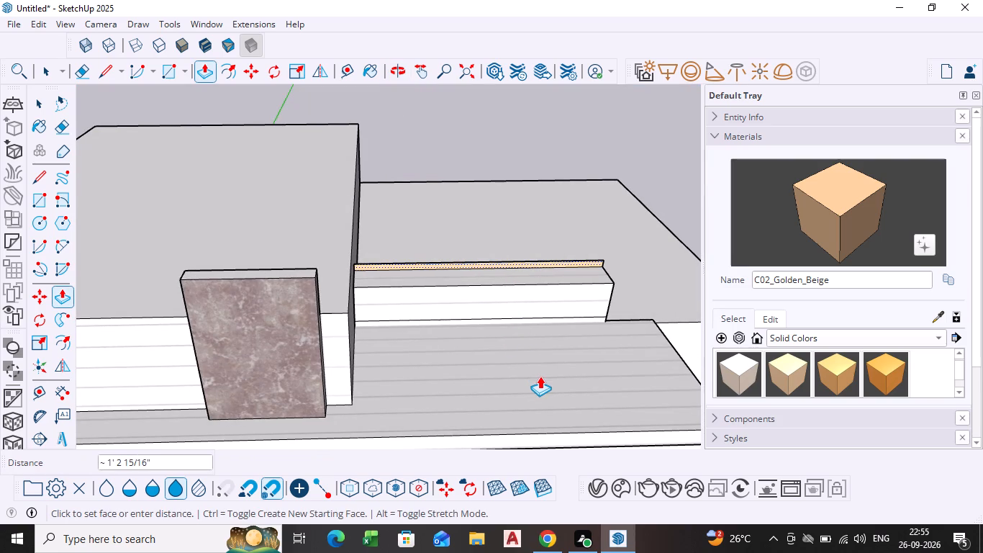
Undo the last push/pull and pull the beige front face of the roof parapet cap slightly forward.
{"action": "key", "text": "ctrl+z"}
{"action": "scroll", "coordinate": [517, 291], "scroll_direction": "up", "scroll_amount": 3}
{"action": "left_click", "coordinate": [510, 277]}
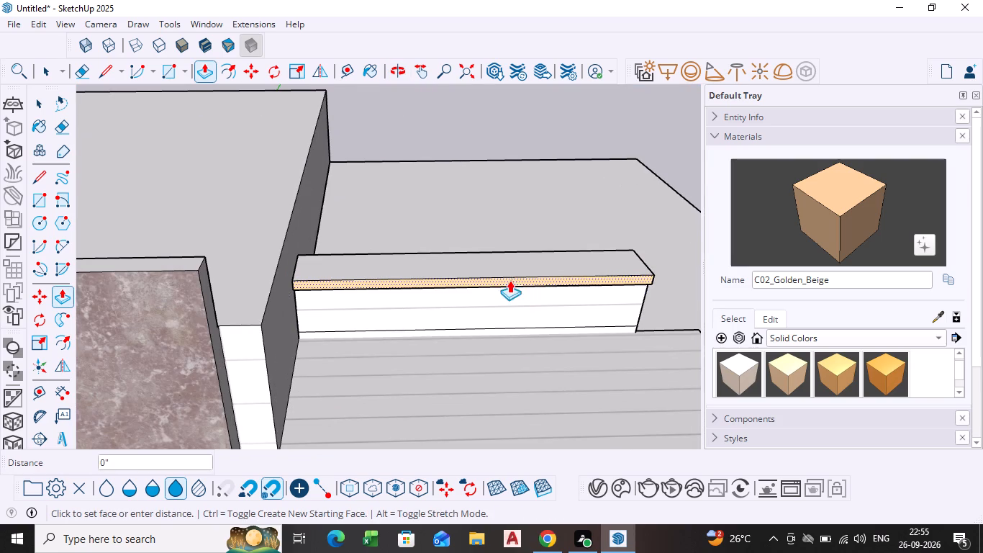
{"action": "left_click", "coordinate": [509, 304]}
{"action": "key", "text": "space"}
Examine the whole front elevation of the house from above and from below.
{"action": "scroll", "coordinate": [522, 337], "scroll_direction": "down", "scroll_amount": 6}
{"action": "middle_click_drag", "start_coordinate": [525, 346], "coordinate": [518, 285]}
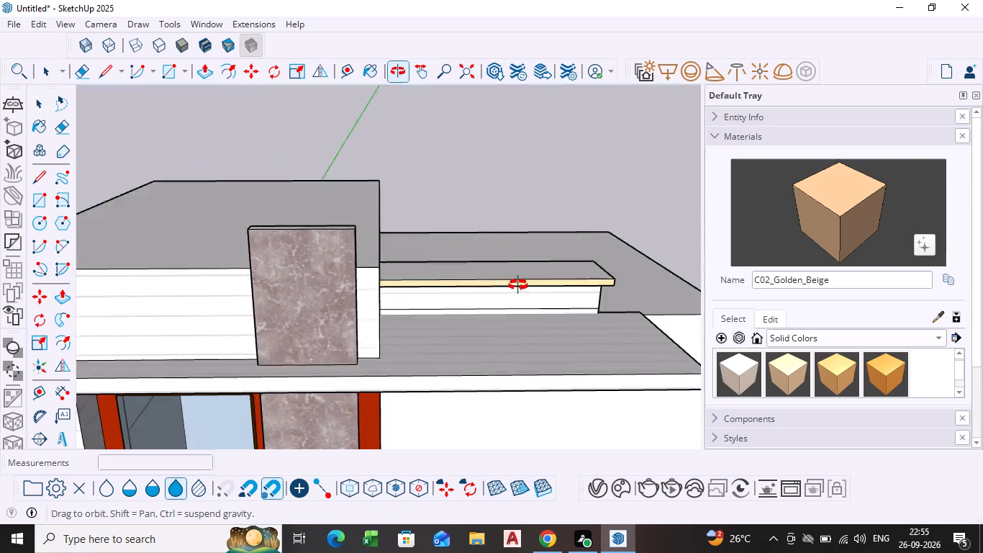
{"action": "middle_click_drag", "start_coordinate": [518, 285], "coordinate": [514, 271]}
{"action": "key", "text": "Escape"}
{"action": "key", "text": "space"}
{"action": "scroll", "coordinate": [583, 246], "scroll_direction": "down", "scroll_amount": 11}
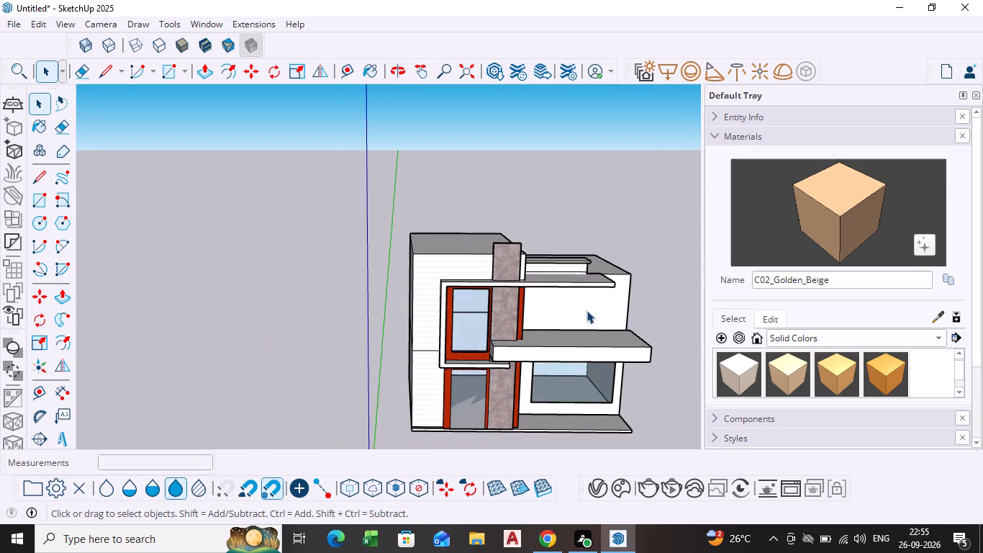
{"action": "middle_click_drag", "start_coordinate": [599, 352], "coordinate": [583, 304]}
{"action": "scroll", "coordinate": [599, 352], "scroll_direction": "down", "scroll_amount": 1}
{"action": "scroll", "coordinate": [599, 338], "scroll_direction": "up", "scroll_amount": 3}
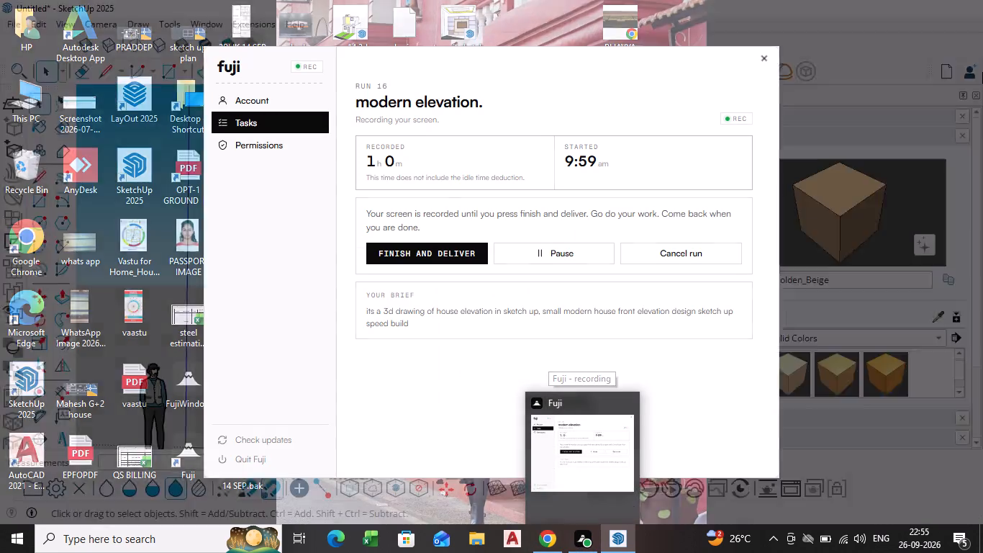
{"action": "middle_click_drag", "start_coordinate": [514, 233], "coordinate": [519, 273]}
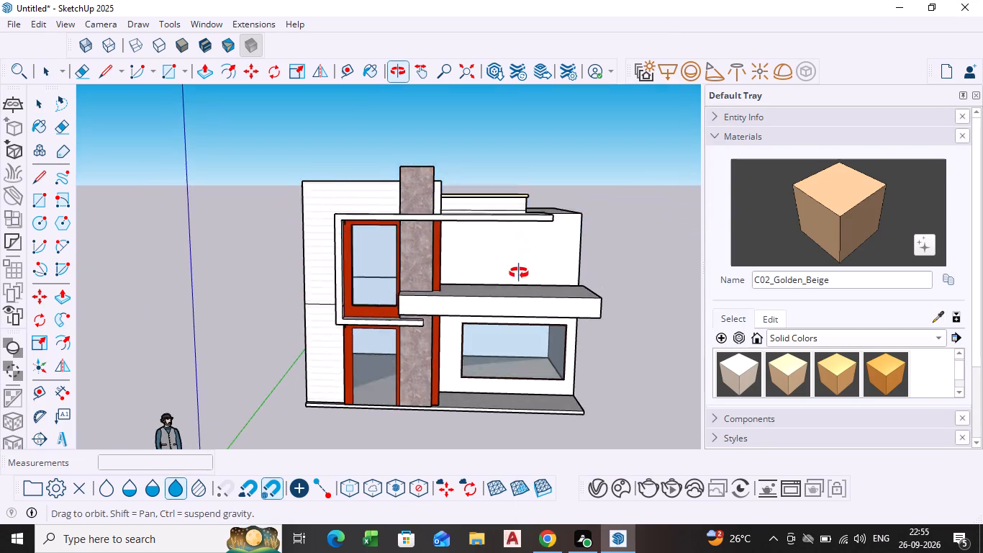
{"action": "middle_click_drag", "start_coordinate": [519, 273], "coordinate": [520, 267]}
{"action": "scroll", "coordinate": [527, 248], "scroll_direction": "up", "scroll_amount": 2}
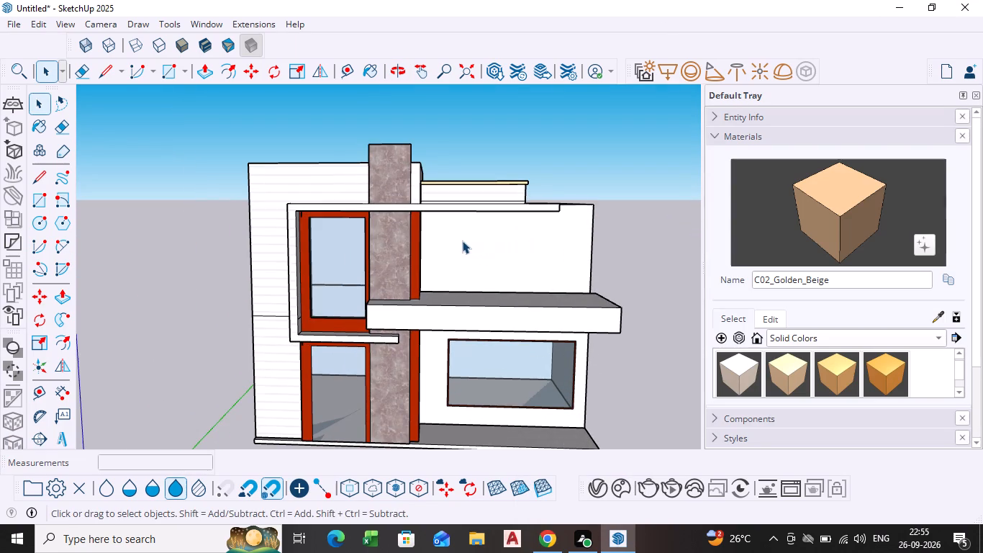
{"action": "middle_click_drag", "start_coordinate": [461, 236], "coordinate": [458, 176]}
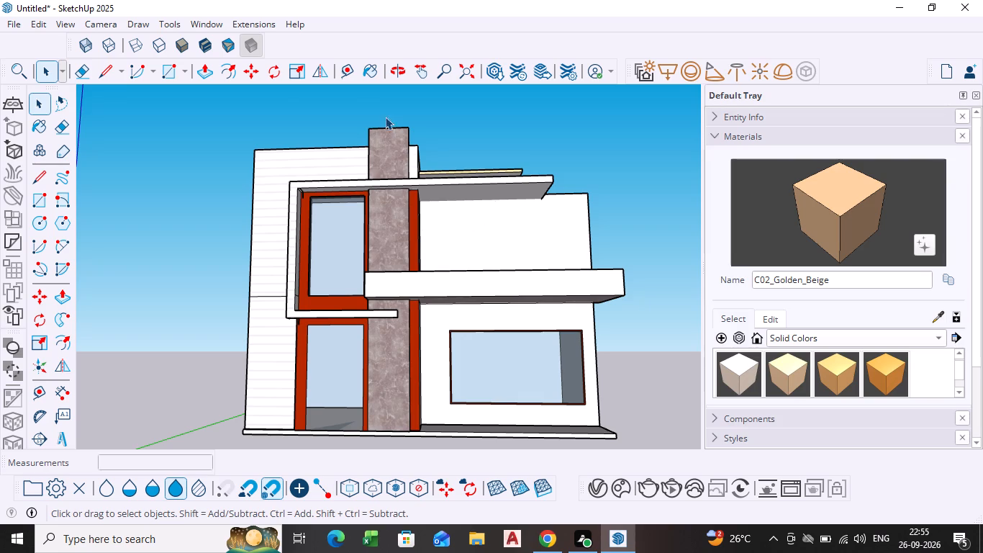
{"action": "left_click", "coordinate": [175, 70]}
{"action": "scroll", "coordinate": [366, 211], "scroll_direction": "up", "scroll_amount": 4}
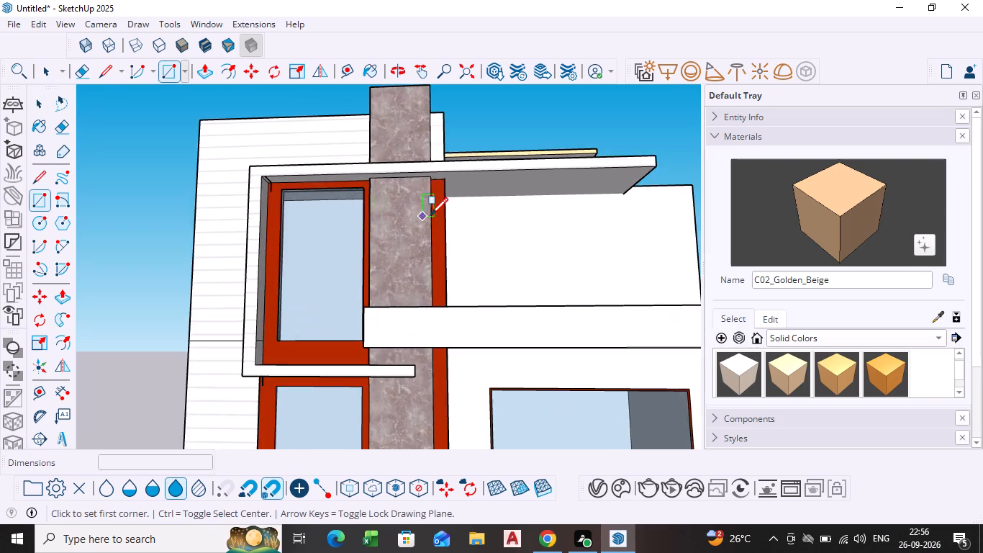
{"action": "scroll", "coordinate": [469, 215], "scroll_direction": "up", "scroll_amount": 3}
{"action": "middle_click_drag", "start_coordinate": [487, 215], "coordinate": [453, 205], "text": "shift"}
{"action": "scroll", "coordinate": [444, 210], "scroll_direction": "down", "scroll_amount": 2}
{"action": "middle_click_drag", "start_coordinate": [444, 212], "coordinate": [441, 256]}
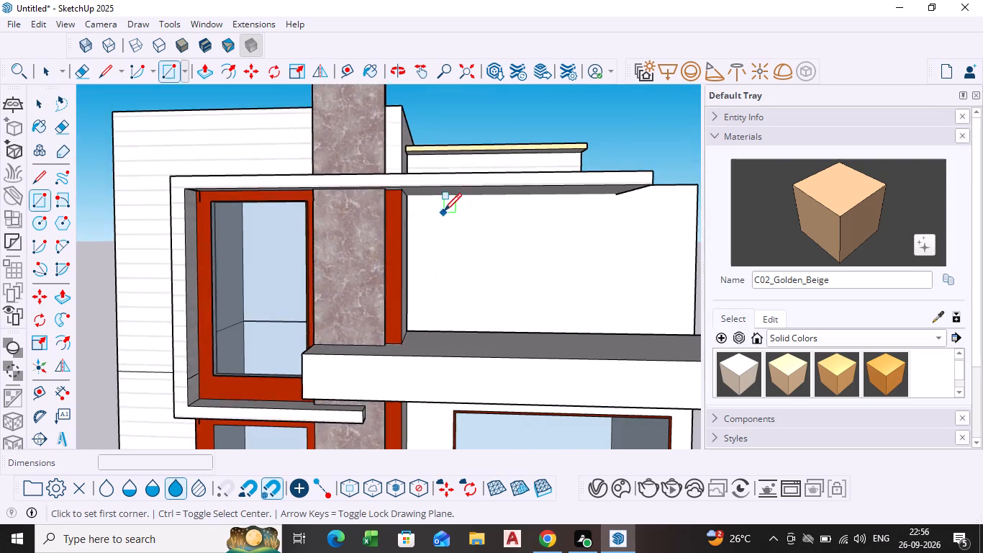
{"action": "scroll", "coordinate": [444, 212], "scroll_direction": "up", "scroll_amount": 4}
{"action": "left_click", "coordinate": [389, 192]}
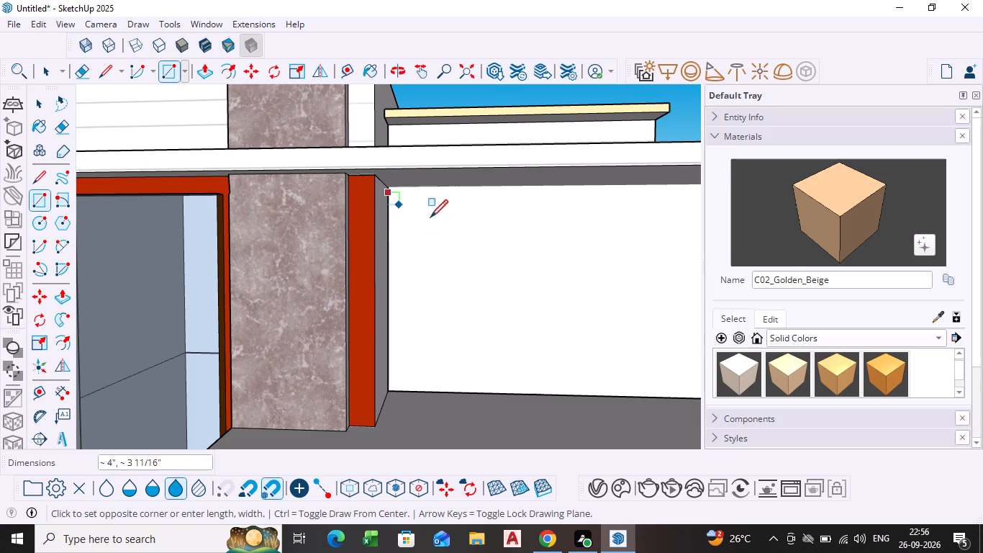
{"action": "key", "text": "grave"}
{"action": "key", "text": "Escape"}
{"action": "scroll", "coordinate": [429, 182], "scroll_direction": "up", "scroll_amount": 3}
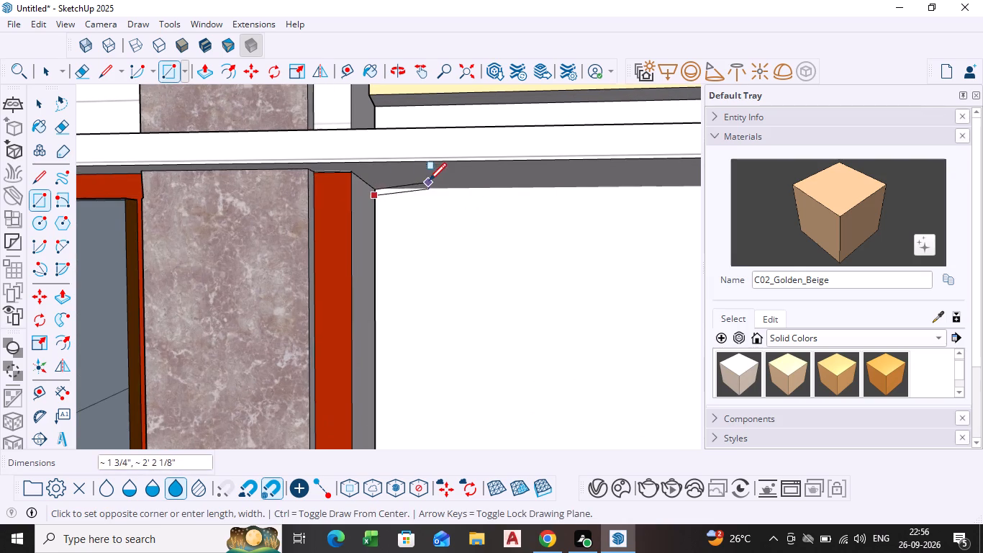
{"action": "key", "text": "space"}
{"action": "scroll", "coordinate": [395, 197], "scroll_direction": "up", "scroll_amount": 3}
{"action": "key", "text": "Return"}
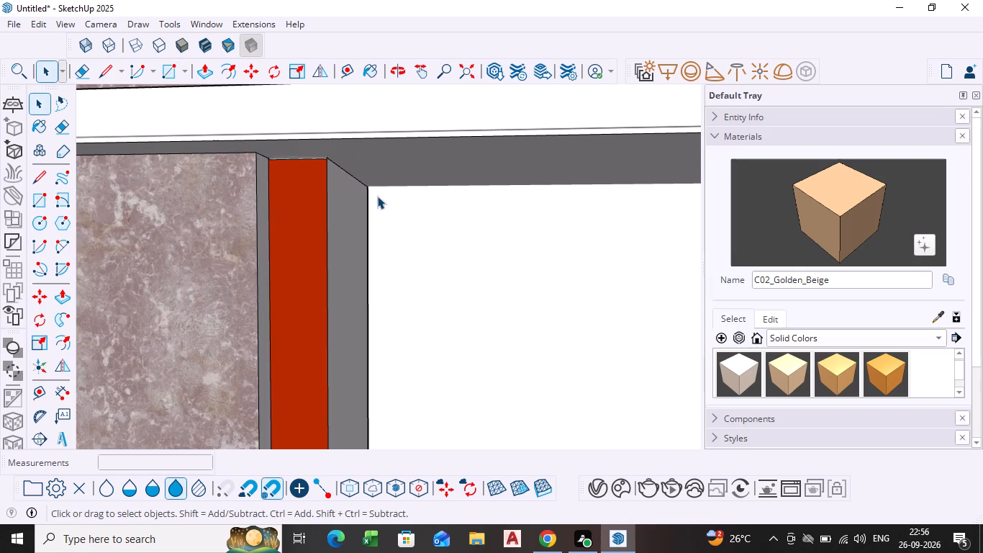
Draw a rectangular strip about 5" high and 13' 11" long across the upper-floor wall, just below the roof slab.
{"action": "key", "text": "r"}
{"action": "scroll", "coordinate": [376, 199], "scroll_direction": "up", "scroll_amount": 2}
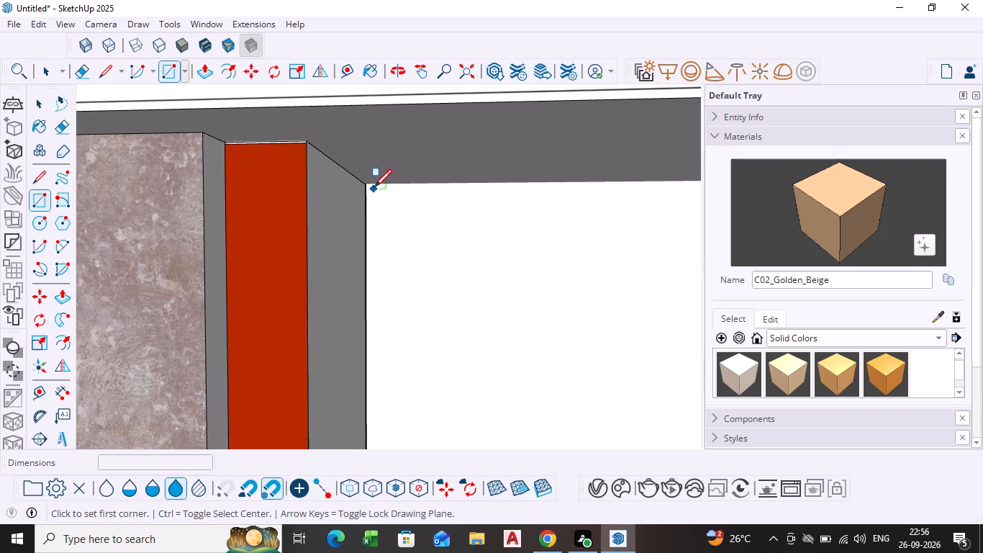
{"action": "left_click", "coordinate": [366, 189]}
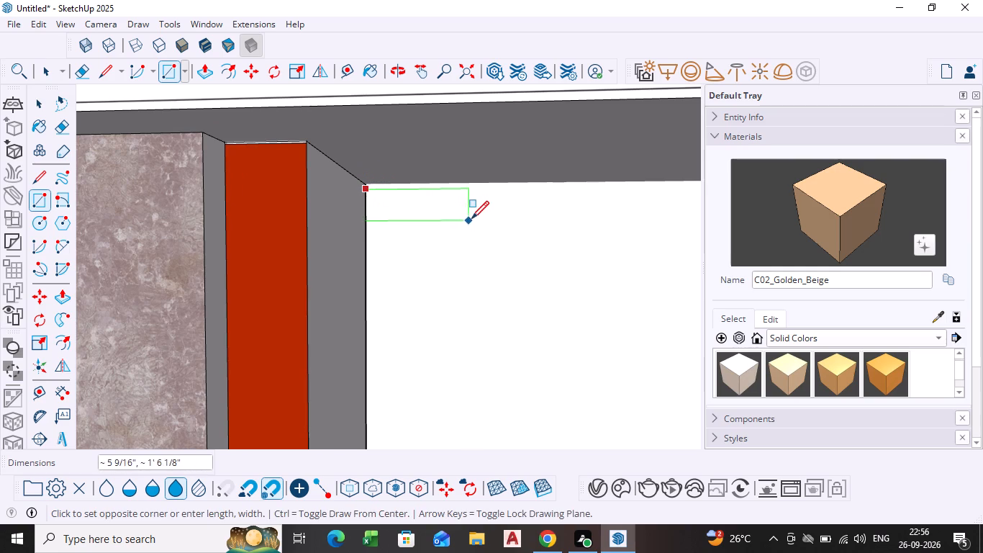
{"action": "scroll", "coordinate": [471, 220], "scroll_direction": "down", "scroll_amount": 6}
{"action": "middle_click_drag", "start_coordinate": [479, 207], "coordinate": [306, 199], "text": "shift"}
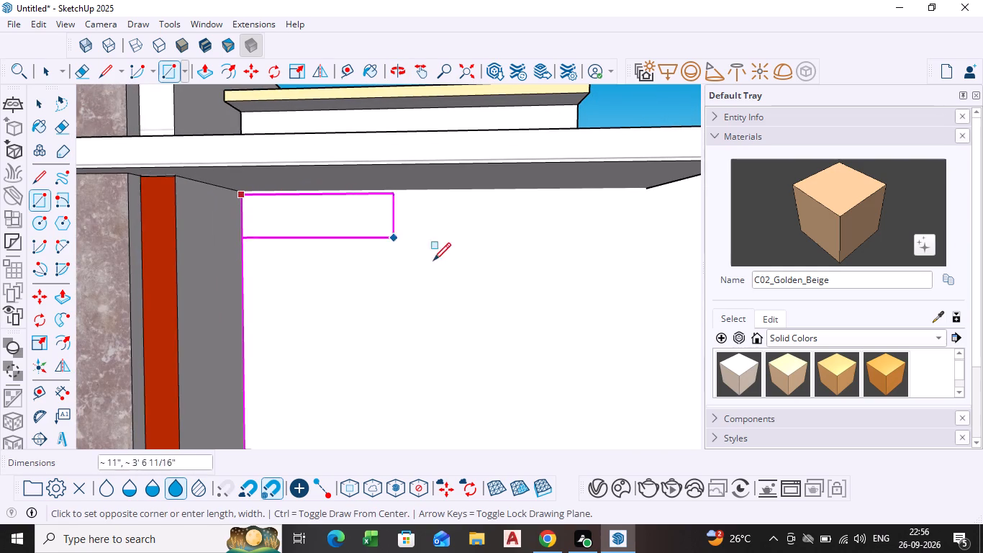
{"action": "scroll", "coordinate": [676, 226], "scroll_direction": "down", "scroll_amount": 4}
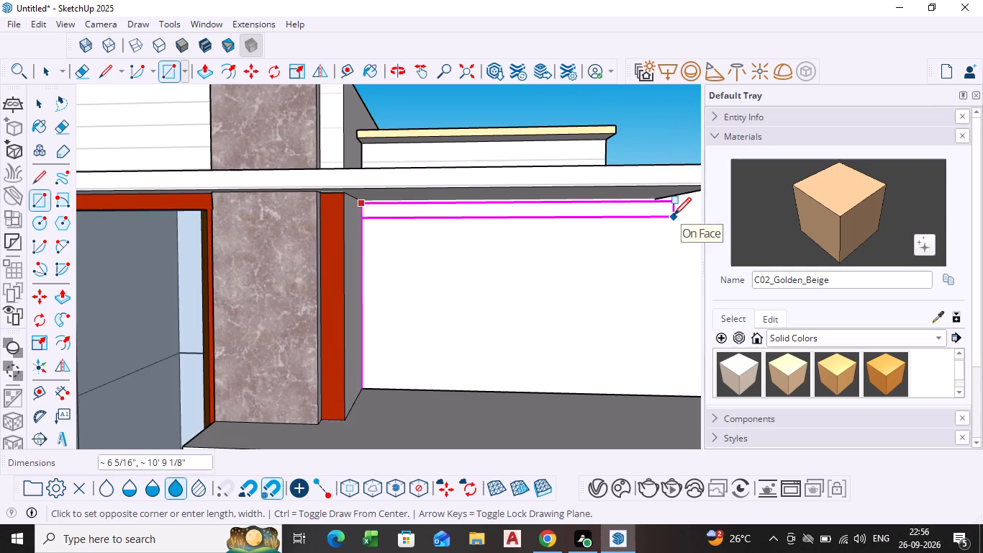
{"action": "scroll", "coordinate": [674, 217], "scroll_direction": "down", "scroll_amount": 1}
{"action": "middle_click_drag", "start_coordinate": [674, 216], "coordinate": [469, 218]}
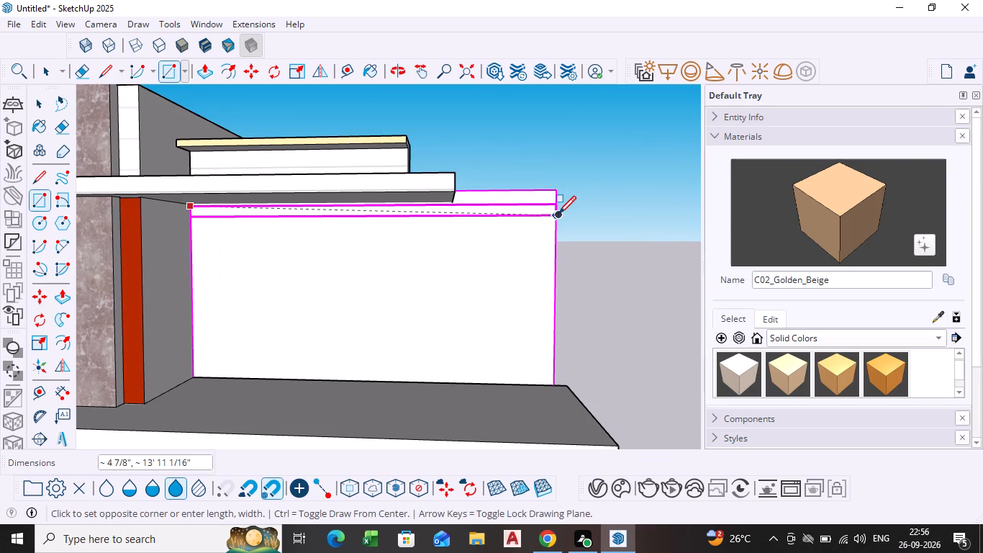
{"action": "left_click", "coordinate": [558, 215]}
{"action": "key", "text": "space"}
{"action": "scroll", "coordinate": [411, 246], "scroll_direction": "down", "scroll_amount": 2}
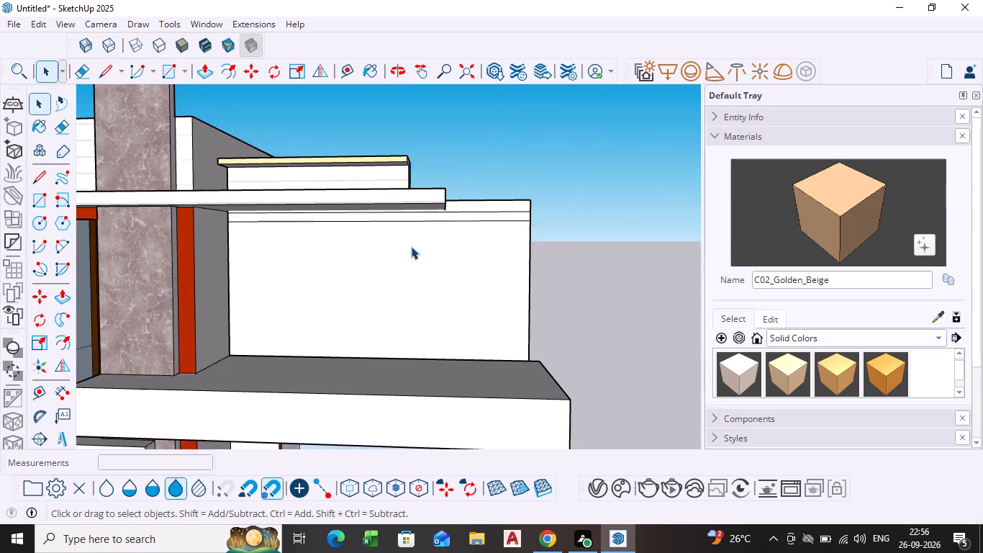
Paint the new wall strip with the solid colour D04_Dandelion_Burst.
{"action": "middle_click_drag", "start_coordinate": [411, 246], "coordinate": [499, 252]}
{"action": "left_click", "coordinate": [489, 221]}
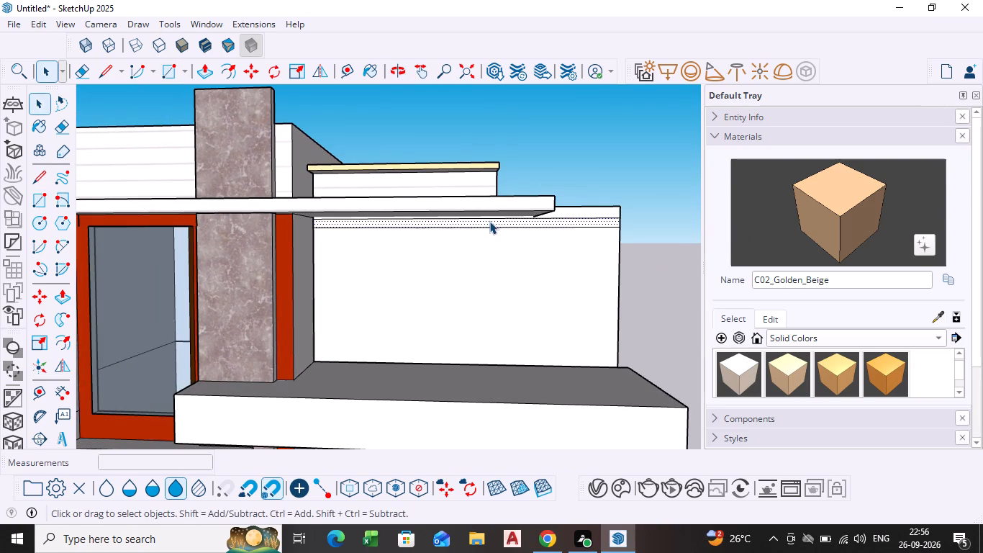
{"action": "scroll", "coordinate": [897, 377], "scroll_direction": "down", "scroll_amount": 1}
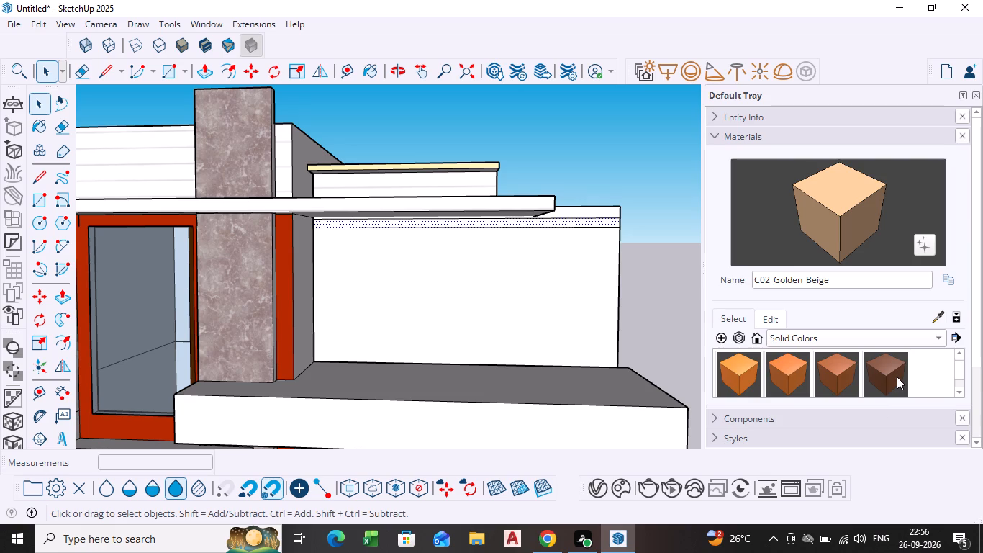
{"action": "scroll", "coordinate": [841, 385], "scroll_direction": "up", "scroll_amount": 3}
{"action": "scroll", "coordinate": [841, 385], "scroll_direction": "down", "scroll_amount": 1}
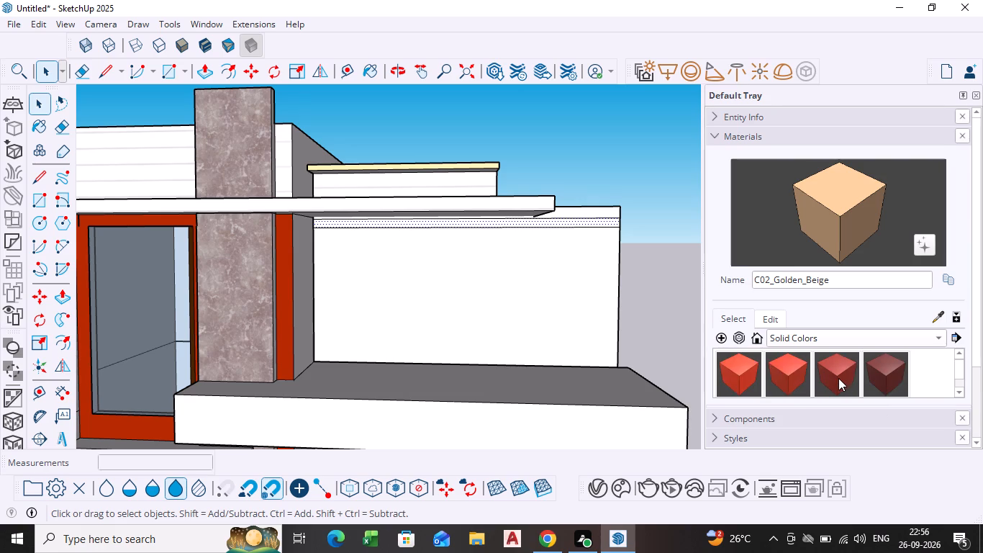
{"action": "scroll", "coordinate": [838, 375], "scroll_direction": "down", "scroll_amount": 3}
{"action": "left_click", "coordinate": [887, 379]}
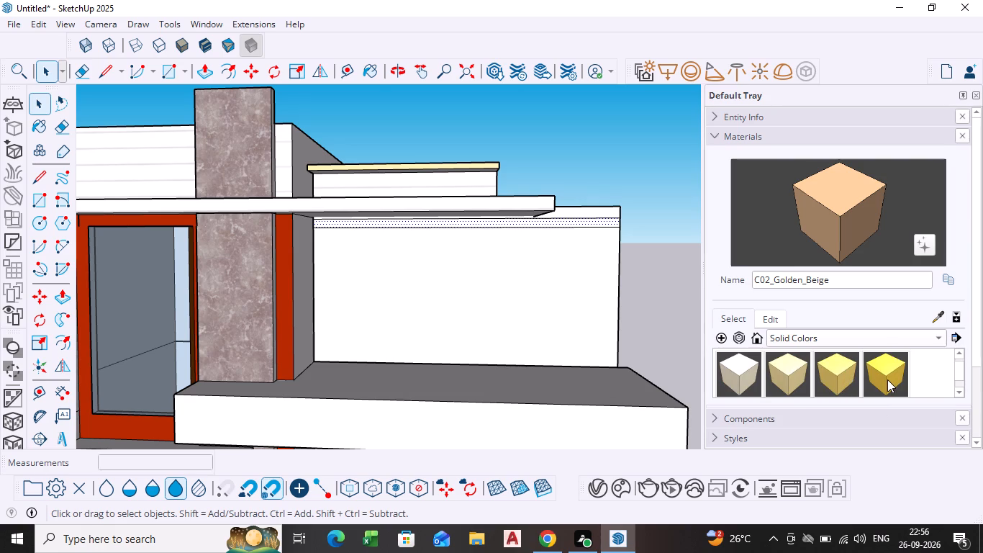
{"action": "scroll", "coordinate": [566, 199], "scroll_direction": "up", "scroll_amount": 3}
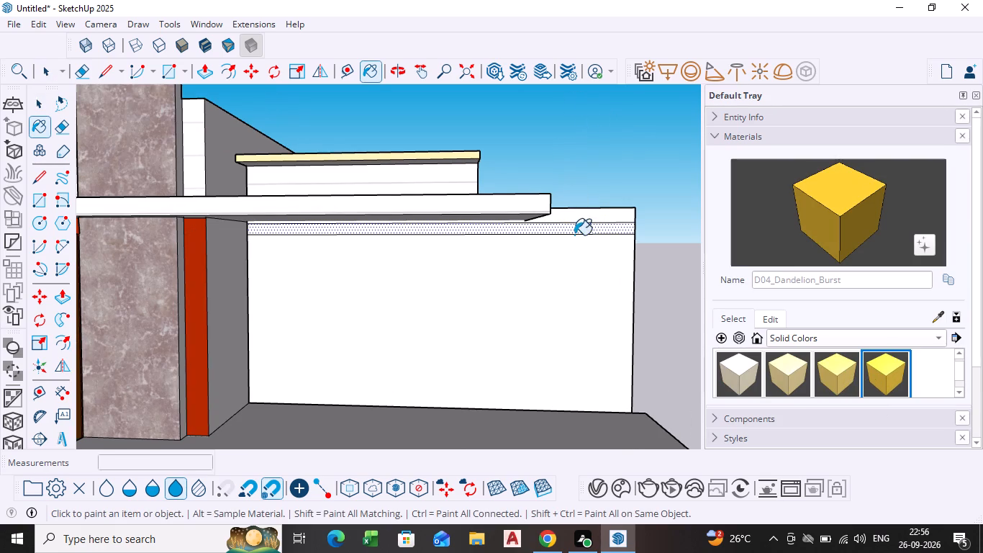
{"action": "left_click", "coordinate": [582, 230]}
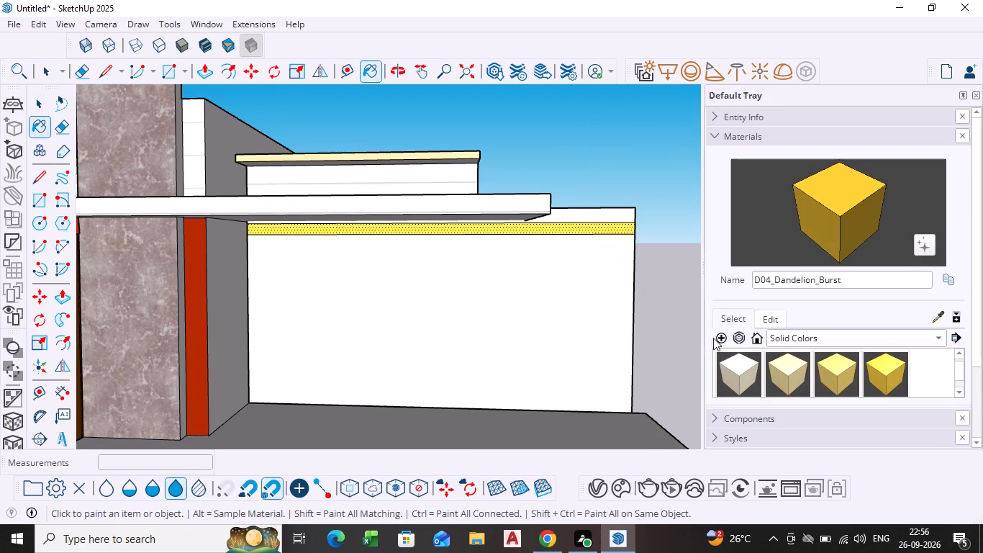
{"action": "key", "text": "space"}
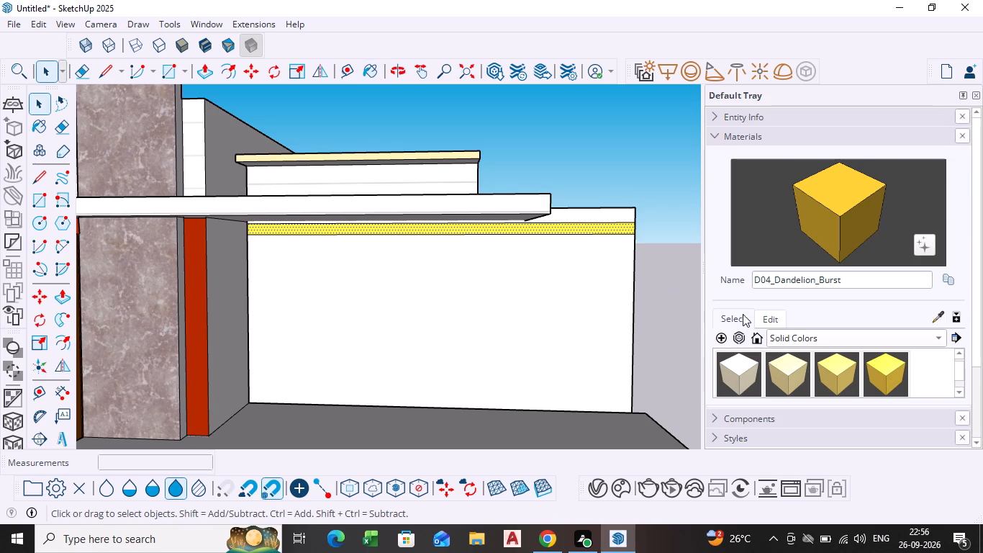
{"action": "left_click", "coordinate": [650, 166]}
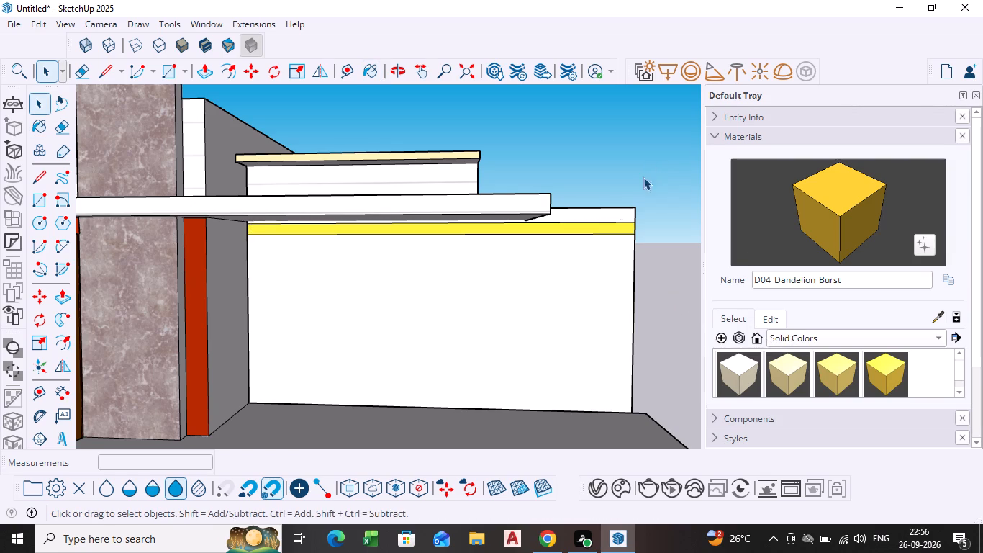
Push/Pull the yellow strip outward from the upper-floor wall to form a projecting band.
{"action": "left_click", "coordinate": [596, 226]}
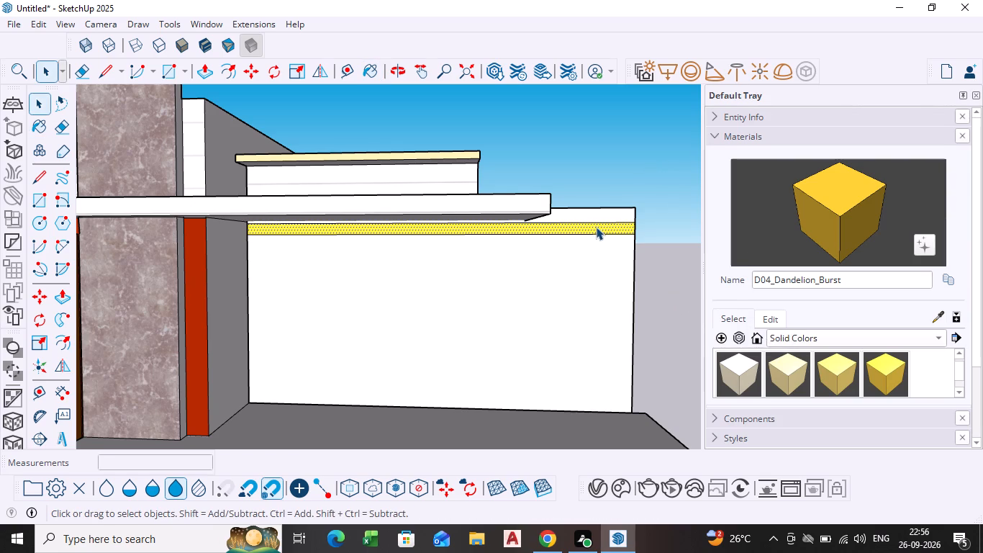
{"action": "key", "text": "p"}
{"action": "left_click", "coordinate": [596, 227]}
{"action": "scroll", "coordinate": [603, 222], "scroll_direction": "down", "scroll_amount": 1}
{"action": "middle_click_drag", "start_coordinate": [603, 222], "coordinate": [602, 229]}
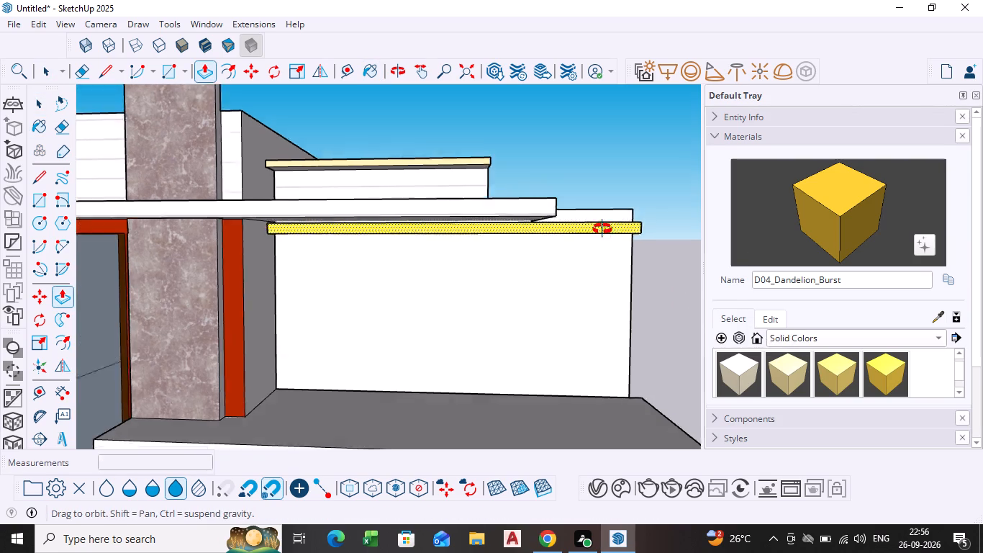
{"action": "middle_click_drag", "start_coordinate": [602, 229], "coordinate": [571, 294]}
{"action": "left_click", "coordinate": [571, 294]}
Draw a vertical line at the outer end of the yellow band to separate its end face from the side wall.
{"action": "middle_click_drag", "start_coordinate": [645, 290], "coordinate": [571, 271]}
{"action": "scroll", "coordinate": [643, 289], "scroll_direction": "down", "scroll_amount": 1}
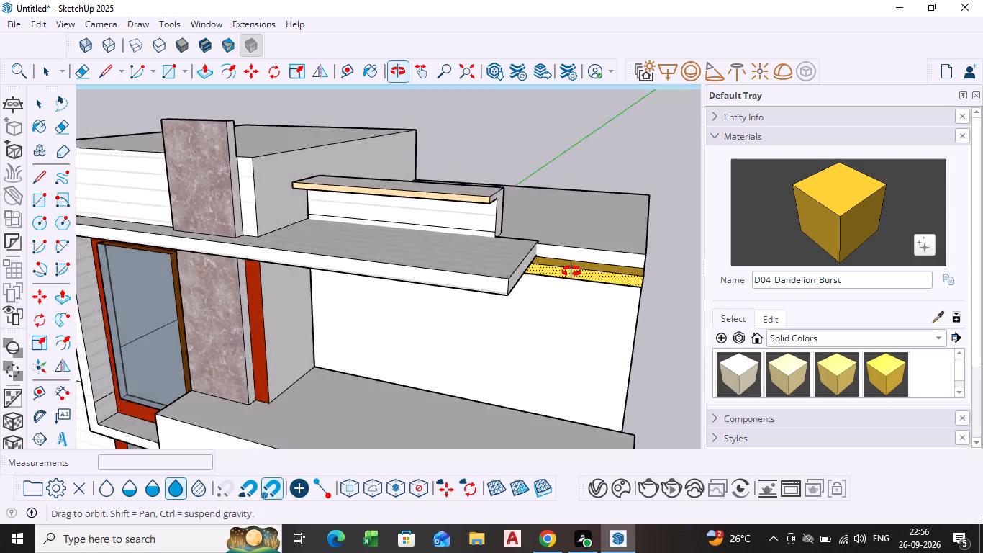
{"action": "middle_click_drag", "start_coordinate": [571, 271], "coordinate": [477, 258]}
{"action": "scroll", "coordinate": [616, 338], "scroll_direction": "up", "scroll_amount": 4}
{"action": "left_click", "coordinate": [582, 272]}
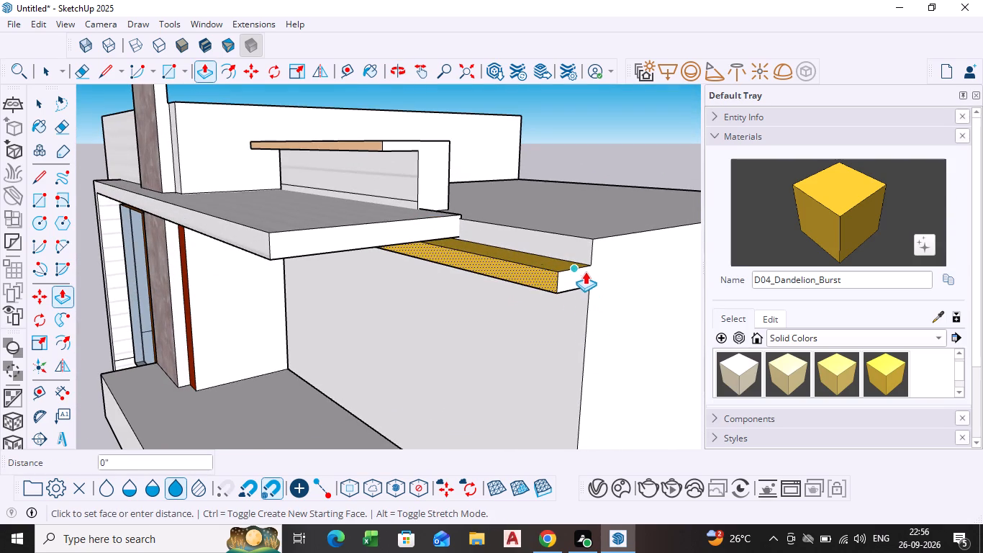
{"action": "key", "text": "Escape"}
{"action": "middle_click_drag", "start_coordinate": [572, 284], "coordinate": [540, 284]}
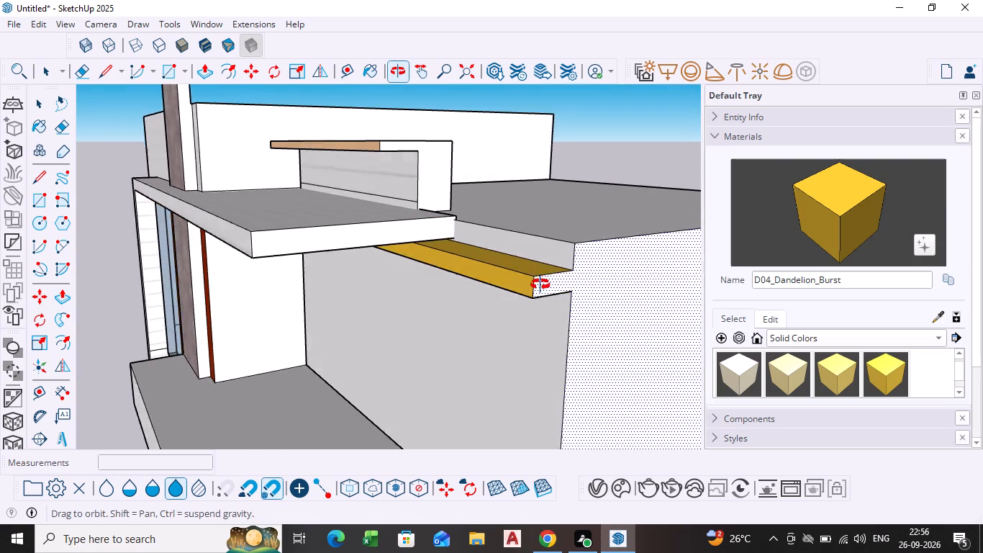
{"action": "middle_click_drag", "start_coordinate": [540, 284], "coordinate": [529, 284]}
{"action": "key", "text": "space"}
{"action": "middle_click_drag", "start_coordinate": [553, 279], "coordinate": [499, 292]}
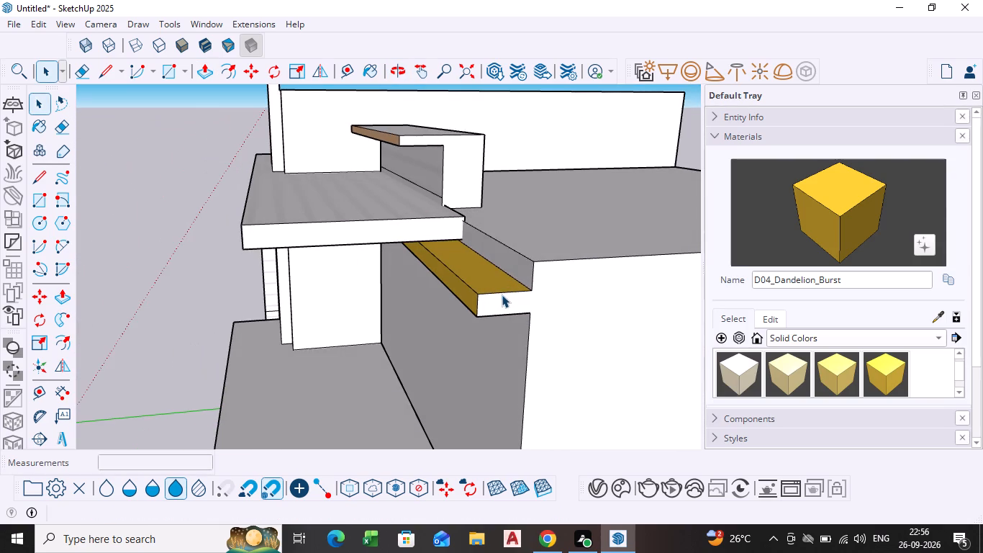
{"action": "key", "text": "l"}
{"action": "left_click", "coordinate": [534, 292]}
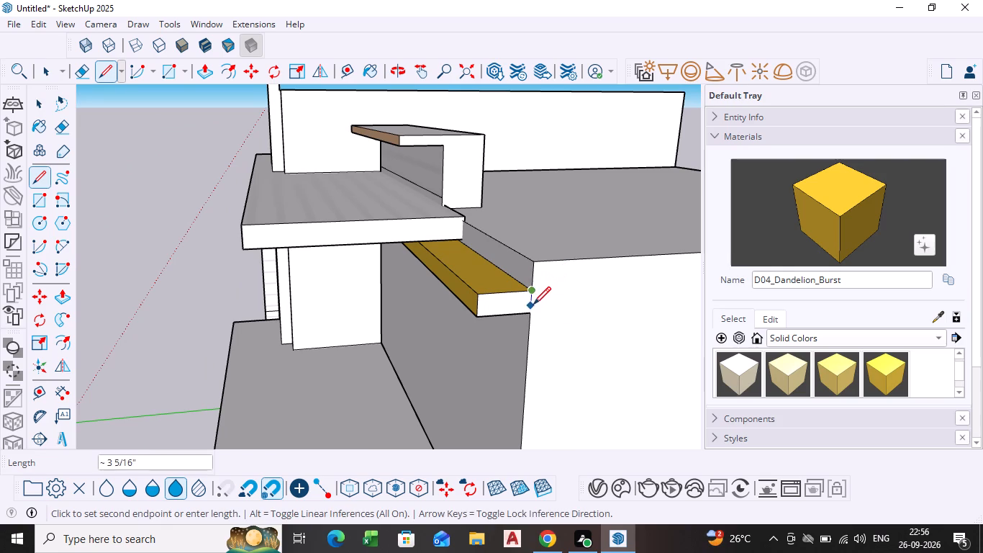
{"action": "left_click", "coordinate": [533, 311]}
{"action": "key", "text": "space"}
Push/Pull the yellow band's end face outward about 7 1/4" beyond the side wall.
{"action": "left_click", "coordinate": [512, 302]}
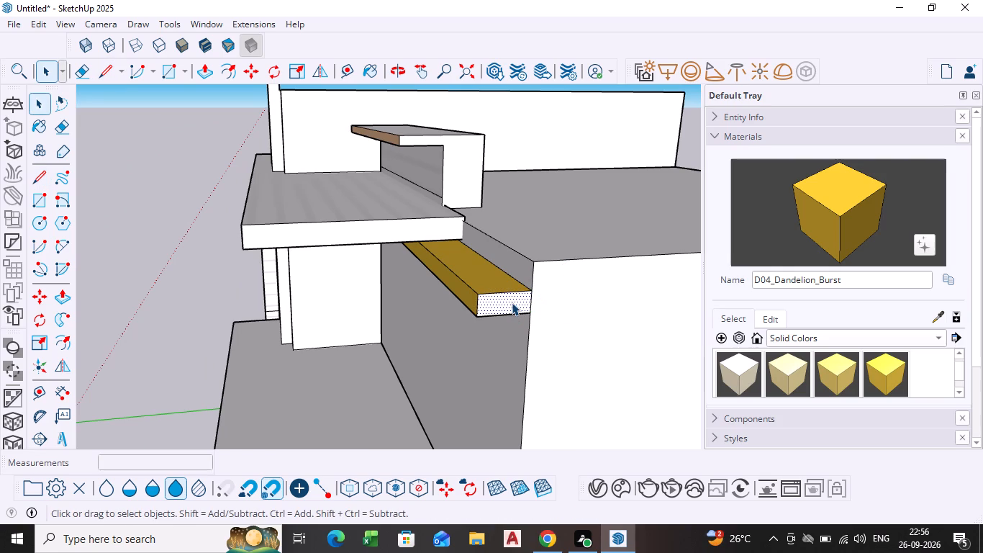
{"action": "key", "text": "p"}
{"action": "left_click", "coordinate": [512, 300]}
{"action": "left_click", "coordinate": [527, 327]}
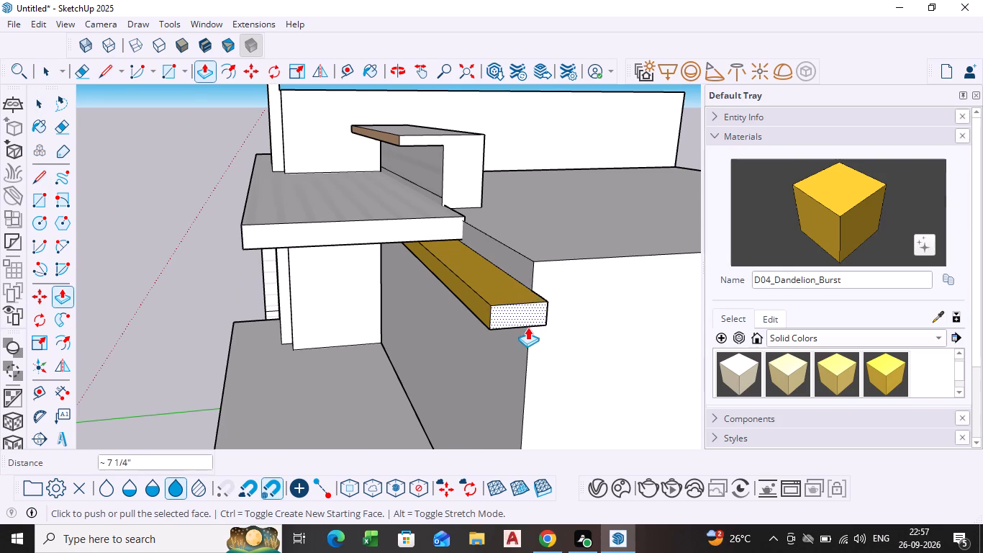
Push/Pull the rear face of the yellow band's projecting end backward so it extends a short way along the side wall.
{"action": "scroll", "coordinate": [554, 319], "scroll_direction": "down", "scroll_amount": 1}
{"action": "middle_click_drag", "start_coordinate": [554, 319], "coordinate": [416, 298]}
{"action": "scroll", "coordinate": [463, 333], "scroll_direction": "up", "scroll_amount": 3}
{"action": "scroll", "coordinate": [457, 319], "scroll_direction": "down", "scroll_amount": 1}
{"action": "middle_click_drag", "start_coordinate": [456, 318], "coordinate": [449, 313]}
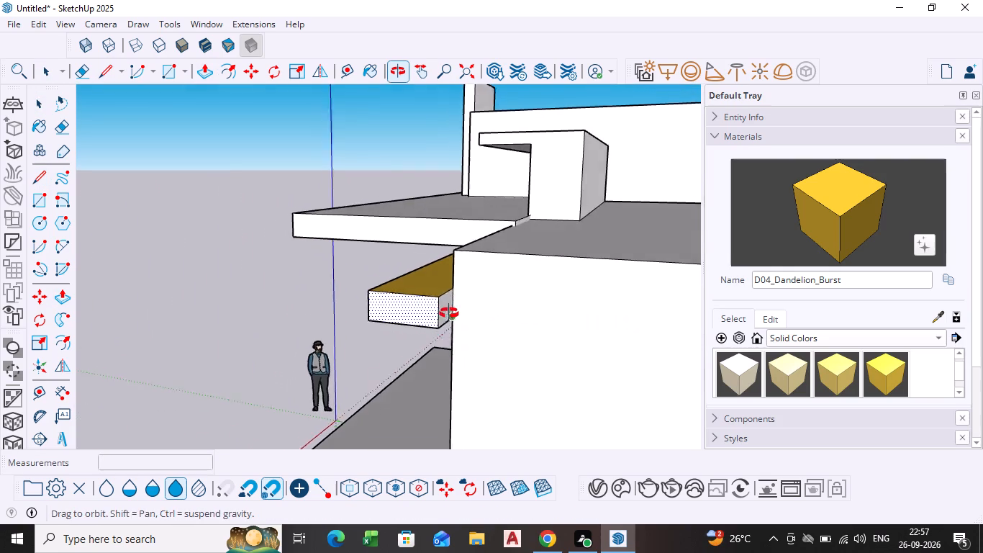
{"action": "middle_click_drag", "start_coordinate": [449, 313], "coordinate": [421, 309]}
{"action": "key", "text": "space"}
{"action": "left_click", "coordinate": [429, 307]}
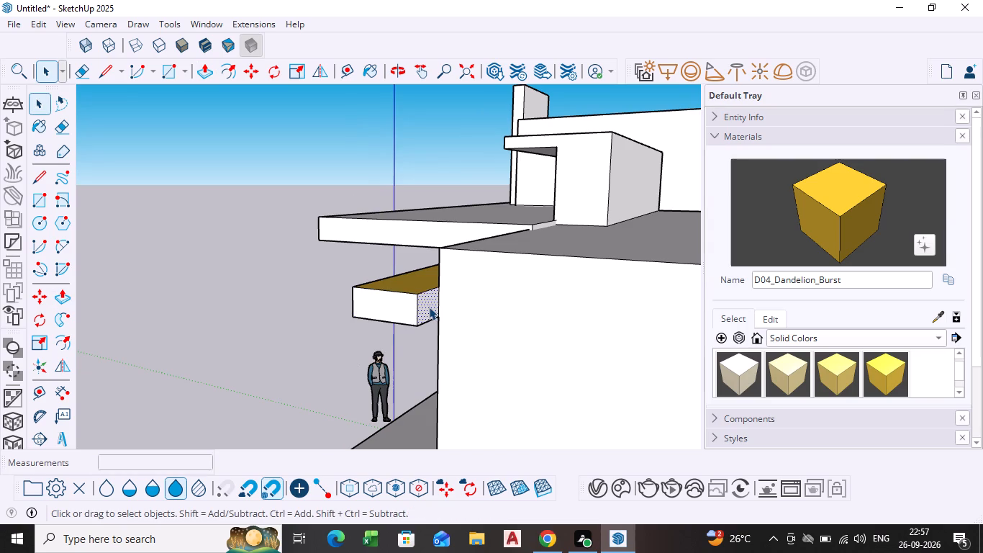
{"action": "key", "text": "p"}
{"action": "left_click", "coordinate": [425, 307]}
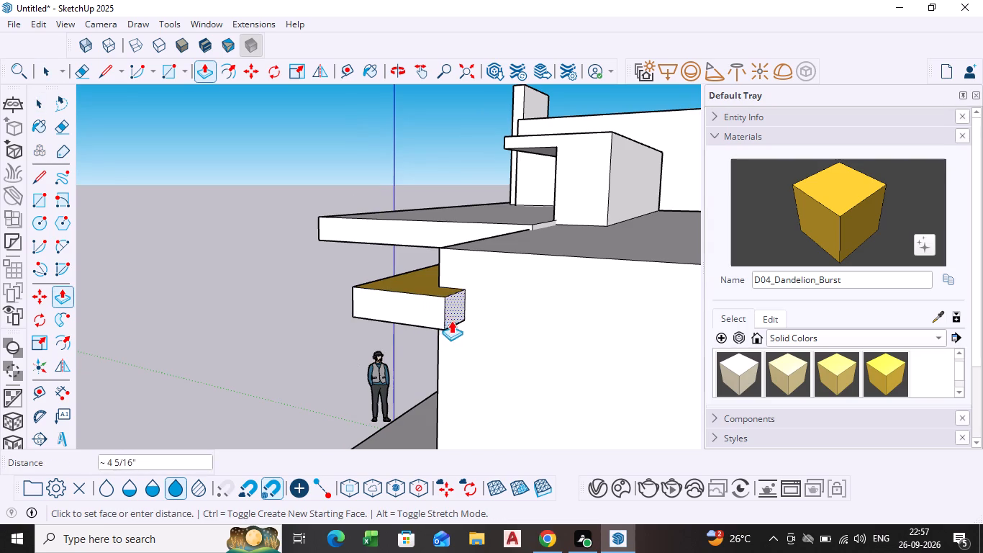
{"action": "left_click", "coordinate": [462, 326]}
{"action": "key", "text": "space"}
Paint the white outer end face of the projecting band with the solid colour D04_Dandelion_Burst.
{"action": "scroll", "coordinate": [471, 339], "scroll_direction": "down", "scroll_amount": 1}
{"action": "middle_click_drag", "start_coordinate": [471, 339], "coordinate": [563, 374]}
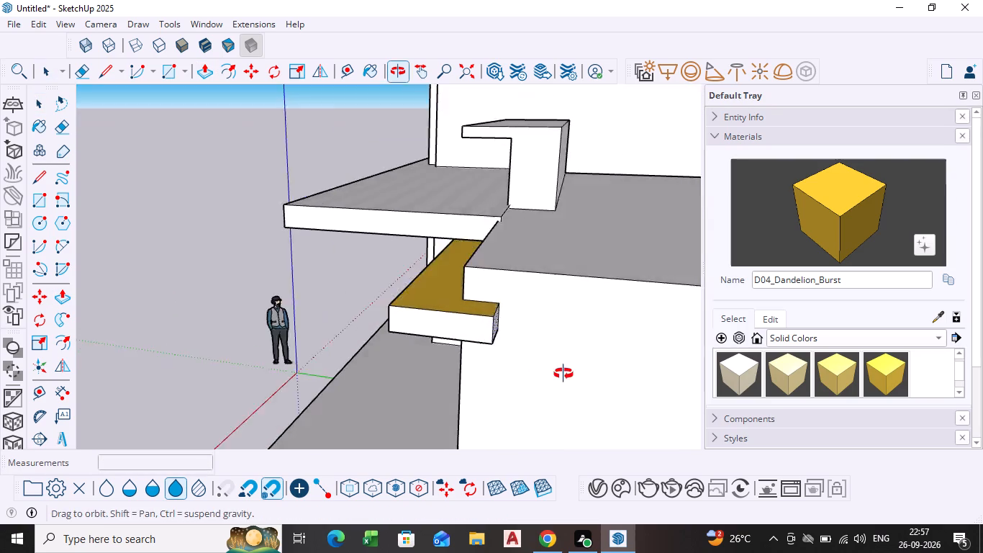
{"action": "middle_click_drag", "start_coordinate": [563, 374], "coordinate": [622, 349]}
{"action": "left_click", "coordinate": [895, 372]}
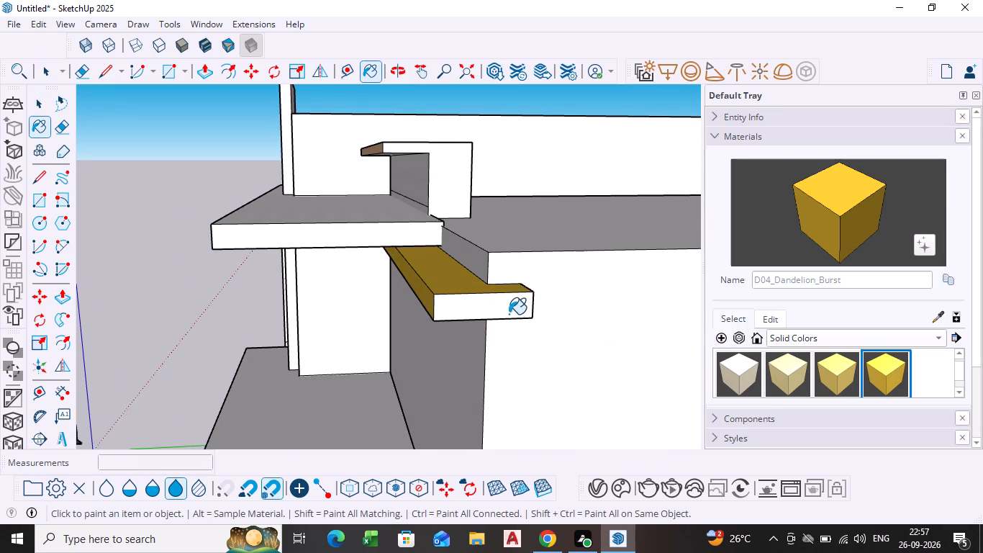
{"action": "left_click", "coordinate": [508, 313]}
{"action": "scroll", "coordinate": [473, 354], "scroll_direction": "down", "scroll_amount": 1}
{"action": "middle_click_drag", "start_coordinate": [473, 354], "coordinate": [702, 330]}
{"action": "scroll", "coordinate": [471, 290], "scroll_direction": "down", "scroll_amount": 3}
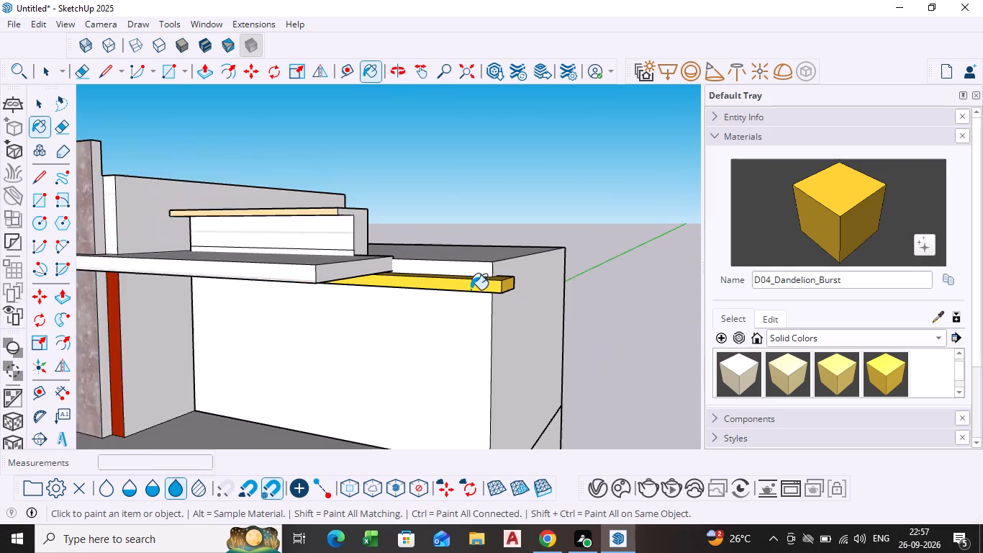
{"action": "scroll", "coordinate": [471, 289], "scroll_direction": "down", "scroll_amount": 7}
{"action": "middle_click_drag", "start_coordinate": [430, 371], "coordinate": [545, 333]}
{"action": "scroll", "coordinate": [539, 326], "scroll_direction": "down", "scroll_amount": 1}
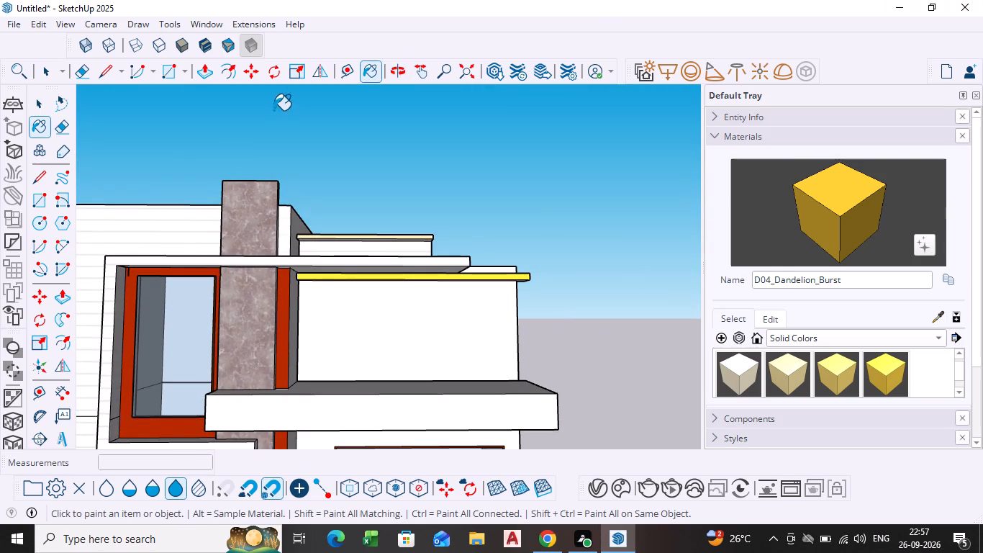
{"action": "key", "text": "space"}
{"action": "left_click", "coordinate": [538, 199]}
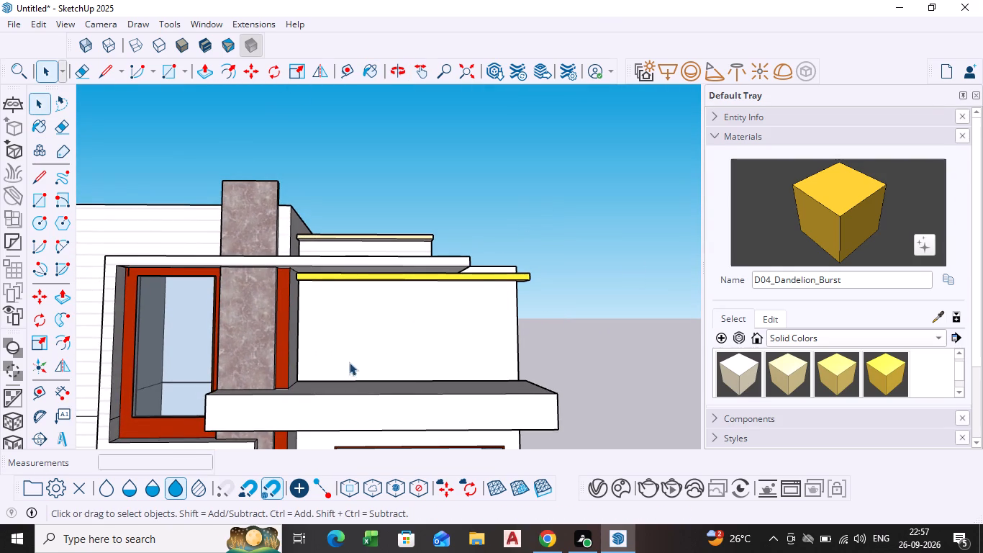
Draw a window rectangle about 5' 1/2" by 5' 3 1/2" on the upper-floor wall below the yellow band, near its outer end.
{"action": "scroll", "coordinate": [345, 364], "scroll_direction": "down", "scroll_amount": 2}
{"action": "middle_click_drag", "start_coordinate": [324, 366], "coordinate": [375, 303], "text": "shift"}
{"action": "scroll", "coordinate": [481, 279], "scroll_direction": "up", "scroll_amount": 2}
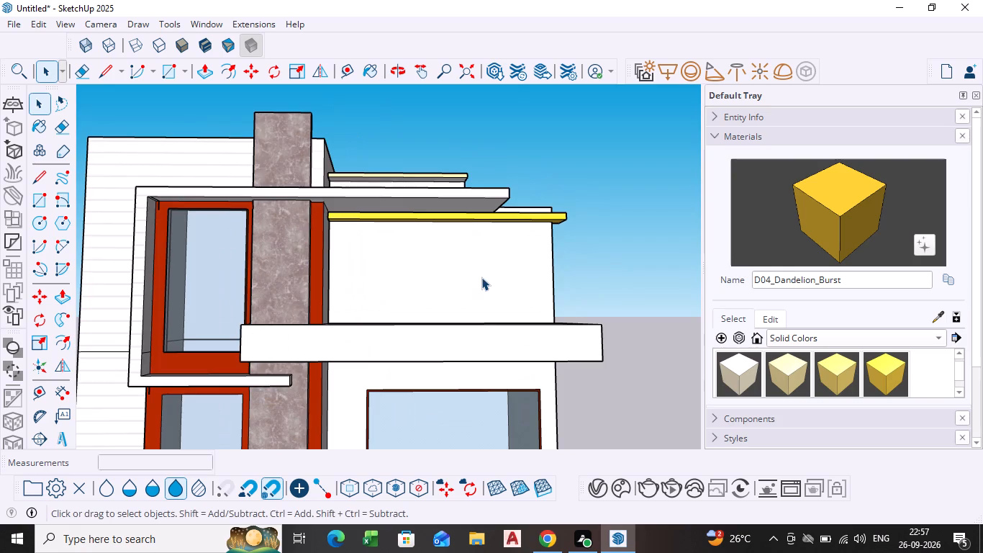
{"action": "middle_click_drag", "start_coordinate": [481, 280], "coordinate": [471, 354]}
{"action": "middle_click_drag", "start_coordinate": [450, 297], "coordinate": [450, 274]}
{"action": "scroll", "coordinate": [452, 267], "scroll_direction": "up", "scroll_amount": 2}
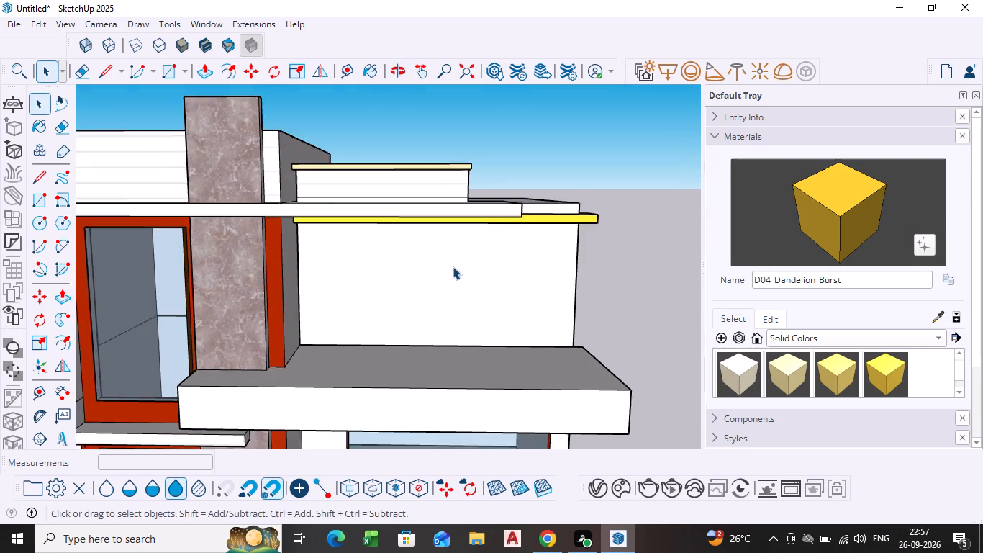
{"action": "scroll", "coordinate": [453, 266], "scroll_direction": "up", "scroll_amount": 1}
{"action": "left_click", "coordinate": [166, 73]}
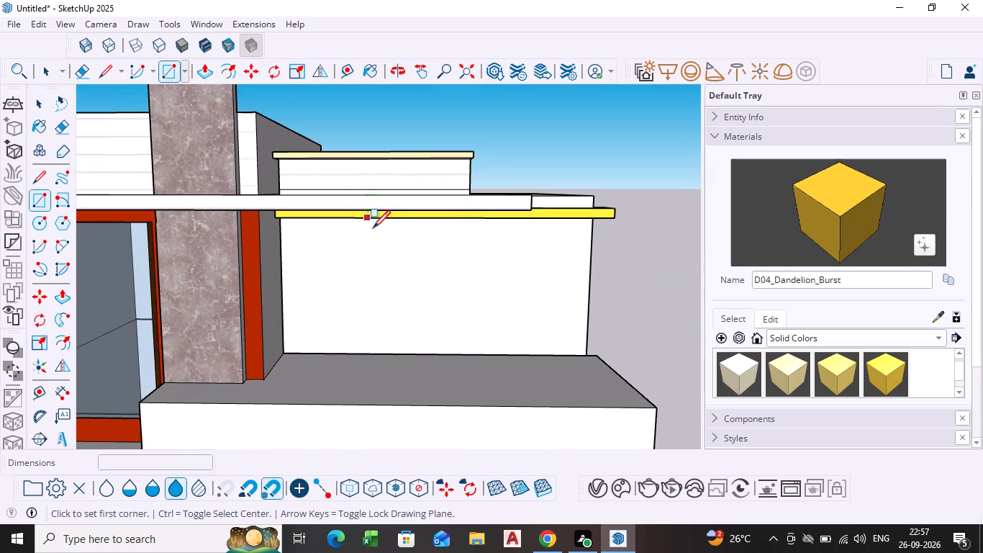
{"action": "middle_click_drag", "start_coordinate": [453, 243], "coordinate": [463, 221]}
{"action": "scroll", "coordinate": [464, 217], "scroll_direction": "up", "scroll_amount": 3}
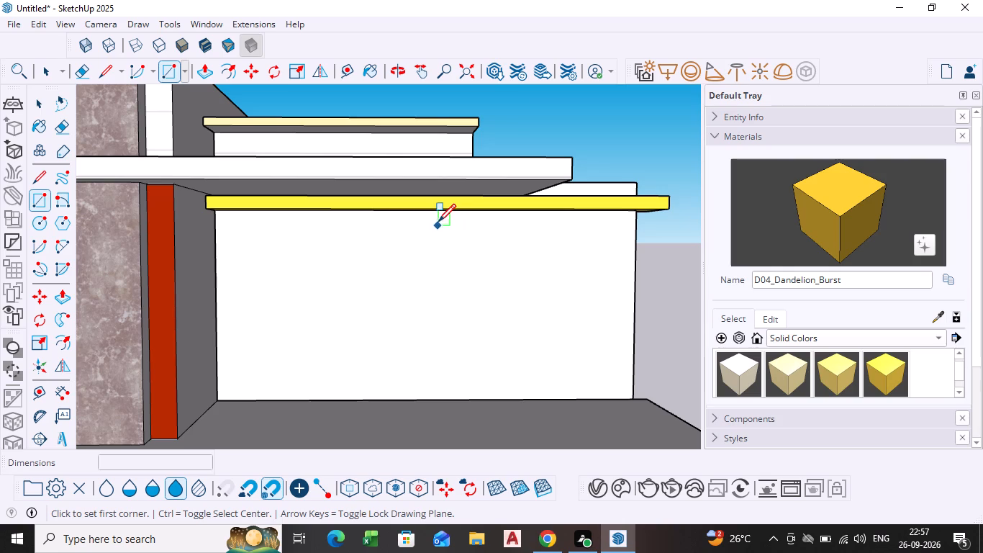
{"action": "left_click", "coordinate": [438, 222]}
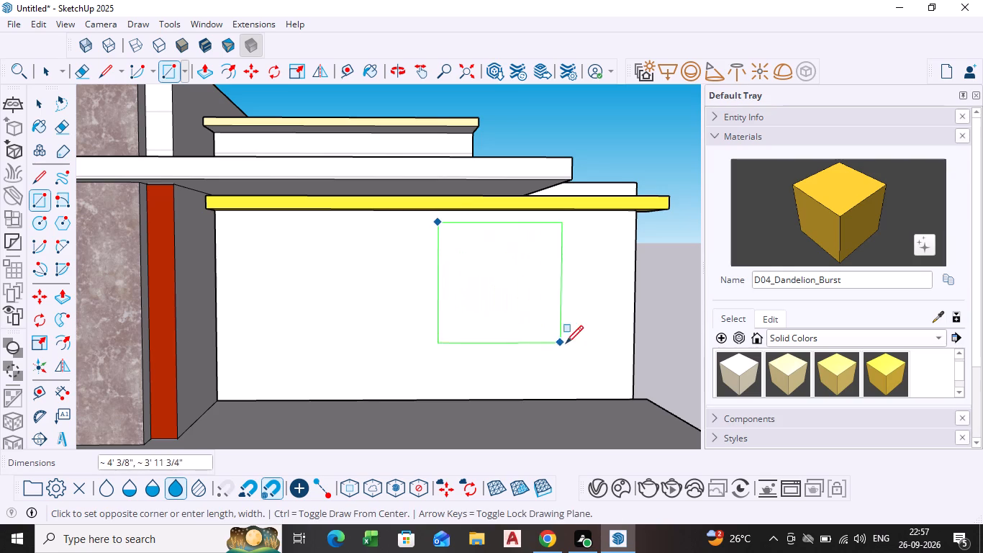
{"action": "key", "text": "Escape"}
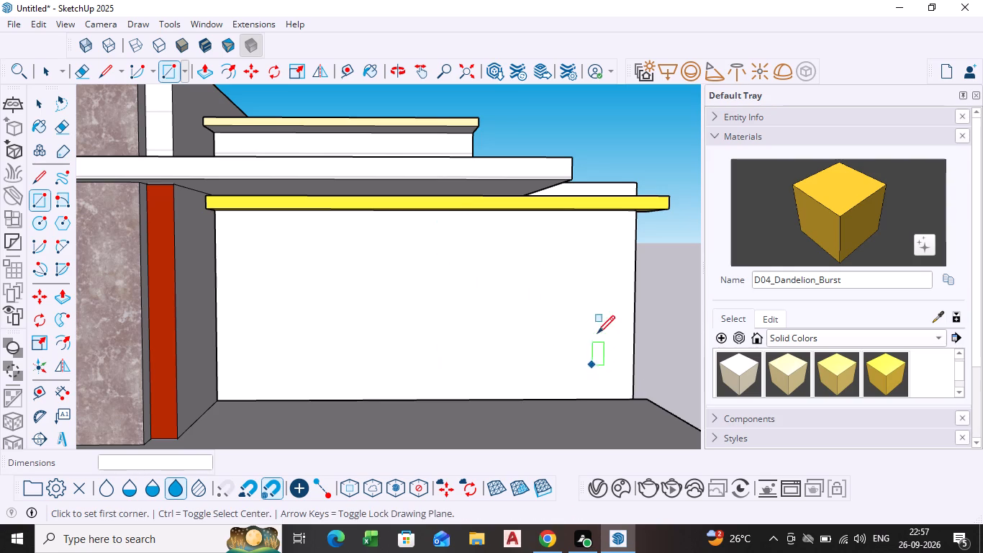
{"action": "left_click", "coordinate": [450, 220]}
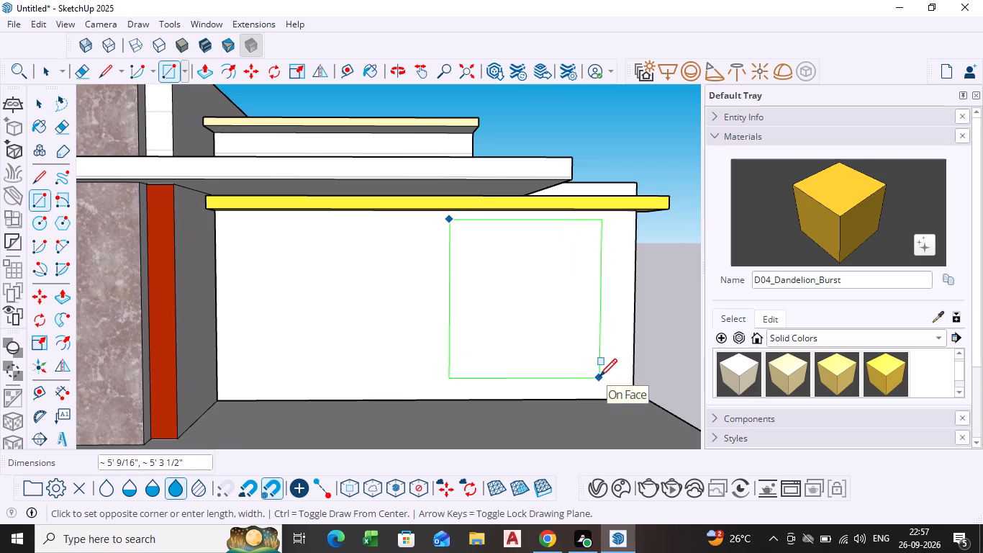
{"action": "left_click", "coordinate": [599, 378]}
{"action": "key", "text": "space"}
Offset the upper-floor window rectangle inward about 1 3/16" to form a thin frame.
{"action": "scroll", "coordinate": [532, 322], "scroll_direction": "down", "scroll_amount": 1}
{"action": "middle_click_drag", "start_coordinate": [532, 322], "coordinate": [535, 325]}
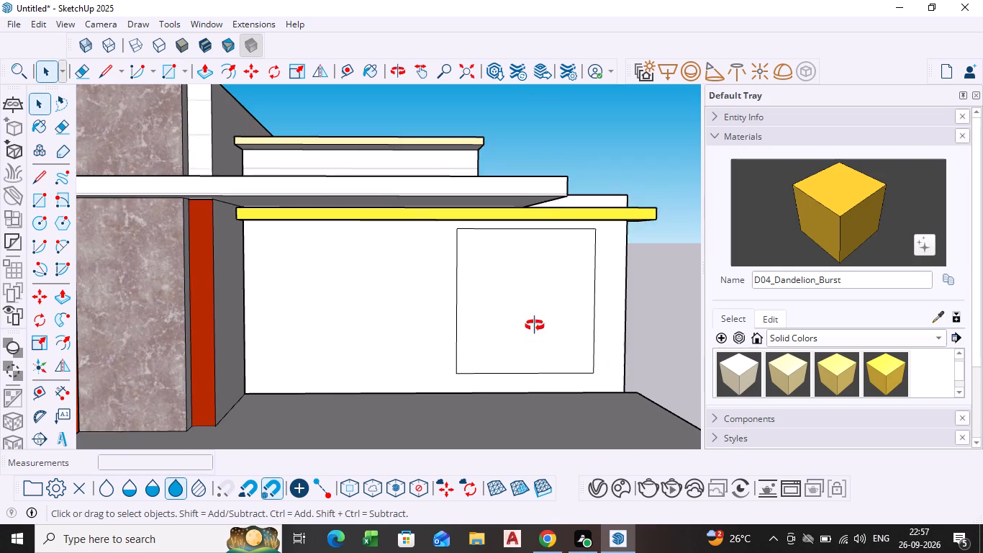
{"action": "middle_click_drag", "start_coordinate": [535, 325], "coordinate": [522, 344]}
{"action": "left_click", "coordinate": [515, 330]}
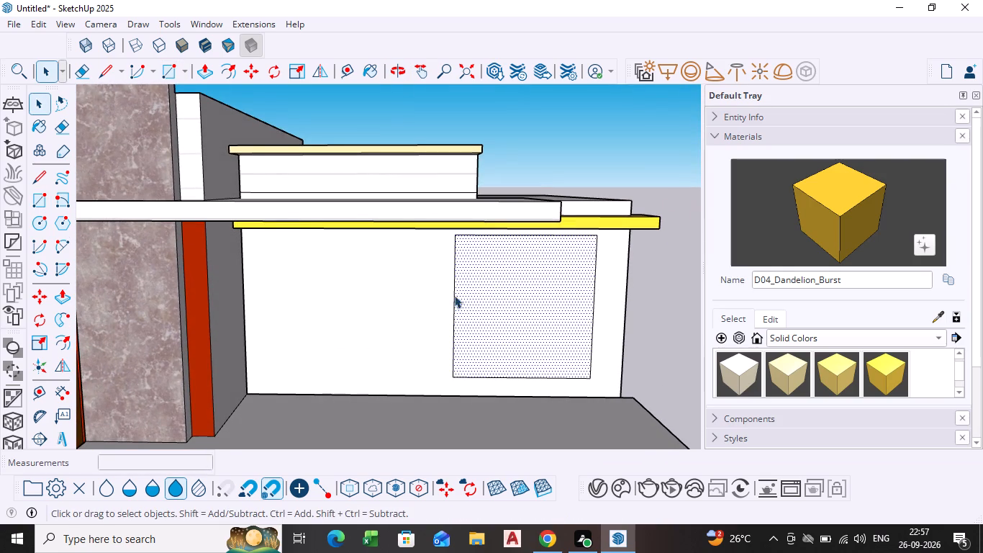
{"action": "left_click", "coordinate": [236, 73]}
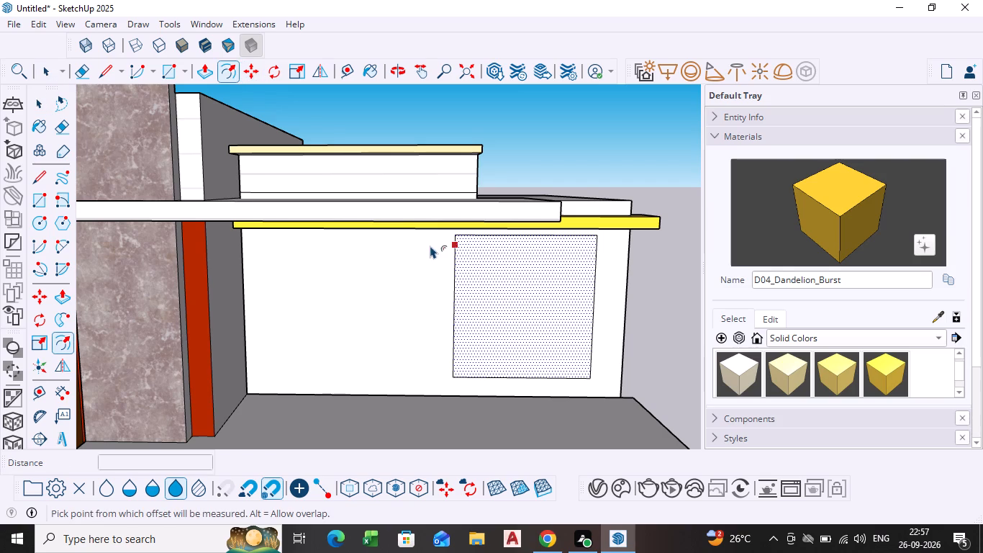
{"action": "left_click", "coordinate": [456, 301]}
{"action": "scroll", "coordinate": [461, 305], "scroll_direction": "up", "scroll_amount": 4}
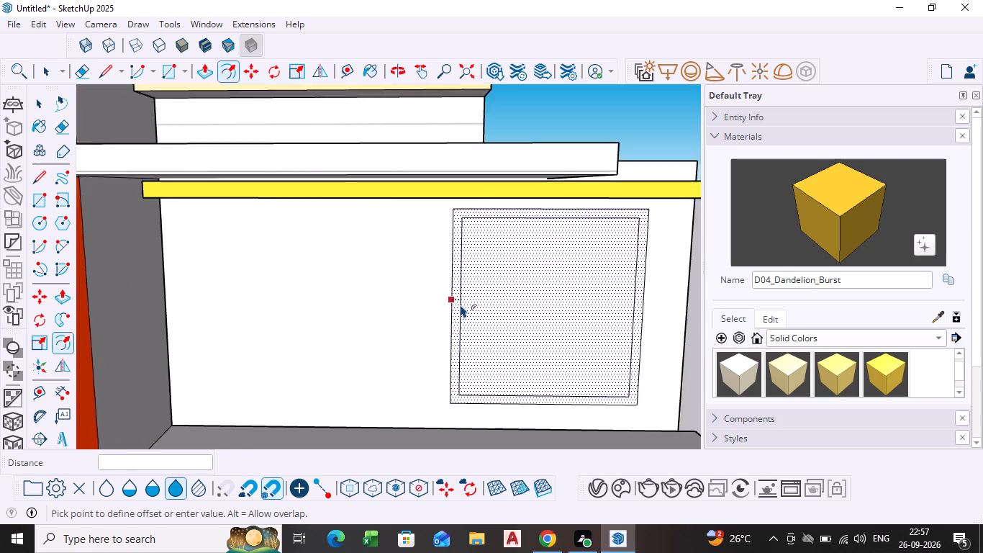
{"action": "scroll", "coordinate": [456, 302], "scroll_direction": "up", "scroll_amount": 4}
{"action": "left_click", "coordinate": [455, 300]}
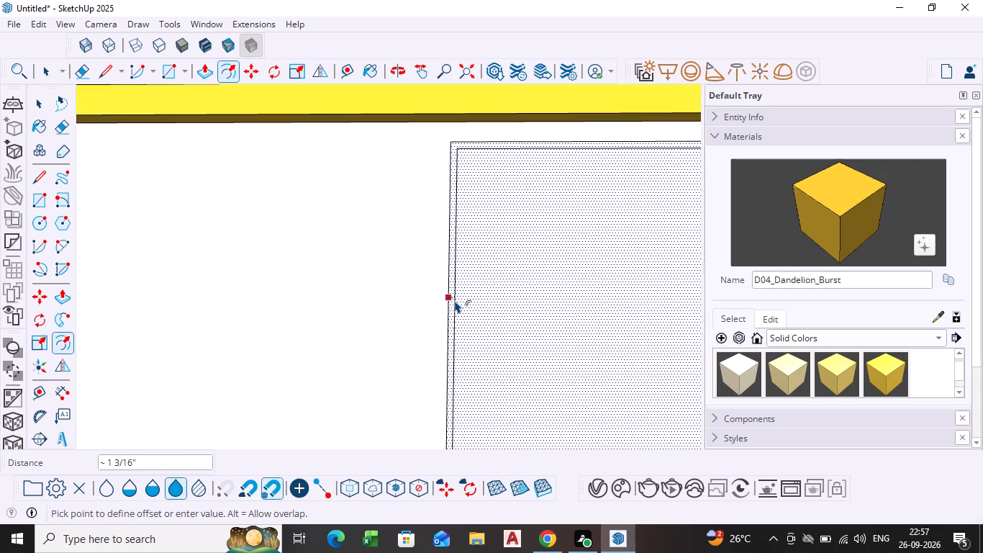
{"action": "key", "text": "space"}
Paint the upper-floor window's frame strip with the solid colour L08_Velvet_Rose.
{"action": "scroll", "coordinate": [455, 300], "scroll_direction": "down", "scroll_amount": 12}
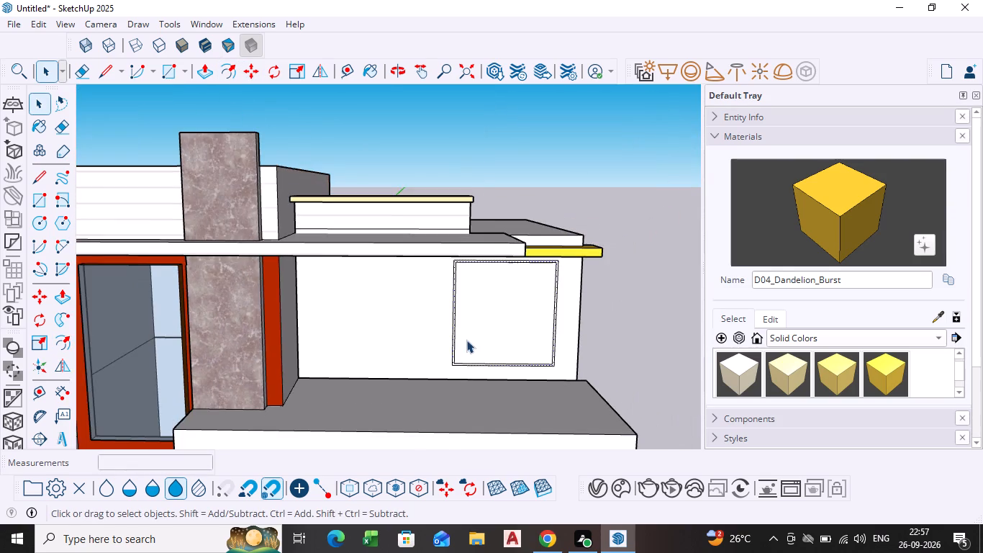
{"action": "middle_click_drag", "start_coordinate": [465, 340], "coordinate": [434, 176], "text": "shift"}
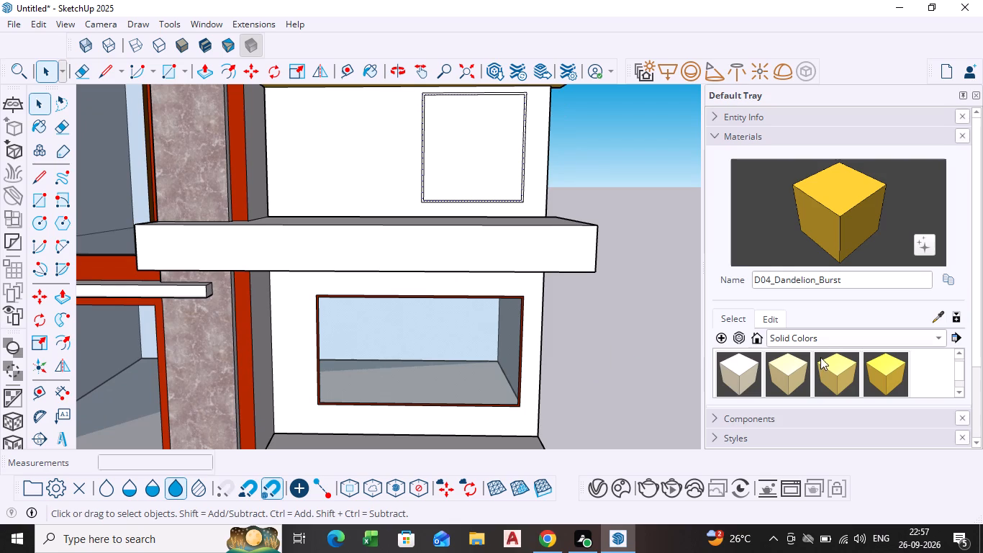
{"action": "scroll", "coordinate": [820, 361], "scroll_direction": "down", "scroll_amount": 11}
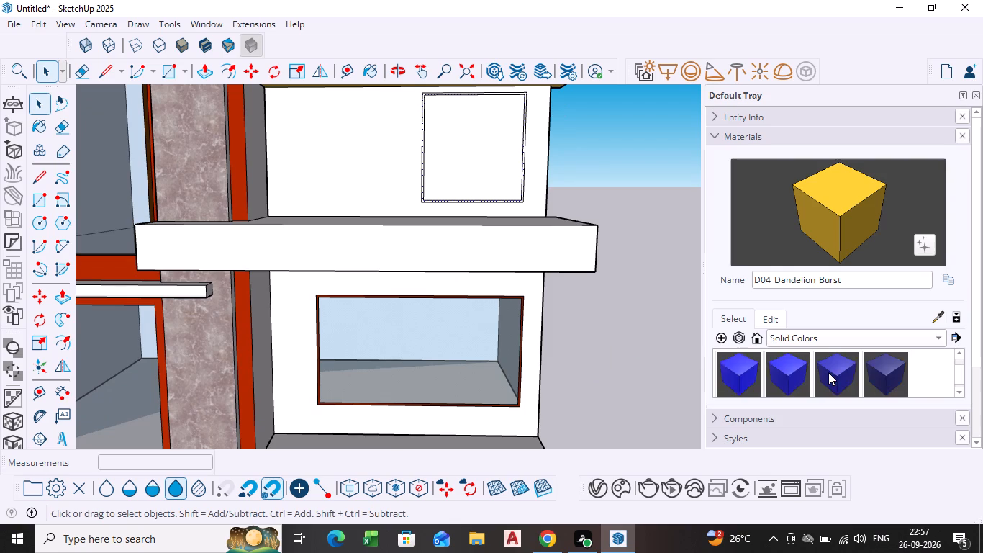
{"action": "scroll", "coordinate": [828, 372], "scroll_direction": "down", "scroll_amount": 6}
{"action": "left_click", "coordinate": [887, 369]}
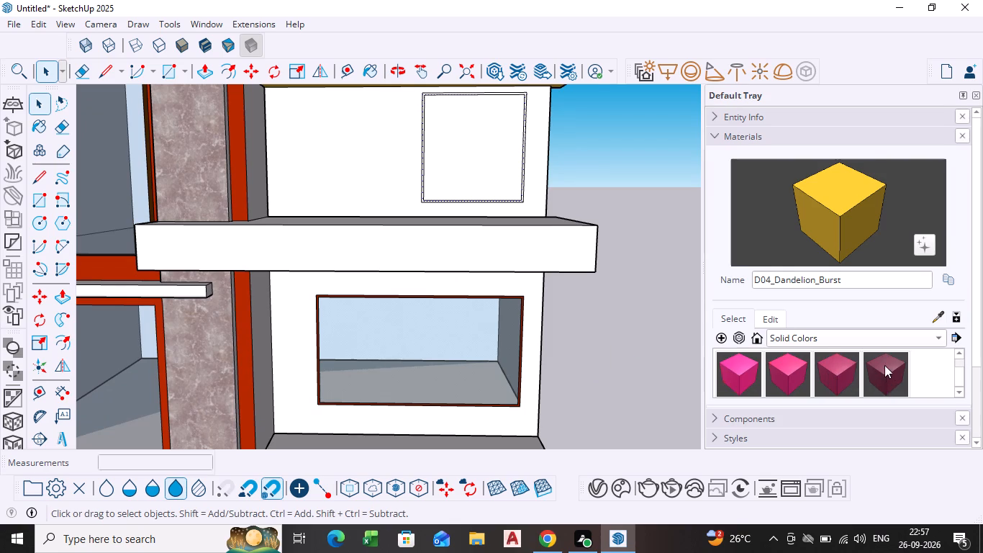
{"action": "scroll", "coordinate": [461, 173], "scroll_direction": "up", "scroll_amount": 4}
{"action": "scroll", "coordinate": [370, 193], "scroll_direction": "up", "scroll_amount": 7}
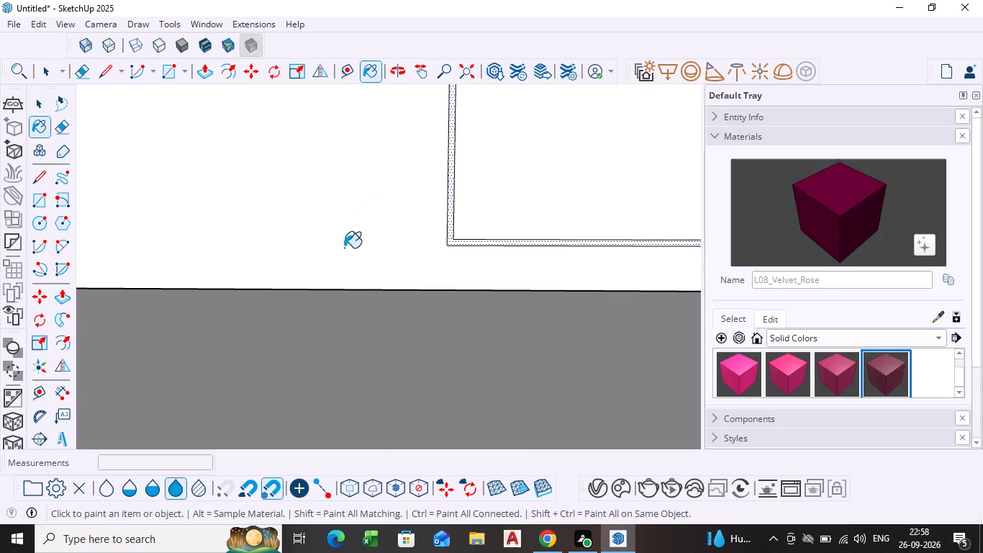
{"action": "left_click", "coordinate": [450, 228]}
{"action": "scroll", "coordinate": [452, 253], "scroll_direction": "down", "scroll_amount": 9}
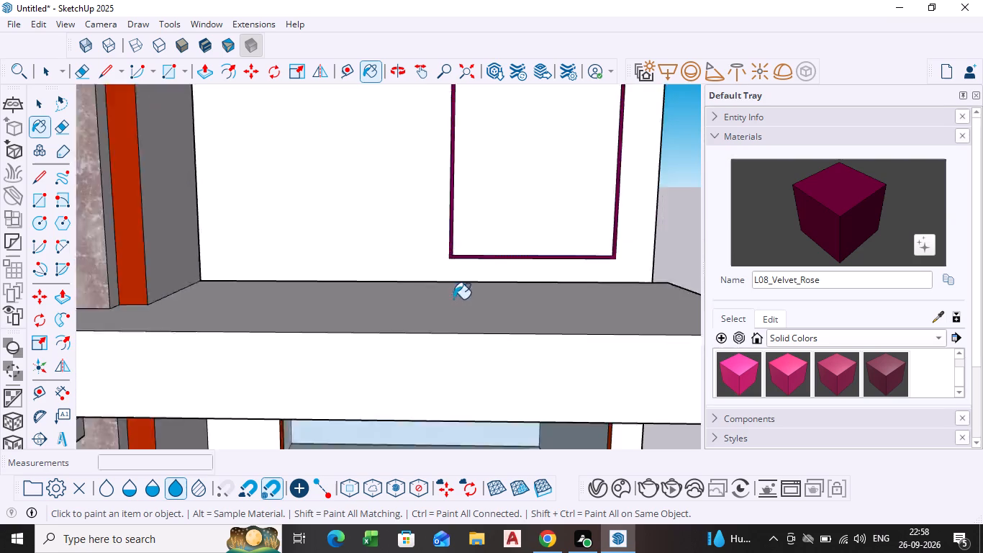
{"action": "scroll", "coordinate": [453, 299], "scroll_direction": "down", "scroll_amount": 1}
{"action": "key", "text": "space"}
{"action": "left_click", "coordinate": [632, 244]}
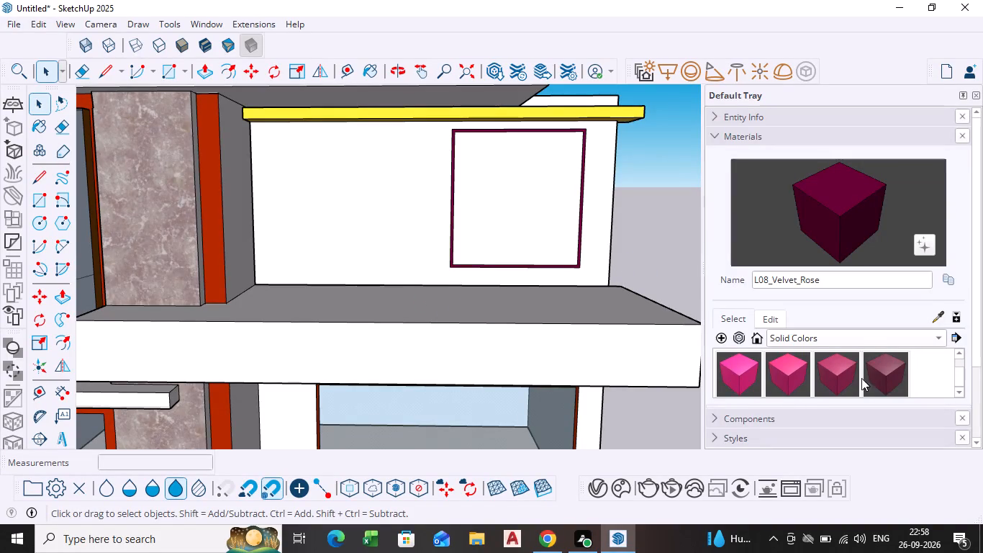
Paint the upper-floor window's frame strip with the solid colour E06_Meadow_Fresh.
{"action": "scroll", "coordinate": [864, 375], "scroll_direction": "up", "scroll_amount": 4}
{"action": "scroll", "coordinate": [866, 374], "scroll_direction": "down", "scroll_amount": 7}
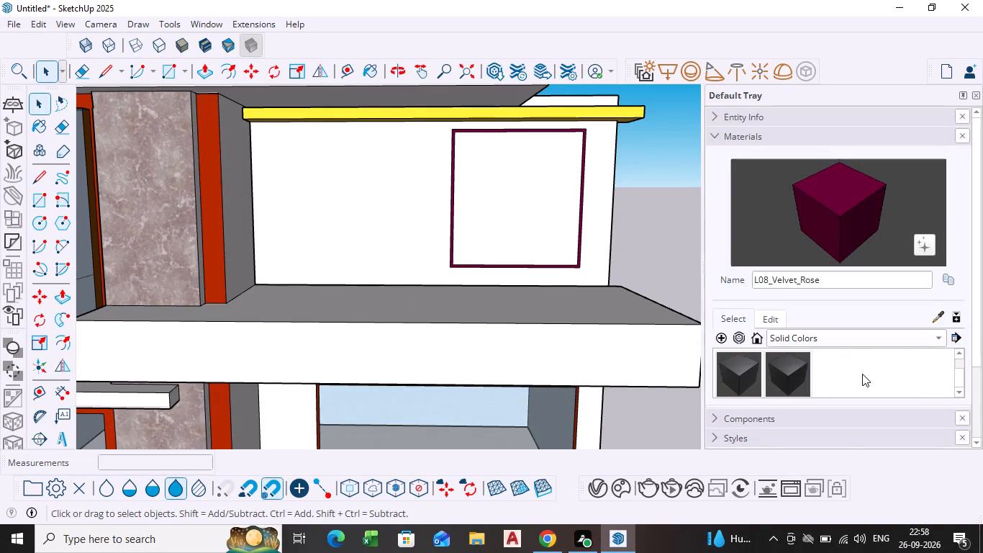
{"action": "scroll", "coordinate": [862, 374], "scroll_direction": "up", "scroll_amount": 12}
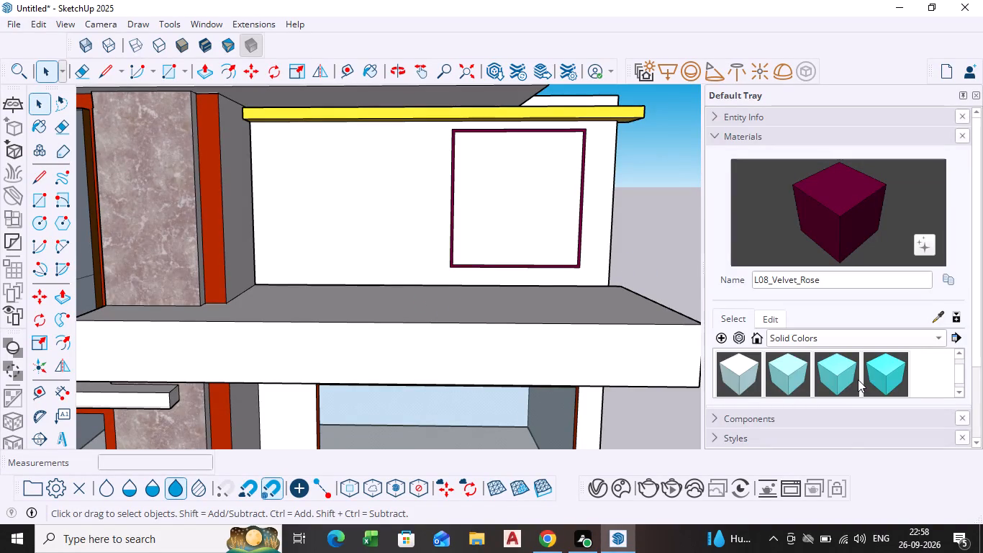
{"action": "scroll", "coordinate": [858, 379], "scroll_direction": "up", "scroll_amount": 5}
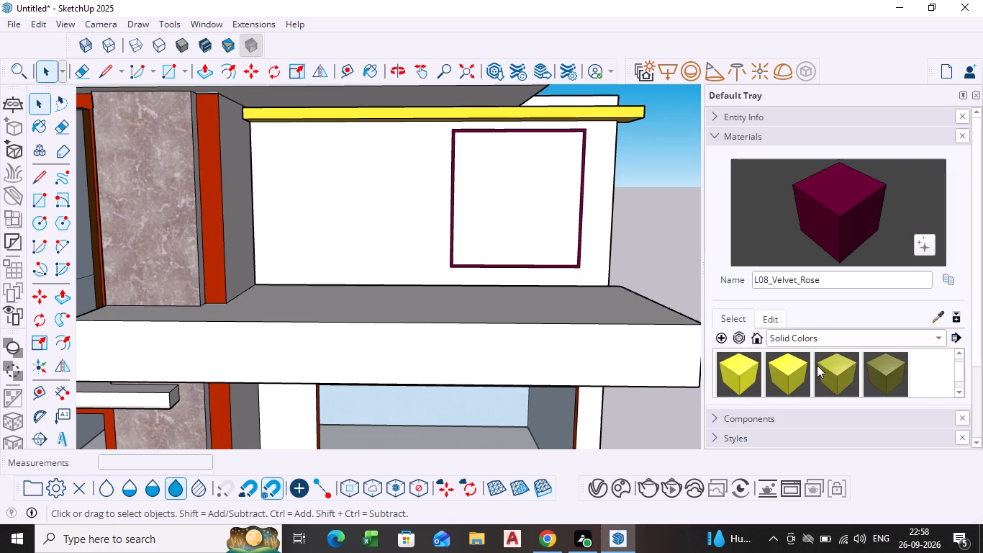
{"action": "scroll", "coordinate": [783, 370], "scroll_direction": "up", "scroll_amount": 1}
{"action": "scroll", "coordinate": [851, 383], "scroll_direction": "down", "scroll_amount": 1}
{"action": "left_click", "coordinate": [779, 370]}
{"action": "scroll", "coordinate": [420, 207], "scroll_direction": "up", "scroll_amount": 8}
{"action": "scroll", "coordinate": [486, 225], "scroll_direction": "up", "scroll_amount": 4}
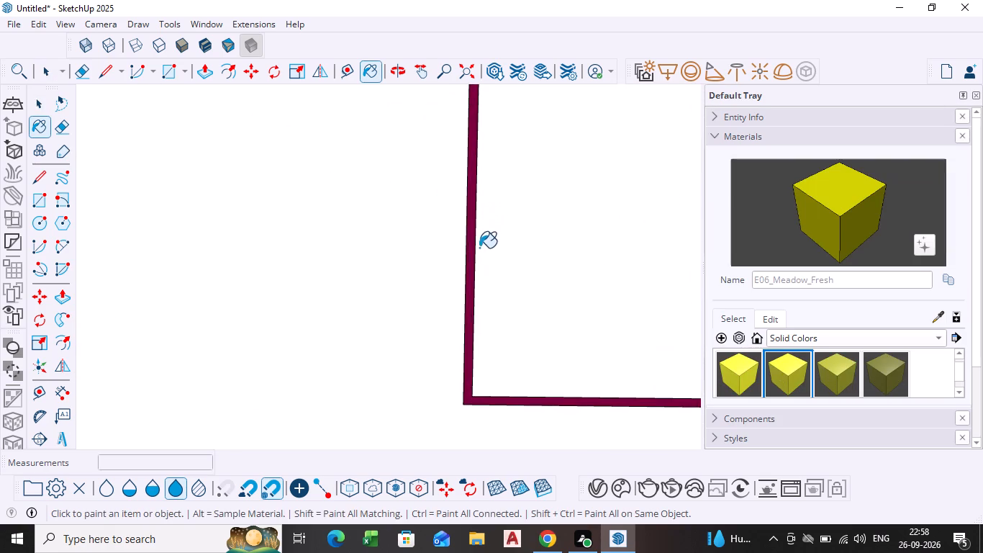
{"action": "left_click", "coordinate": [472, 262]}
{"action": "scroll", "coordinate": [472, 264], "scroll_direction": "down", "scroll_amount": 16}
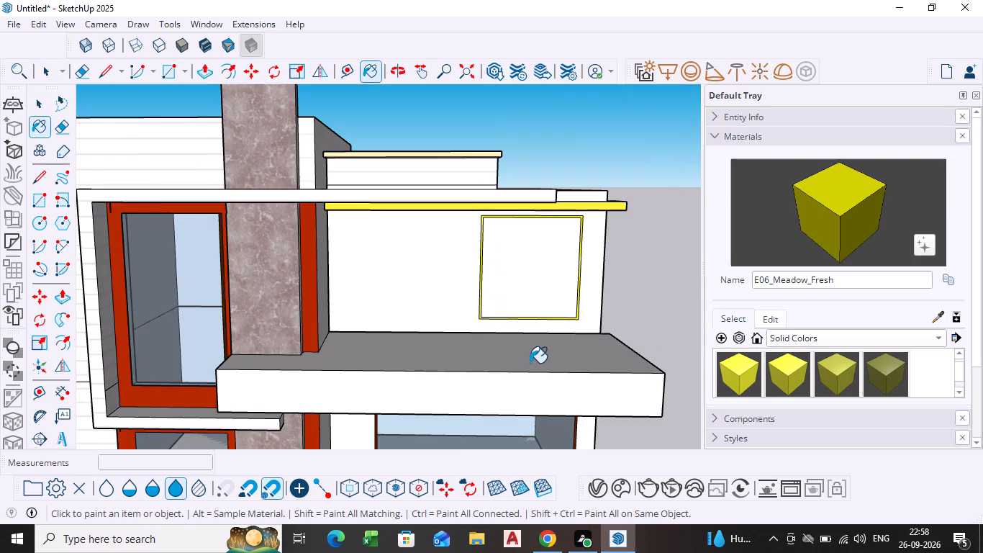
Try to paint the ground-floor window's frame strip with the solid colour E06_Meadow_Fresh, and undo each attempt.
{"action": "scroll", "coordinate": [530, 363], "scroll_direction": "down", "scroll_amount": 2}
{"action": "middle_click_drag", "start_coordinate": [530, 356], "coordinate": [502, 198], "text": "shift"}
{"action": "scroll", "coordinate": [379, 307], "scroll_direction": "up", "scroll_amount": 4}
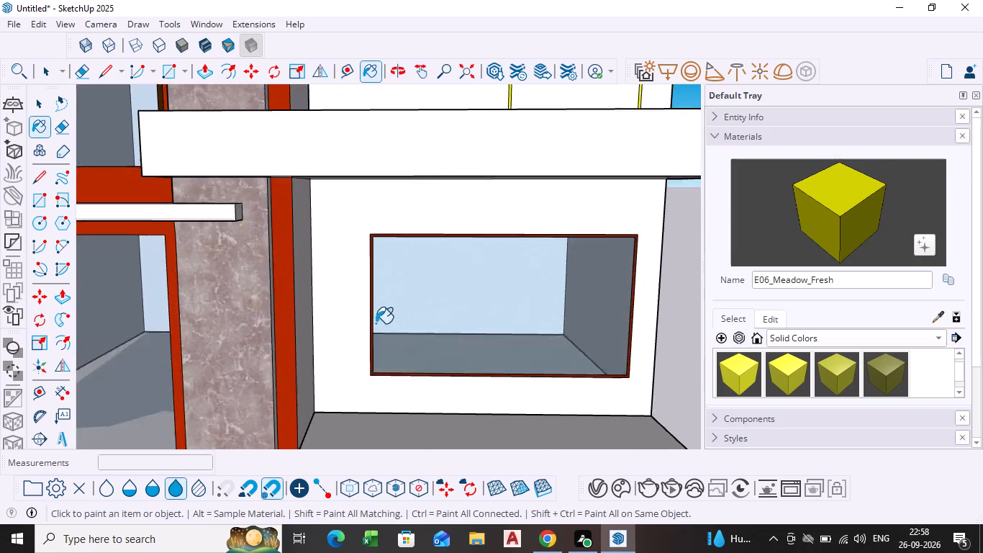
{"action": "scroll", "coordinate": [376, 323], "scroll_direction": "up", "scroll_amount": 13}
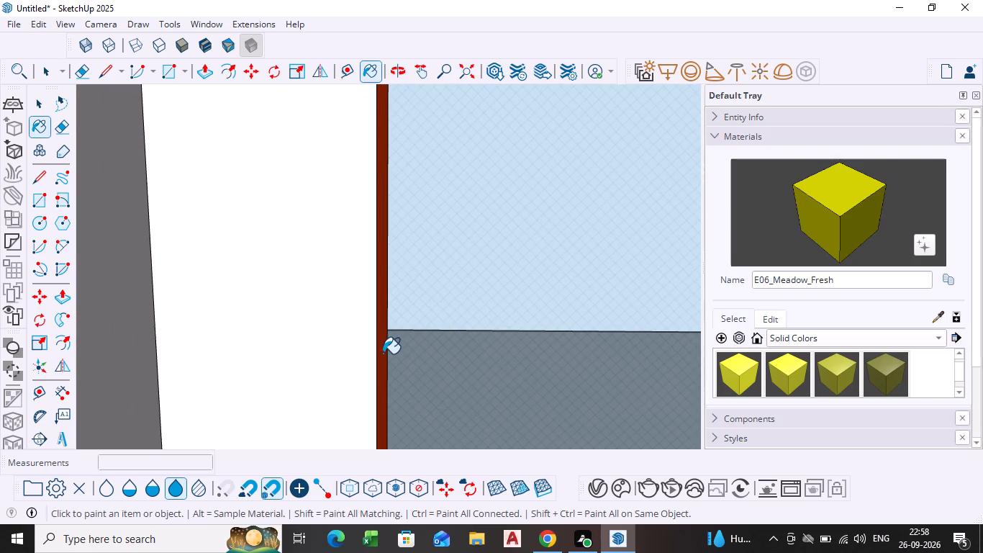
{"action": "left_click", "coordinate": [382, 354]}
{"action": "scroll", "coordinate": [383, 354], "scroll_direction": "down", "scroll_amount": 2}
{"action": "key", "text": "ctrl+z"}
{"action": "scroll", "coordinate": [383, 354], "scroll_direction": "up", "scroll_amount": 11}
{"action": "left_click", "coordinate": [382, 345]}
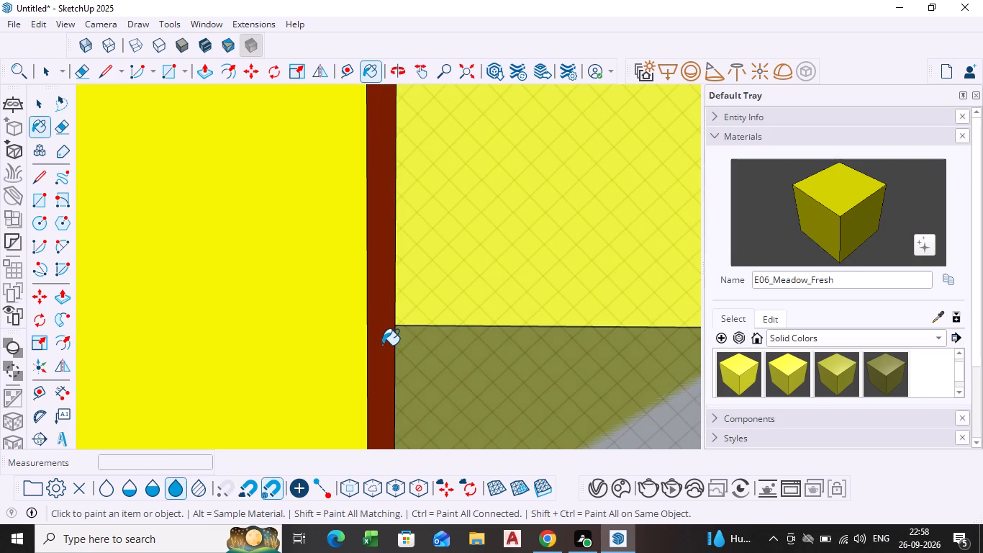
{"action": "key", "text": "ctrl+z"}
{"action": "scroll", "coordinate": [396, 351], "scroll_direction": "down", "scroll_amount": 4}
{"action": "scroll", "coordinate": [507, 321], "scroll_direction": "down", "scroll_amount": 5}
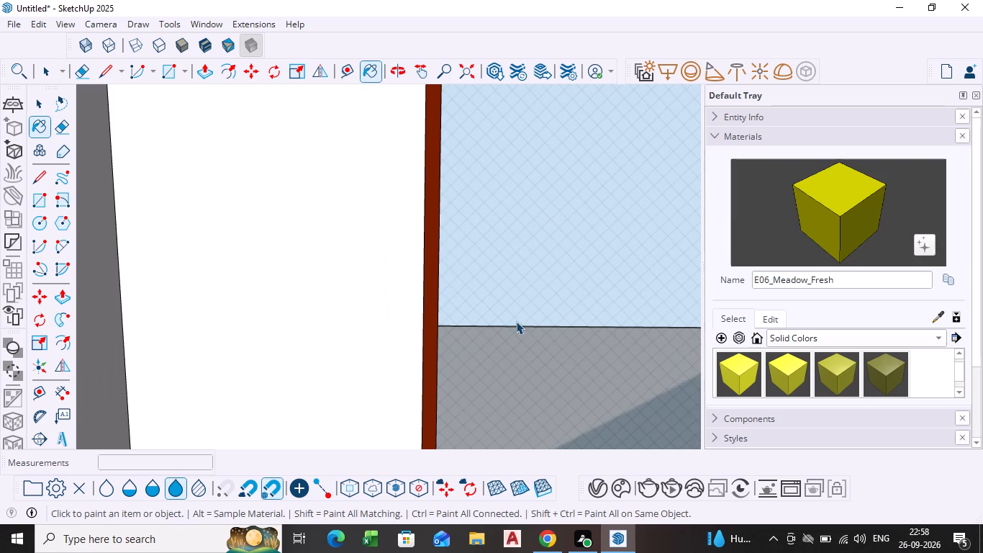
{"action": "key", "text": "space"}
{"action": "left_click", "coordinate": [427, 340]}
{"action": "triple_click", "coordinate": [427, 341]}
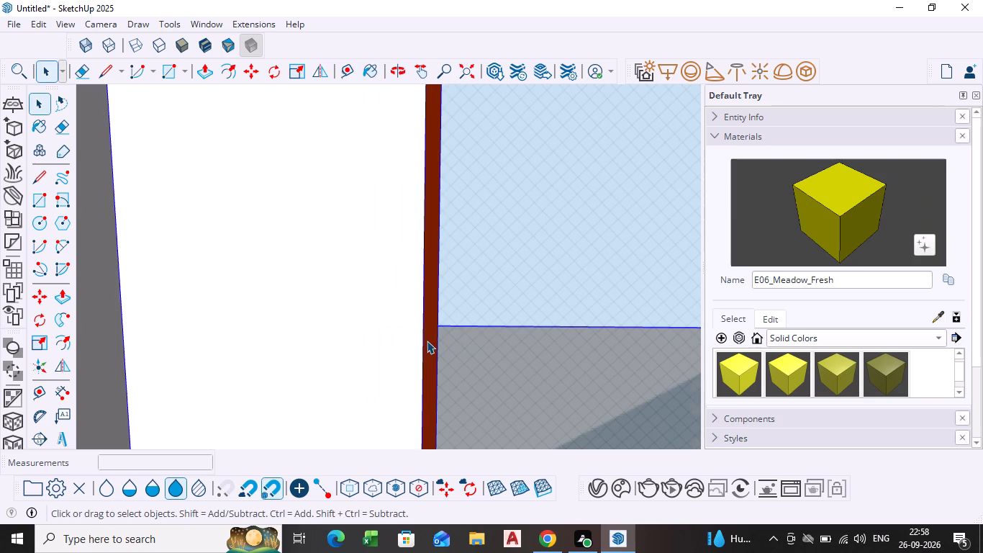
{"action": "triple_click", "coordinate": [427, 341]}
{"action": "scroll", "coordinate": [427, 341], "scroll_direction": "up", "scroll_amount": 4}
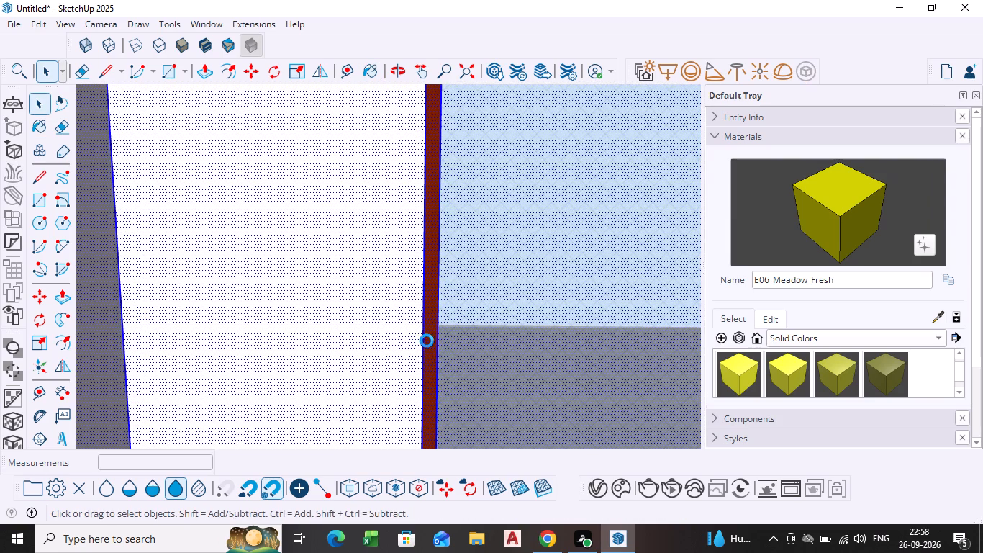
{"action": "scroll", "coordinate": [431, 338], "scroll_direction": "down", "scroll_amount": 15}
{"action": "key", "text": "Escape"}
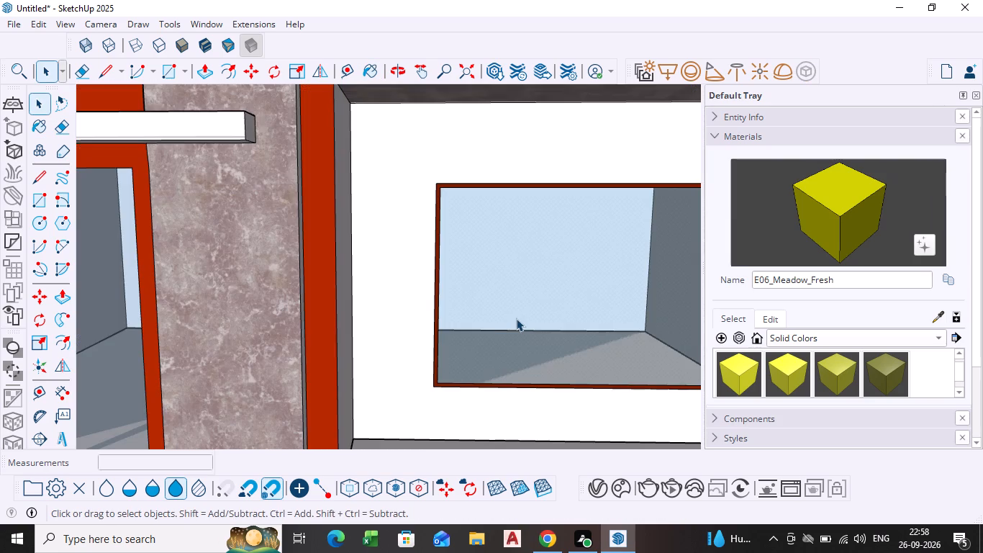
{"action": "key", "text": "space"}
Paint the upper-floor window's inner pane with the glass material Glass_Safety_01.
{"action": "scroll", "coordinate": [516, 320], "scroll_direction": "down", "scroll_amount": 10}
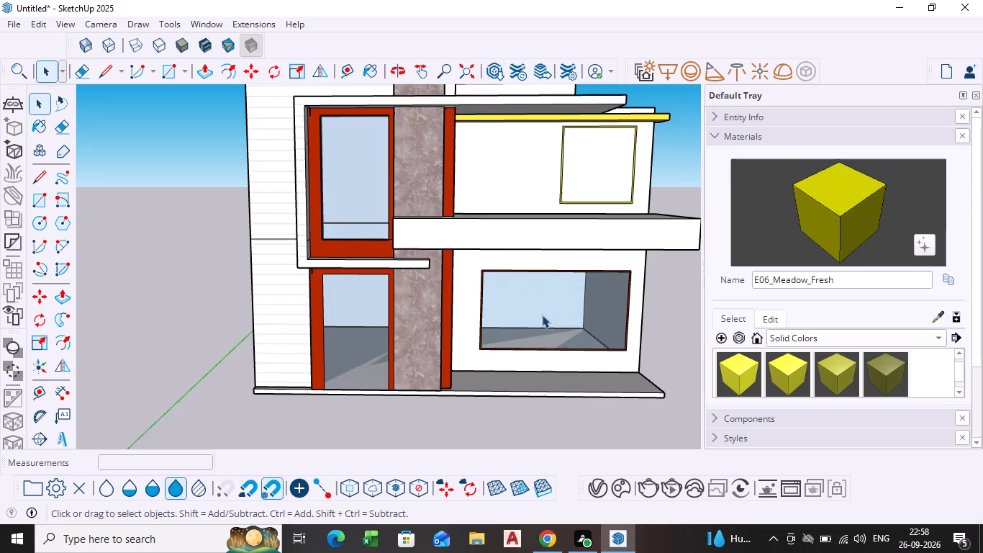
{"action": "scroll", "coordinate": [542, 315], "scroll_direction": "down", "scroll_amount": 1, "text": "shift"}
{"action": "middle_click_drag", "start_coordinate": [535, 313], "coordinate": [468, 295], "text": "shift"}
{"action": "left_click", "coordinate": [618, 273]}
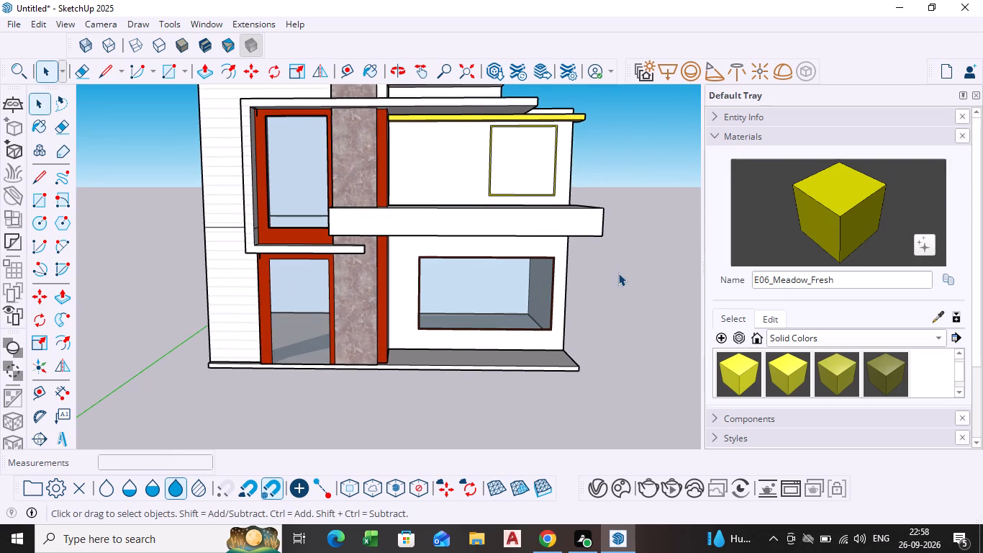
{"action": "scroll", "coordinate": [515, 242], "scroll_direction": "down", "scroll_amount": 2}
{"action": "middle_click_drag", "start_coordinate": [507, 243], "coordinate": [507, 282]}
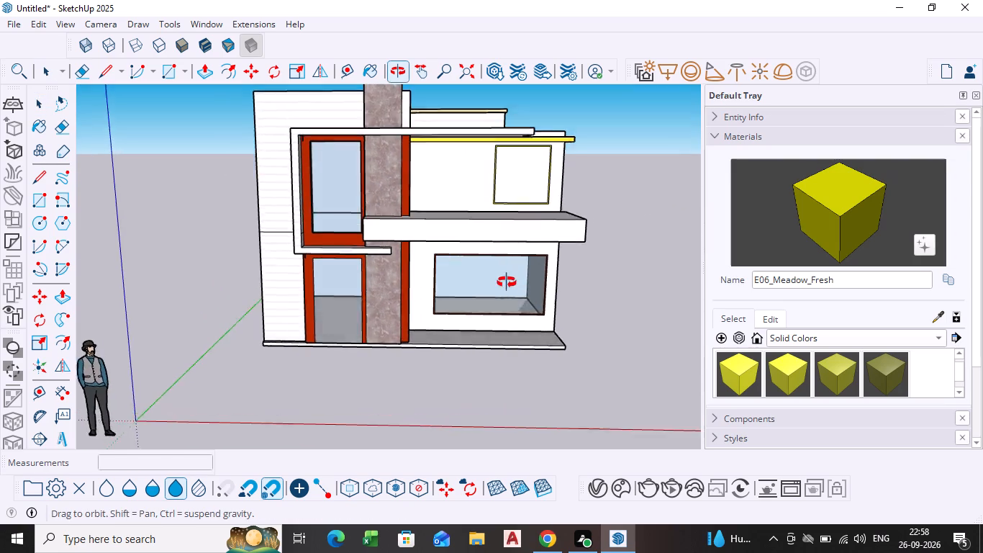
{"action": "middle_click_drag", "start_coordinate": [507, 282], "coordinate": [502, 268]}
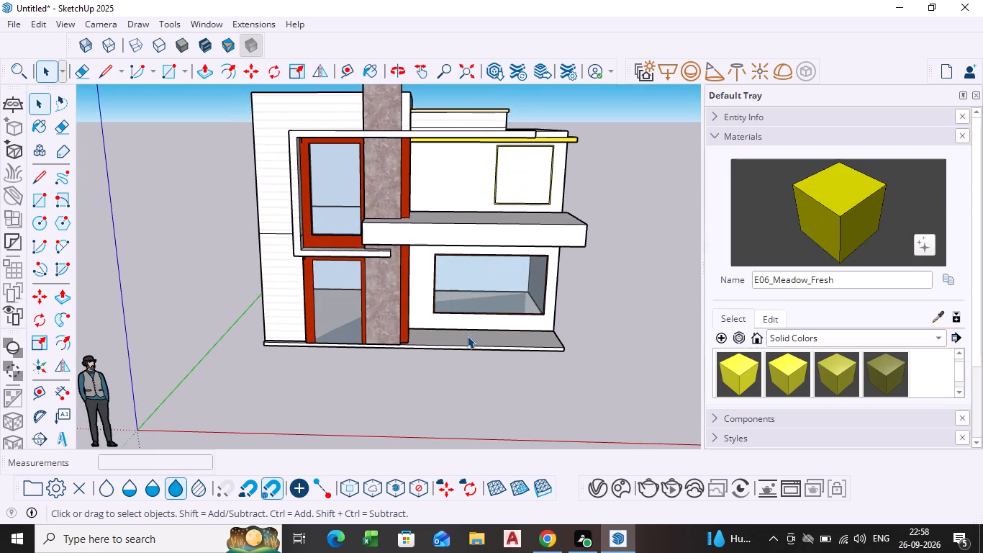
{"action": "middle_click_drag", "start_coordinate": [467, 336], "coordinate": [474, 314]}
{"action": "scroll", "coordinate": [537, 179], "scroll_direction": "up", "scroll_amount": 3}
{"action": "left_click", "coordinate": [524, 185]}
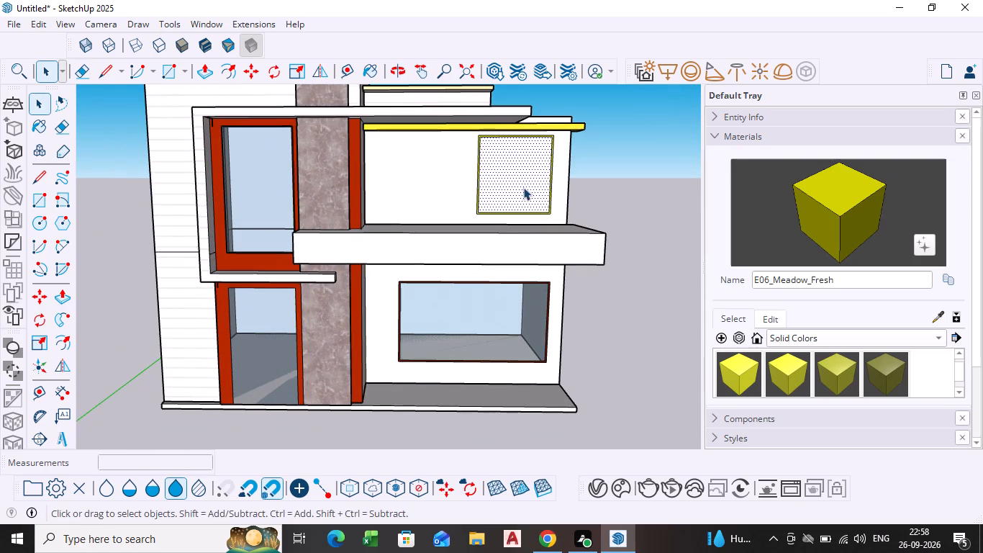
{"action": "left_click", "coordinate": [793, 337]}
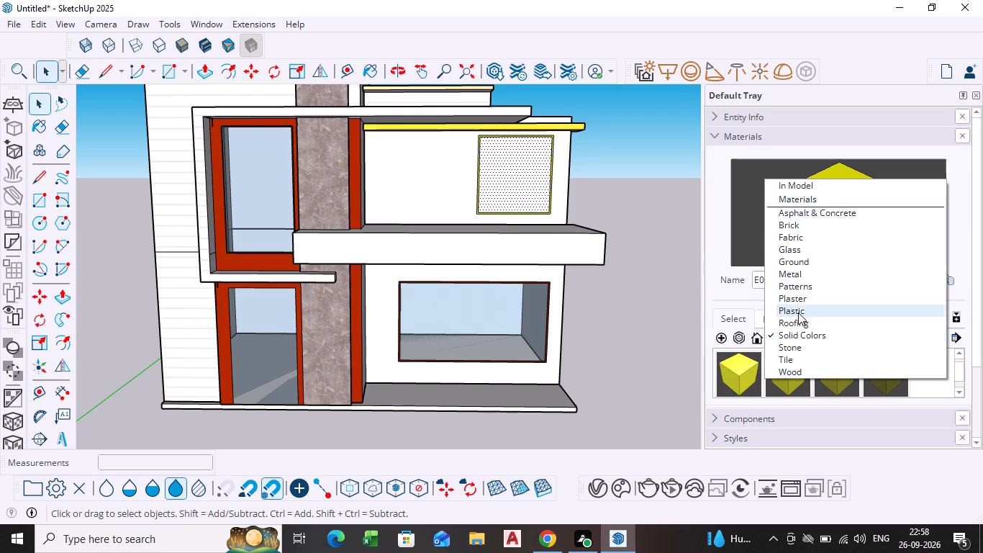
{"action": "left_click", "coordinate": [787, 251]}
{"action": "left_click", "coordinate": [836, 374]}
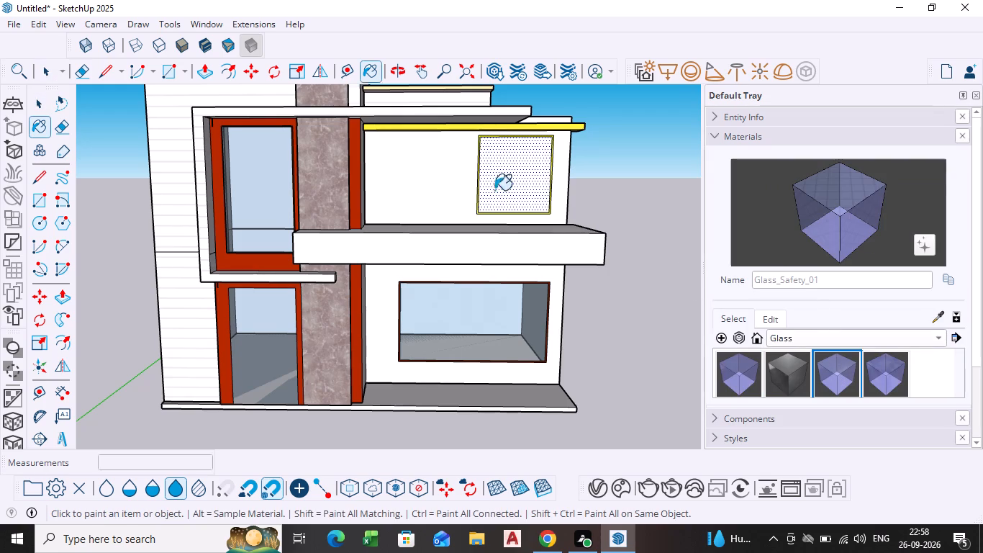
{"action": "scroll", "coordinate": [484, 184], "scroll_direction": "up", "scroll_amount": 3}
{"action": "left_click", "coordinate": [519, 183]}
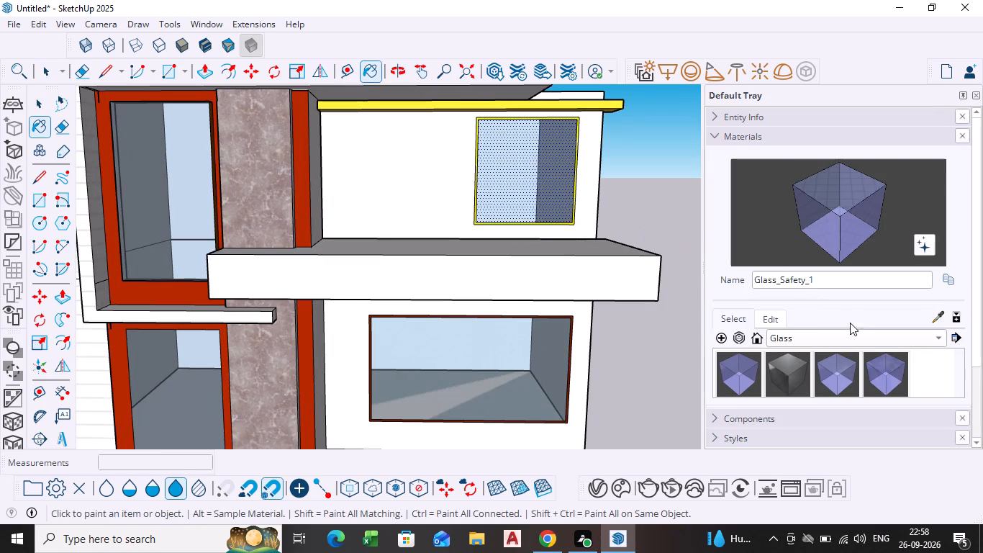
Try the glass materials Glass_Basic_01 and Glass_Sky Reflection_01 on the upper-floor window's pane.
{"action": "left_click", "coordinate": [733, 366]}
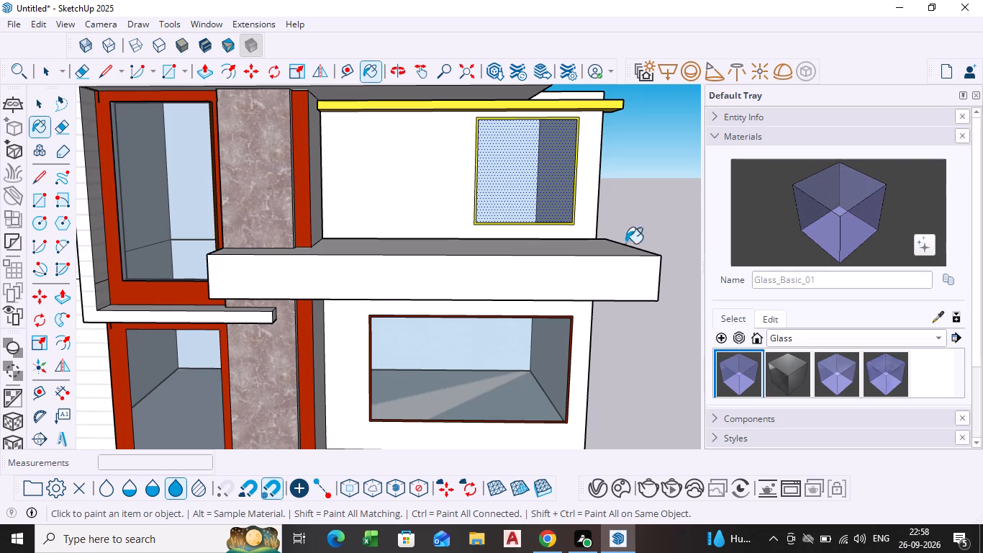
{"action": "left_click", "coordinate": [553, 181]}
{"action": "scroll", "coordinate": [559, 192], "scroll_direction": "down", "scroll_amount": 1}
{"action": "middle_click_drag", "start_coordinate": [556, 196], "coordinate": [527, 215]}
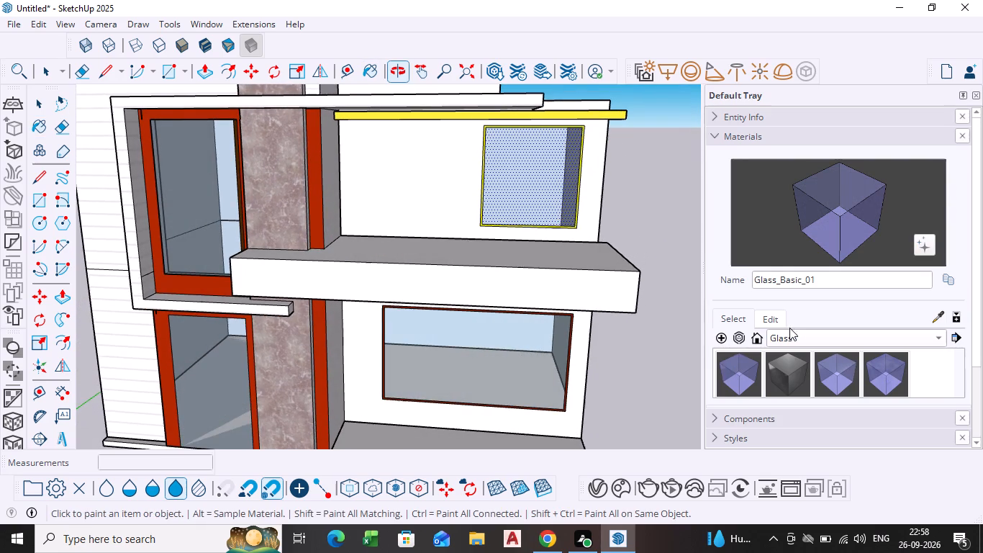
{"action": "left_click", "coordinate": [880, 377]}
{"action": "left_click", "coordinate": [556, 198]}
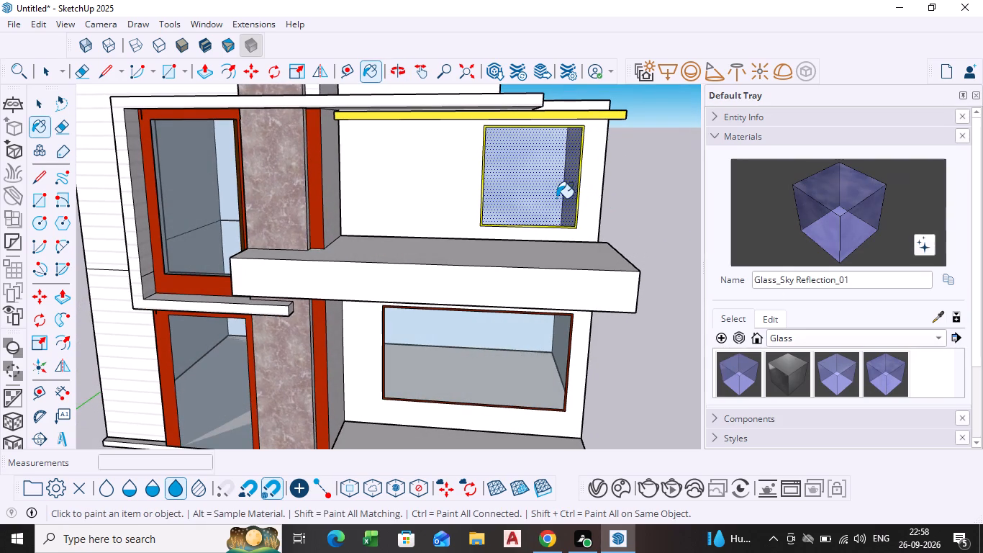
Repaint the upper-floor window's pane with the glass material Glass_Safety_01.
{"action": "left_click", "coordinate": [833, 371]}
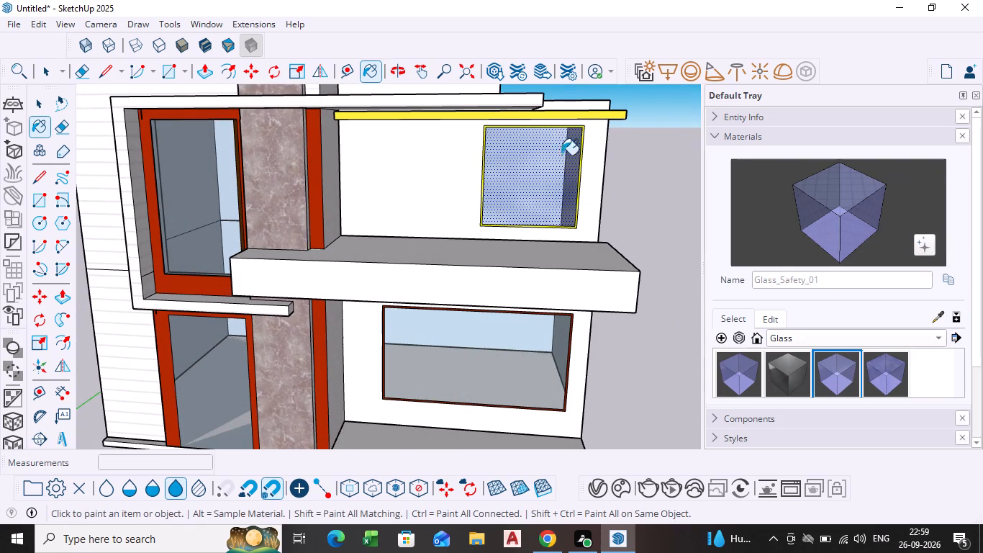
{"action": "left_click", "coordinate": [538, 189]}
{"action": "scroll", "coordinate": [564, 225], "scroll_direction": "down", "scroll_amount": 9}
{"action": "key", "text": "space"}
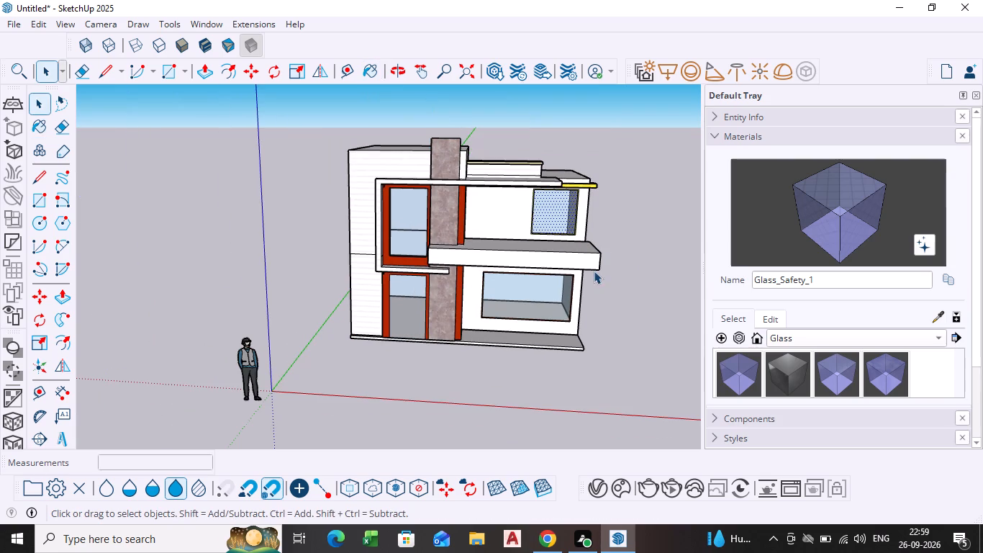
Draw a door rectangle about 3' 3 11/16" by 6' on the upper-floor wall beside the red column strip, down to the balcony floor.
{"action": "scroll", "coordinate": [549, 225], "scroll_direction": "up", "scroll_amount": 9}
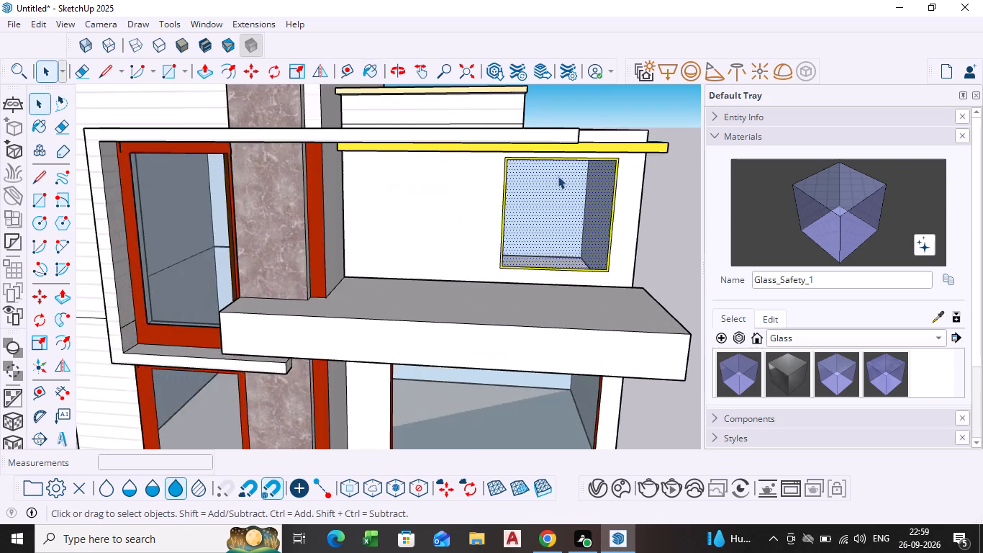
{"action": "scroll", "coordinate": [558, 176], "scroll_direction": "up", "scroll_amount": 5}
{"action": "middle_click_drag", "start_coordinate": [542, 314], "coordinate": [558, 291]}
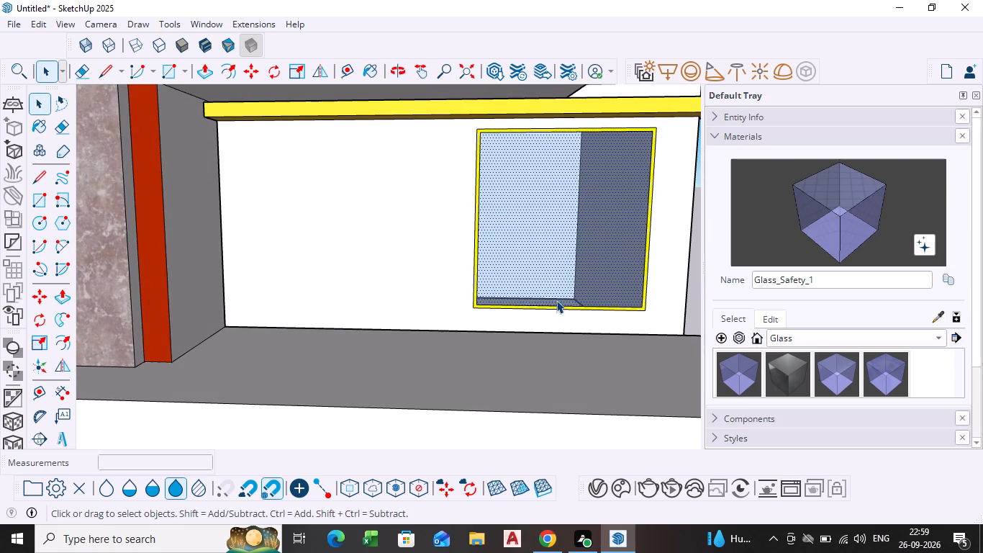
{"action": "scroll", "coordinate": [560, 299], "scroll_direction": "up", "scroll_amount": 2}
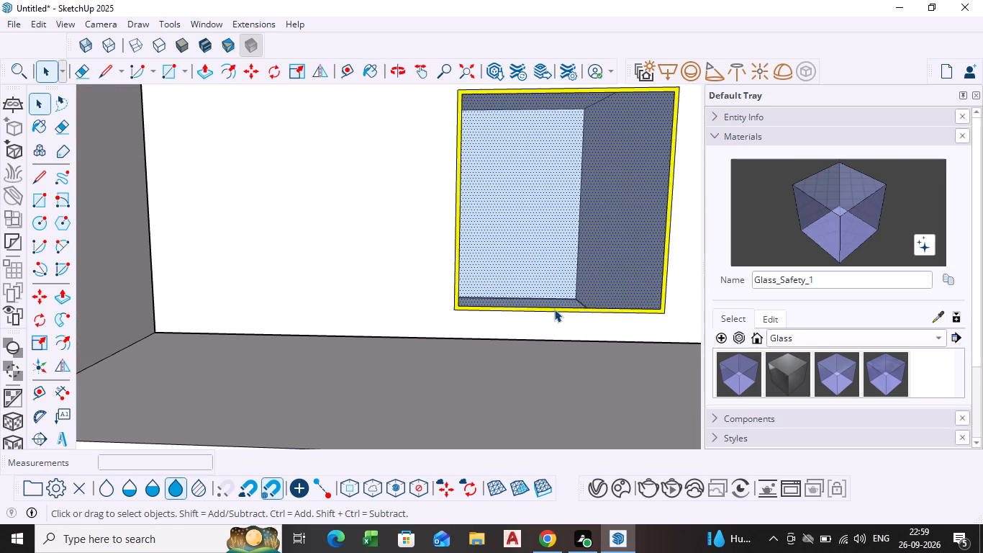
{"action": "scroll", "coordinate": [448, 237], "scroll_direction": "down", "scroll_amount": 7}
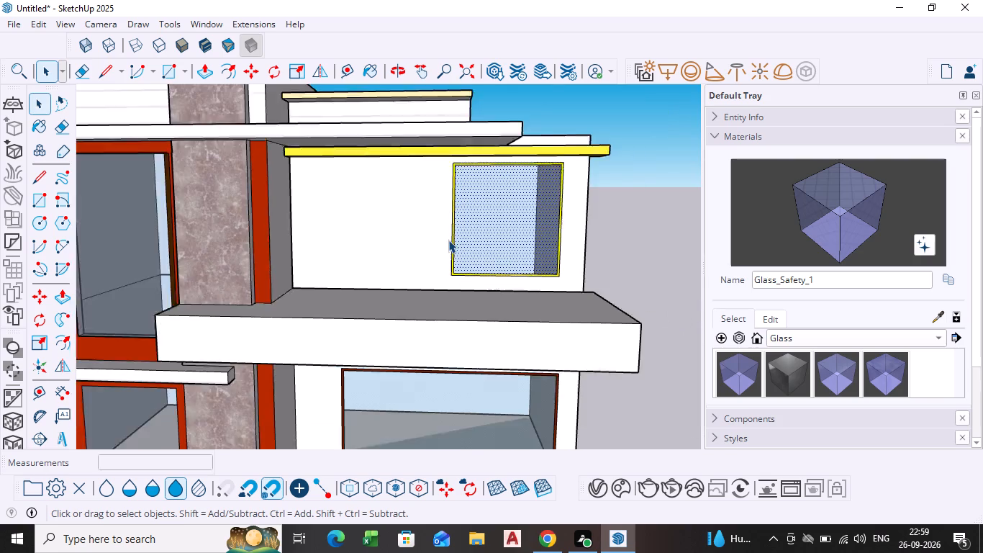
{"action": "scroll", "coordinate": [448, 240], "scroll_direction": "down", "scroll_amount": 1}
{"action": "middle_click_drag", "start_coordinate": [314, 275], "coordinate": [354, 285], "text": "shift"}
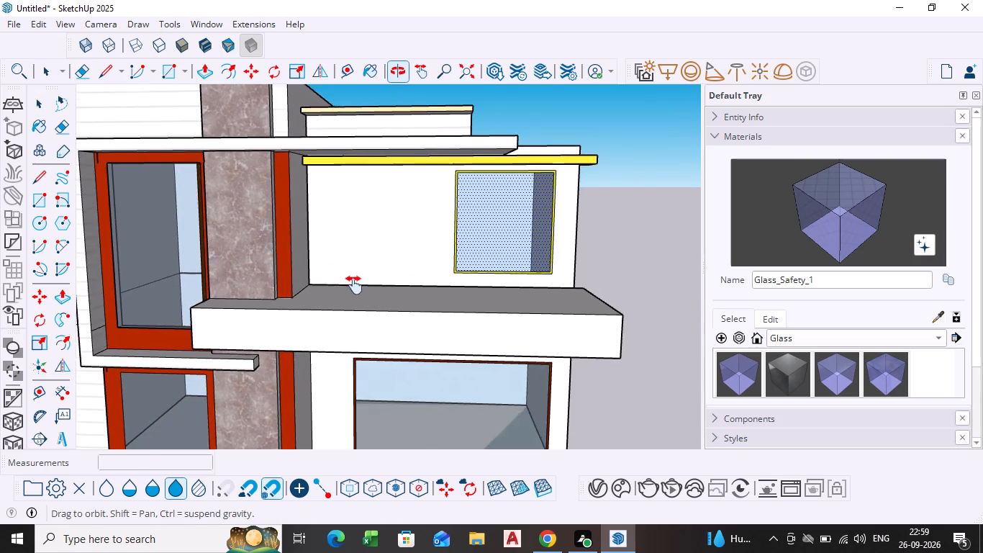
{"action": "middle_click_drag", "start_coordinate": [354, 285], "coordinate": [395, 288], "text": "shift"}
{"action": "scroll", "coordinate": [410, 222], "scroll_direction": "up", "scroll_amount": 2}
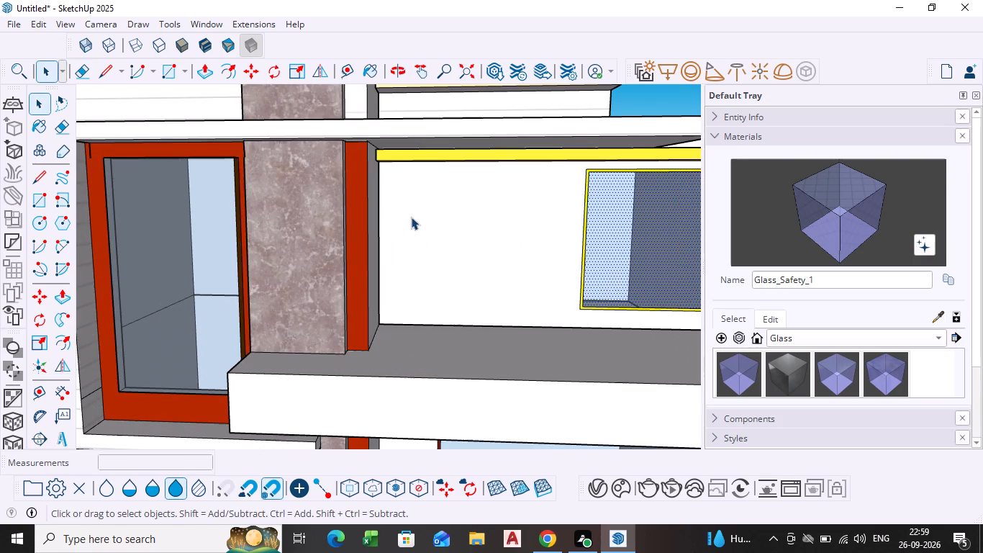
{"action": "scroll", "coordinate": [411, 217], "scroll_direction": "up", "scroll_amount": 5}
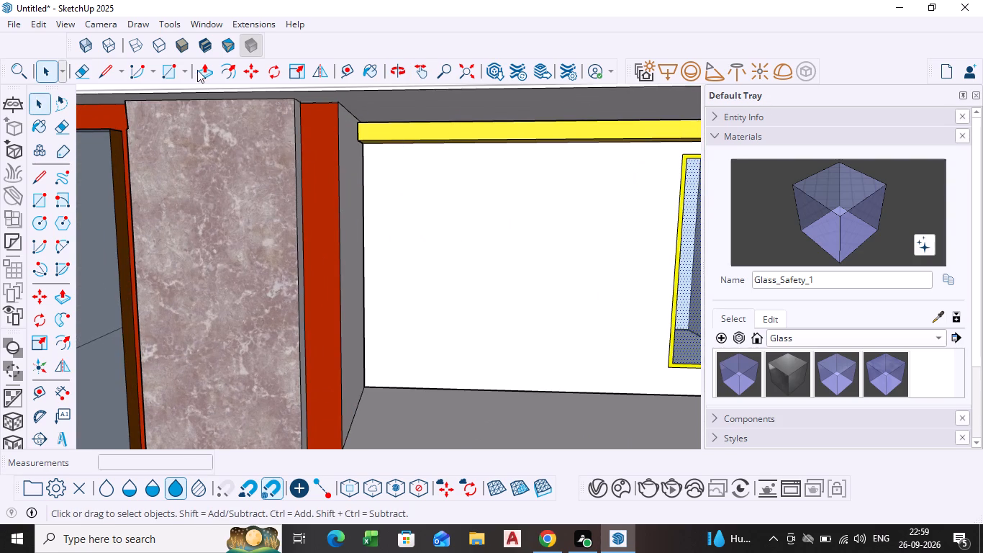
{"action": "left_click", "coordinate": [162, 75]}
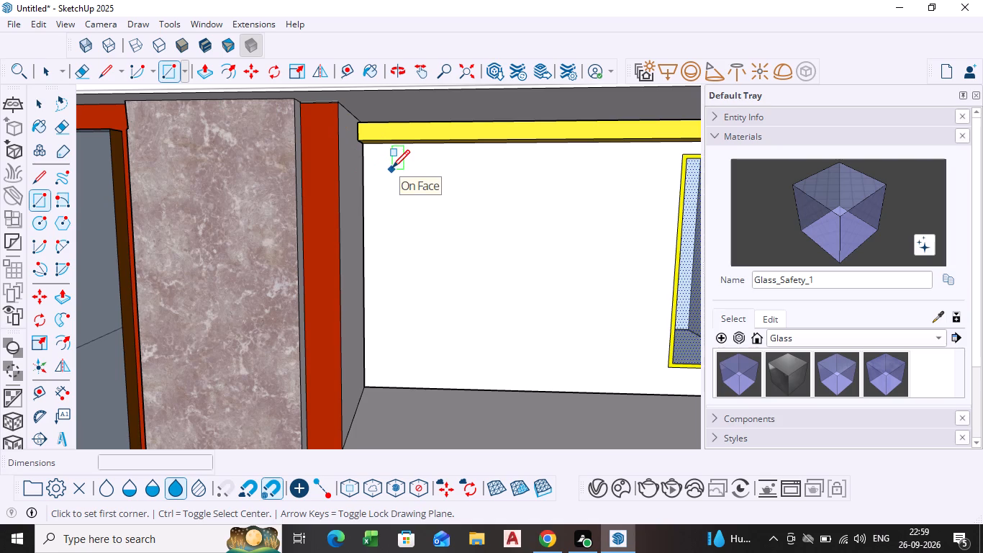
{"action": "left_click", "coordinate": [380, 156]}
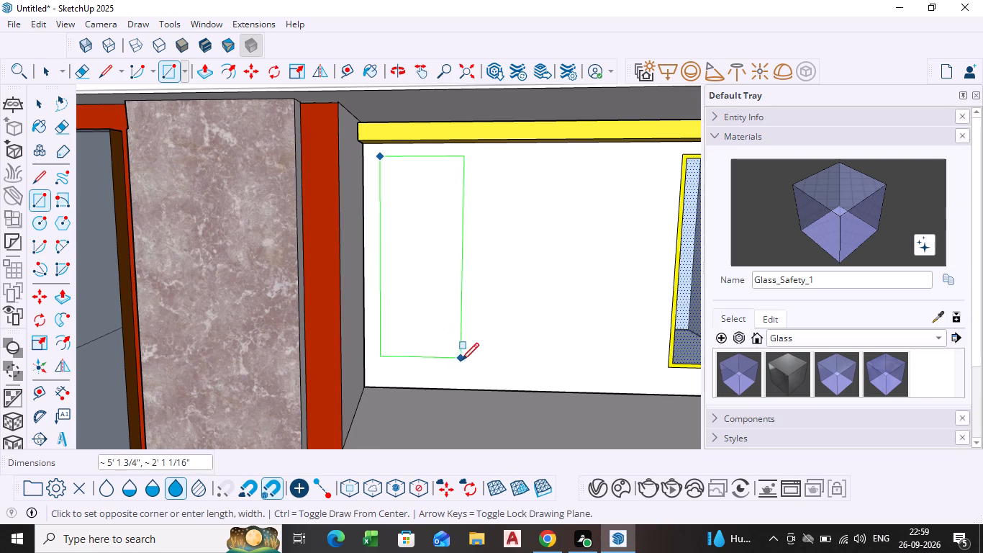
{"action": "left_click", "coordinate": [507, 395]}
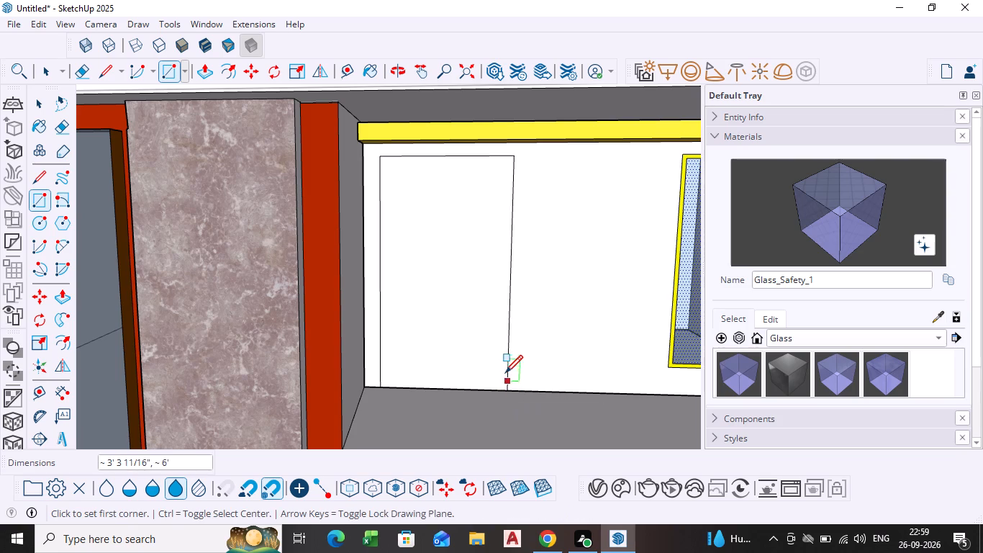
Delete the door rectangle's face to open a doorway onto the balcony.
{"action": "key", "text": "space"}
{"action": "left_click", "coordinate": [466, 320]}
{"action": "key", "text": "Delete"}
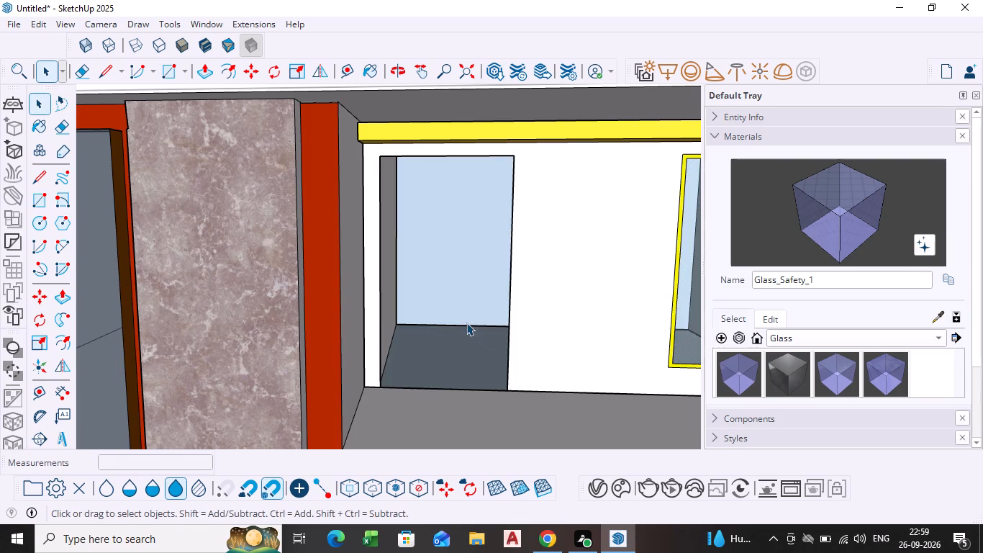
Open the 3D Warehouse model library.
{"action": "scroll", "coordinate": [467, 317], "scroll_direction": "down", "scroll_amount": 10}
{"action": "scroll", "coordinate": [467, 316], "scroll_direction": "up", "scroll_amount": 1}
{"action": "scroll", "coordinate": [469, 312], "scroll_direction": "down", "scroll_amount": 3}
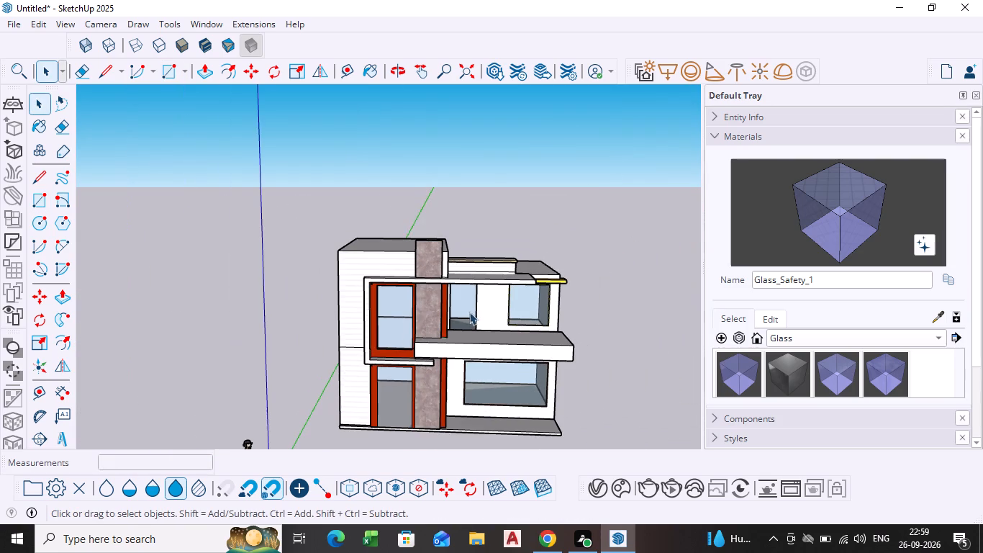
{"action": "middle_click_drag", "start_coordinate": [474, 313], "coordinate": [450, 243], "text": "shift"}
{"action": "scroll", "coordinate": [432, 265], "scroll_direction": "up", "scroll_amount": 2}
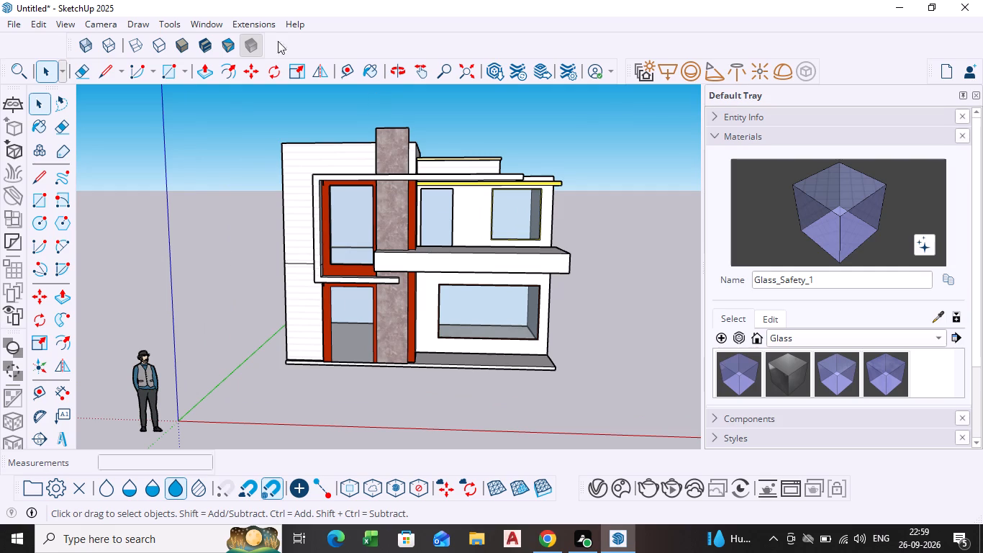
{"action": "left_click", "coordinate": [212, 24]}
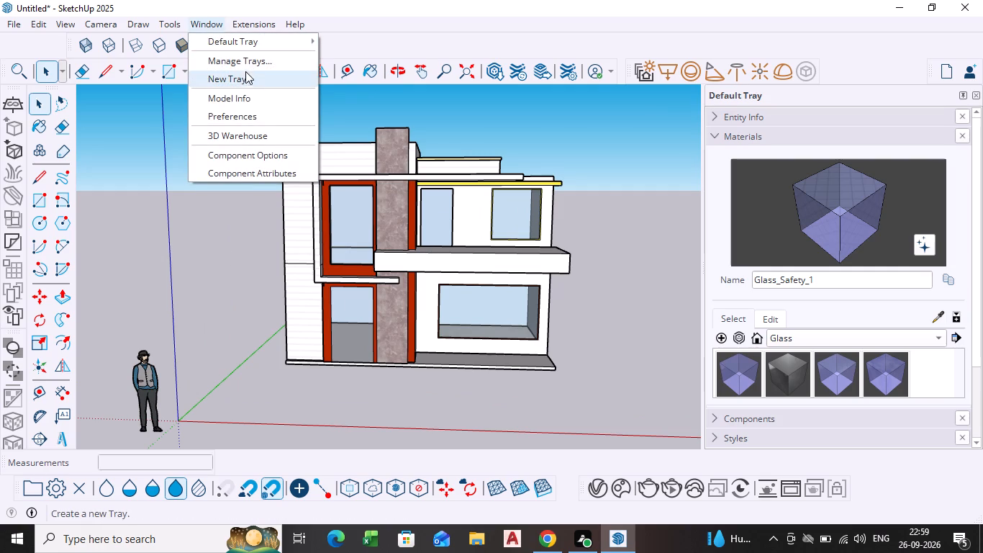
{"action": "left_click", "coordinate": [248, 140]}
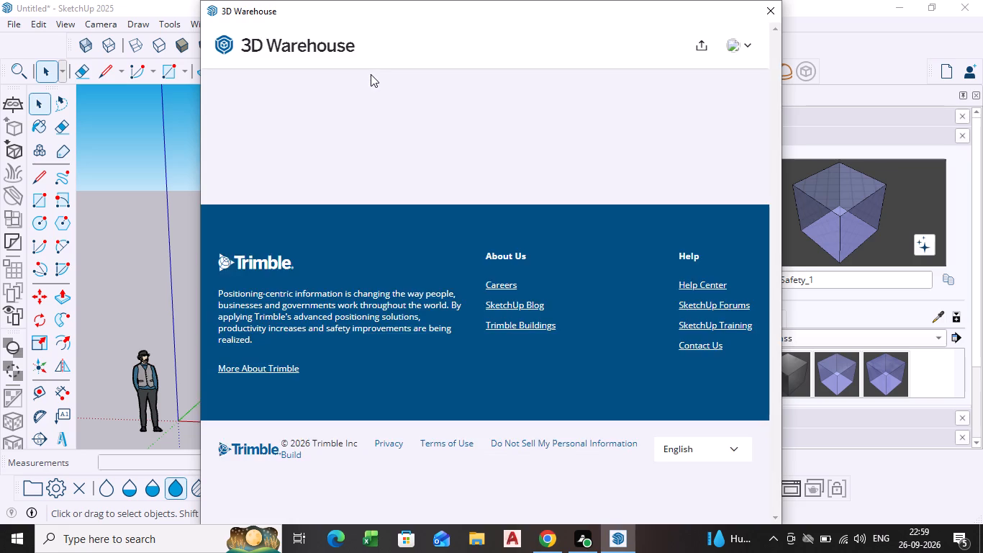
Search the 3D Warehouse for "wood door".
{"action": "left_click", "coordinate": [331, 266]}
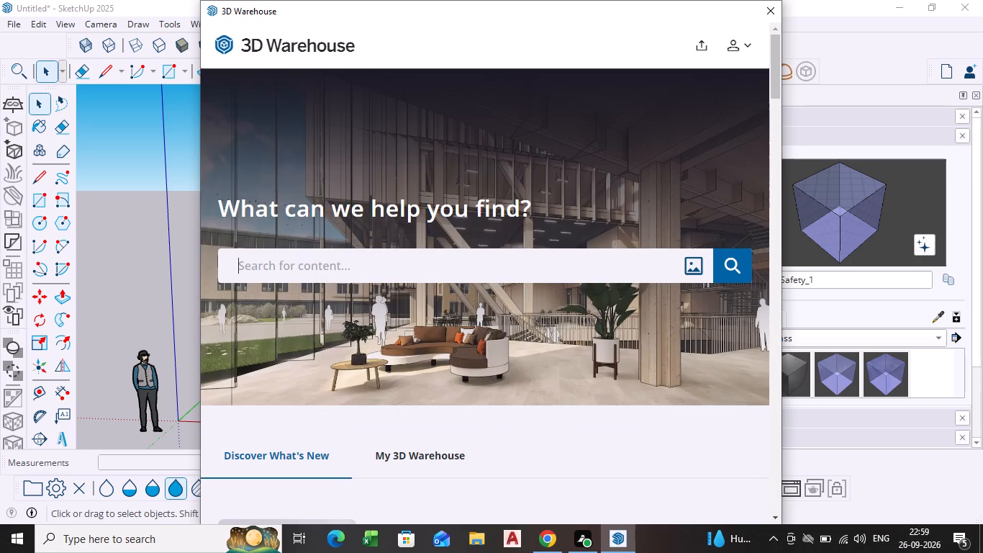
{"action": "key", "text": "w"}
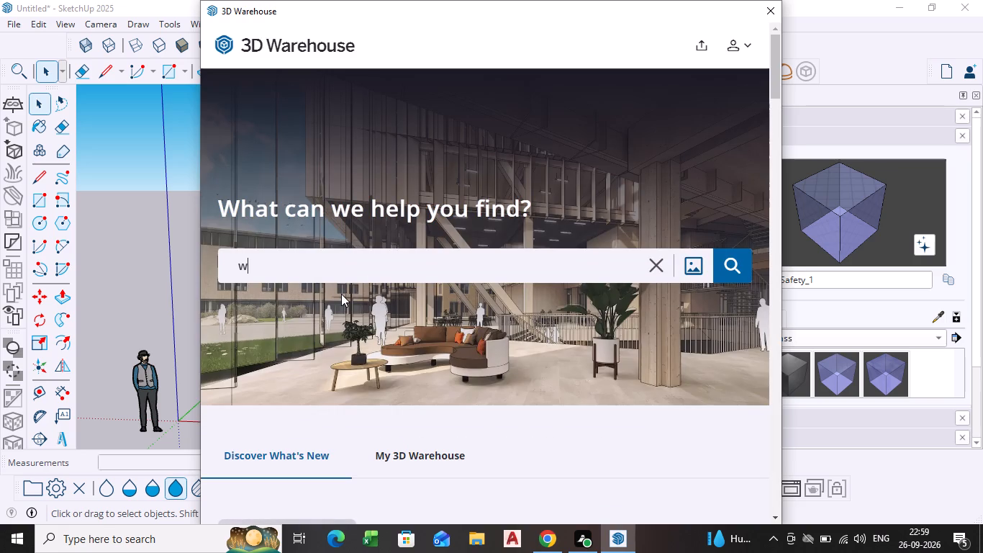
{"action": "type", "text": "ood"}
{"action": "key", "text": "space"}
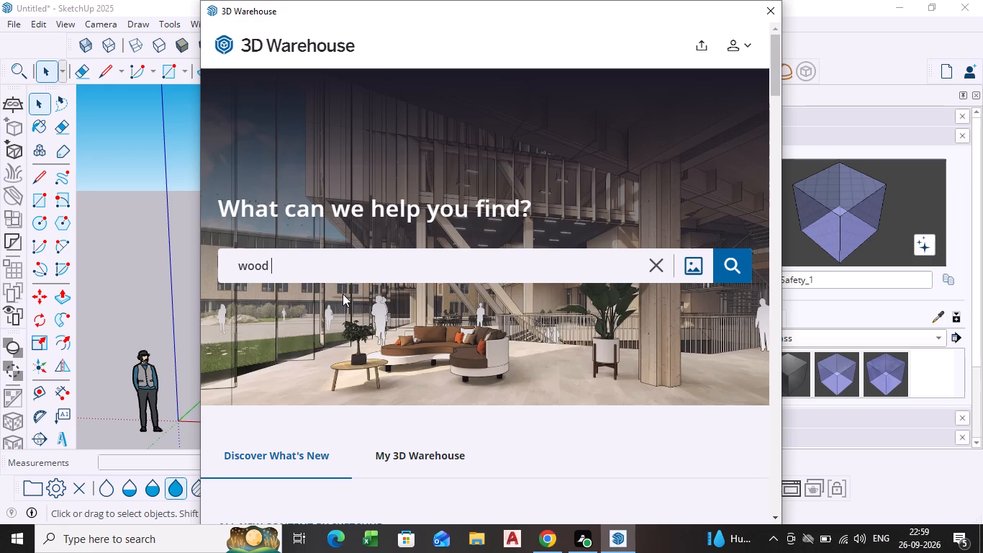
{"action": "key", "text": "d"}
{"action": "type", "text": "oo"}
{"action": "key", "text": "r"}
{"action": "key", "text": "Return"}
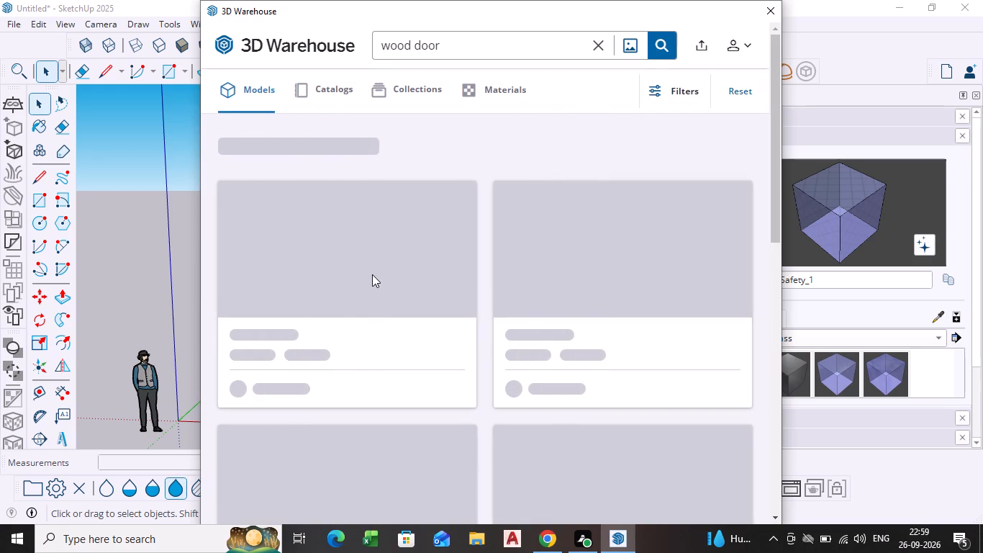
Browse the wood door models in the search results and compare their designs to find one suited to the balcony doorway.
{"action": "scroll", "coordinate": [357, 269], "scroll_direction": "down", "scroll_amount": 3}
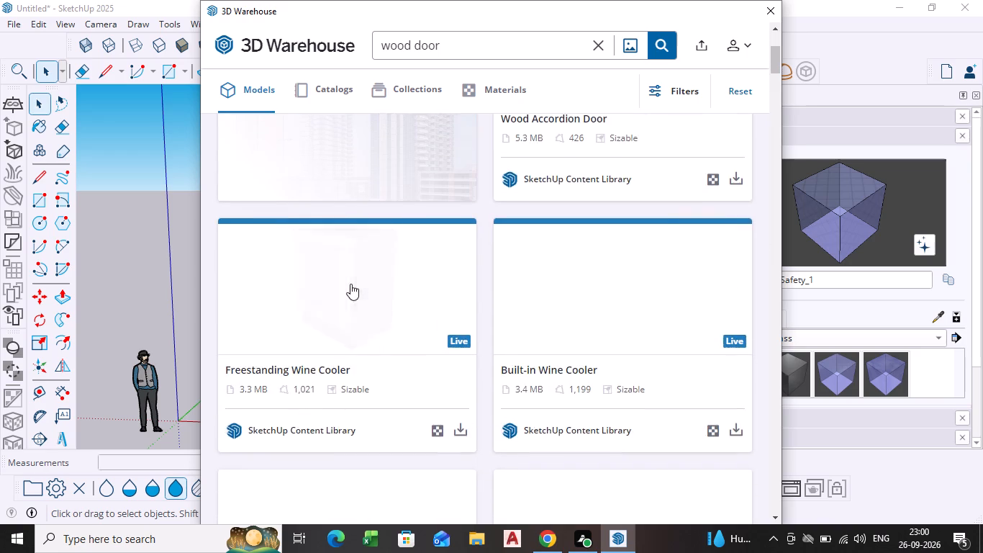
{"action": "scroll", "coordinate": [350, 284], "scroll_direction": "down", "scroll_amount": 3}
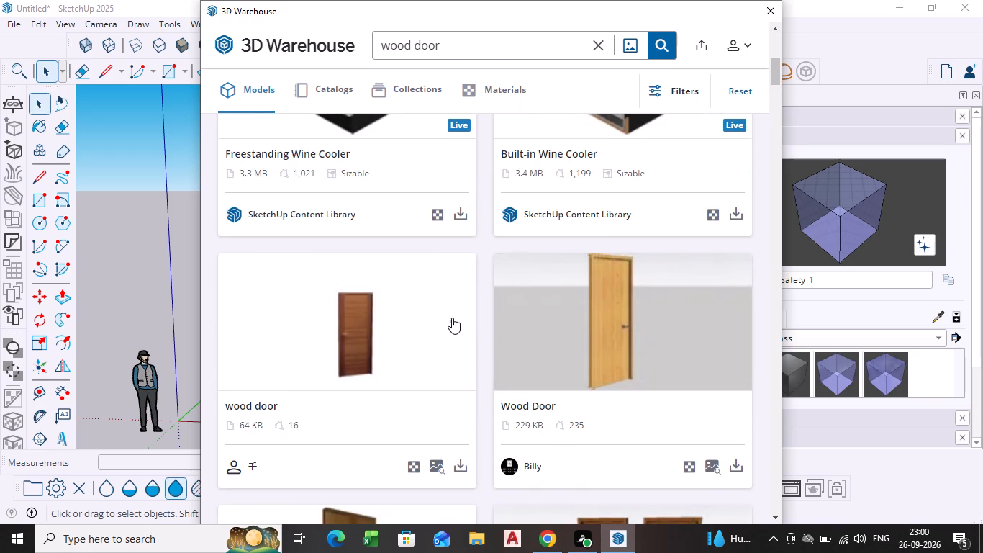
{"action": "scroll", "coordinate": [554, 320], "scroll_direction": "down", "scroll_amount": 4}
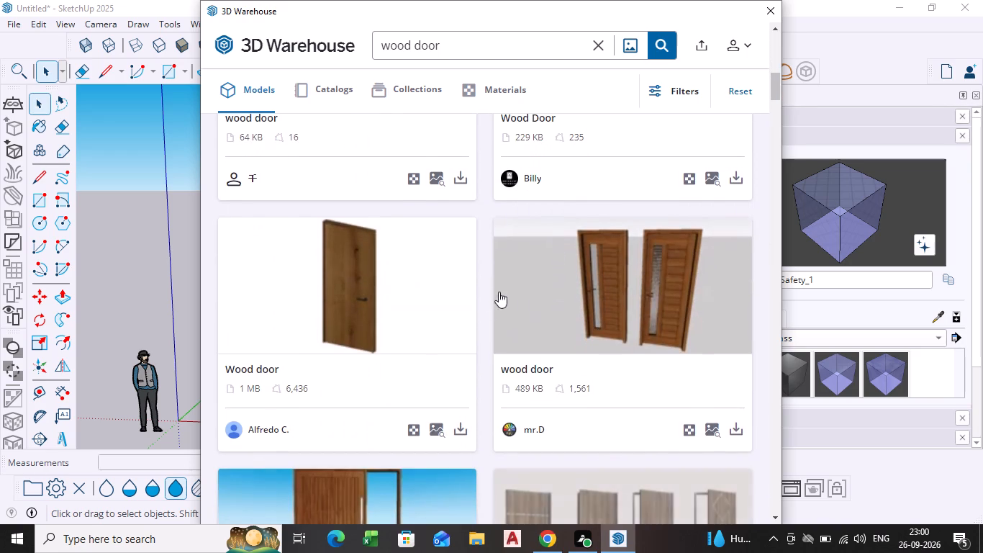
{"action": "scroll", "coordinate": [453, 363], "scroll_direction": "down", "scroll_amount": 3}
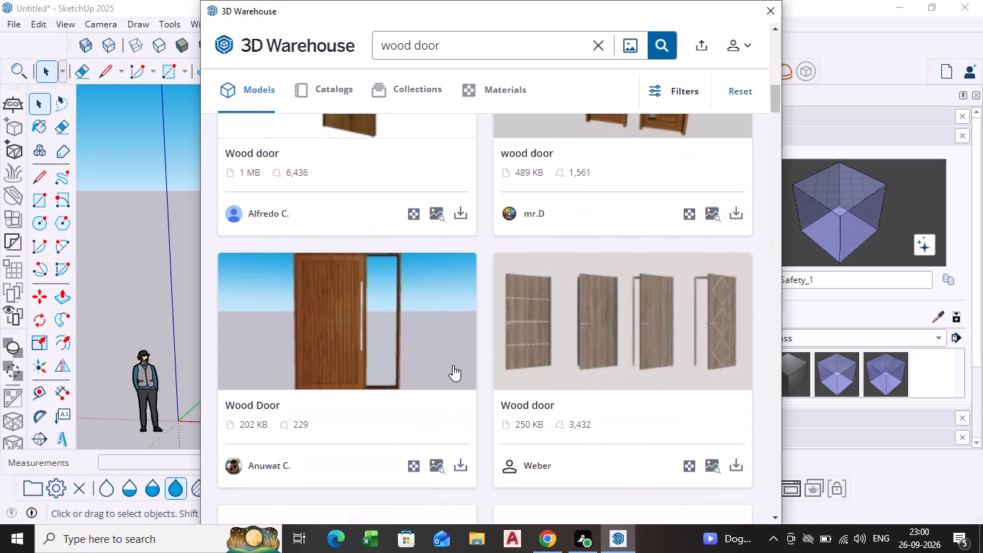
{"action": "scroll", "coordinate": [453, 351], "scroll_direction": "down", "scroll_amount": 6}
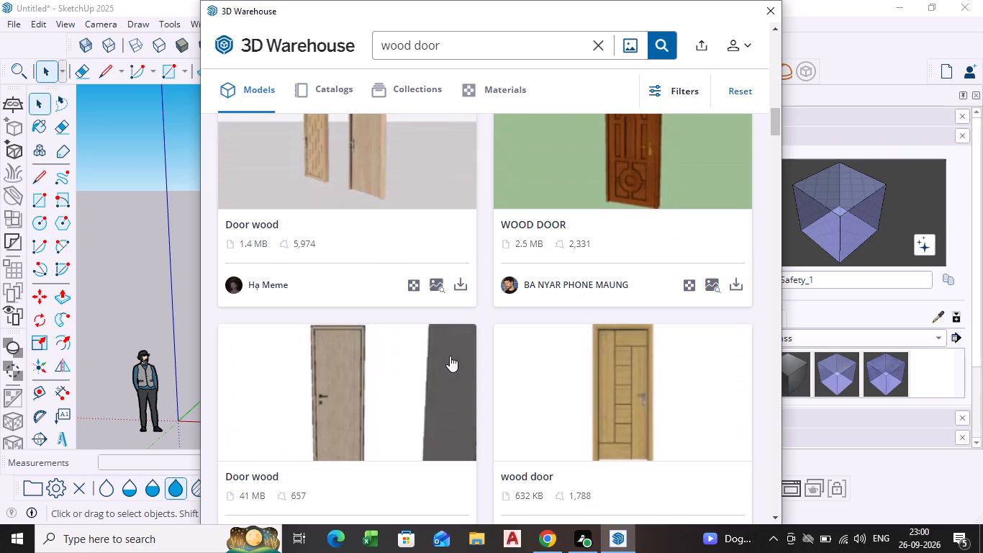
{"action": "scroll", "coordinate": [538, 356], "scroll_direction": "down", "scroll_amount": 3}
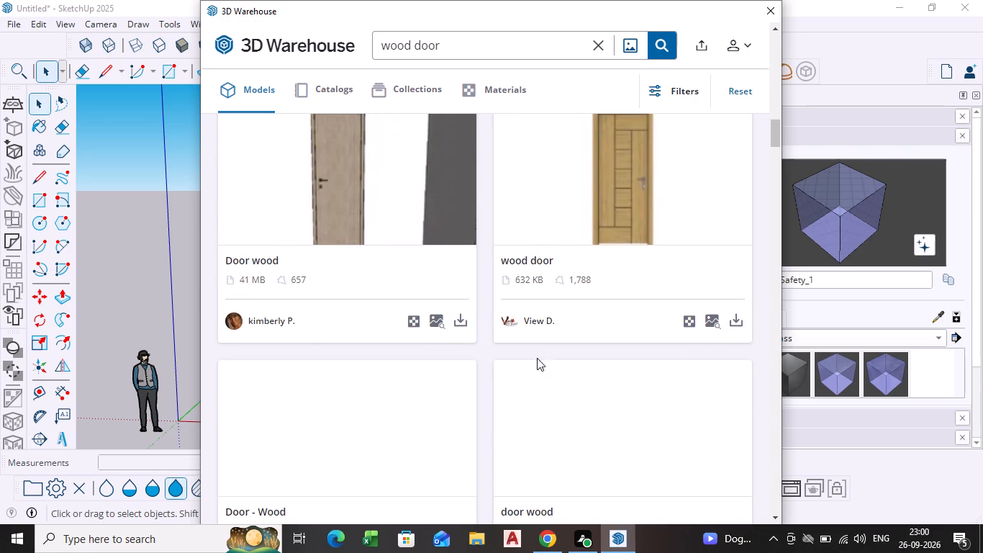
{"action": "scroll", "coordinate": [528, 361], "scroll_direction": "down", "scroll_amount": 1}
{"action": "scroll", "coordinate": [445, 359], "scroll_direction": "down", "scroll_amount": 6}
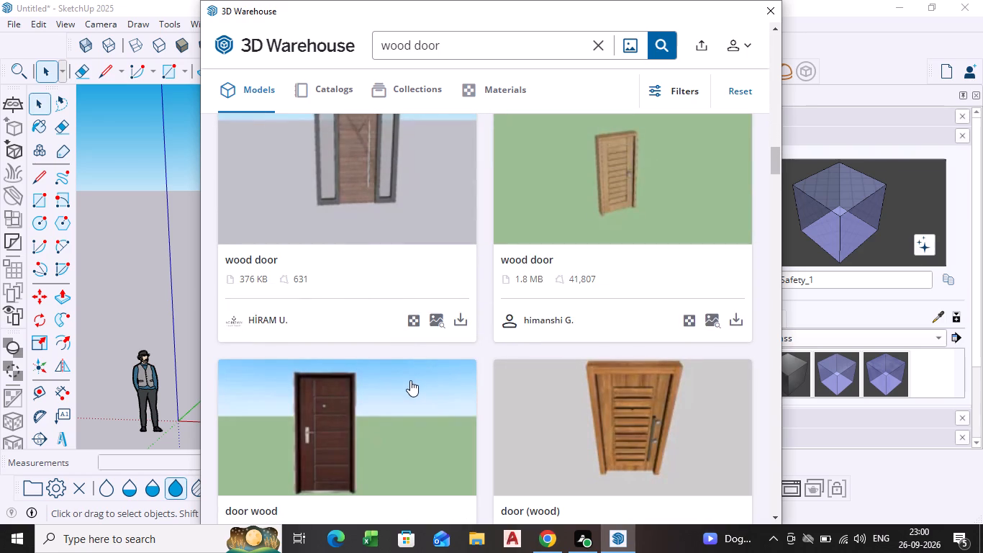
{"action": "scroll", "coordinate": [511, 202], "scroll_direction": "up", "scroll_amount": 2}
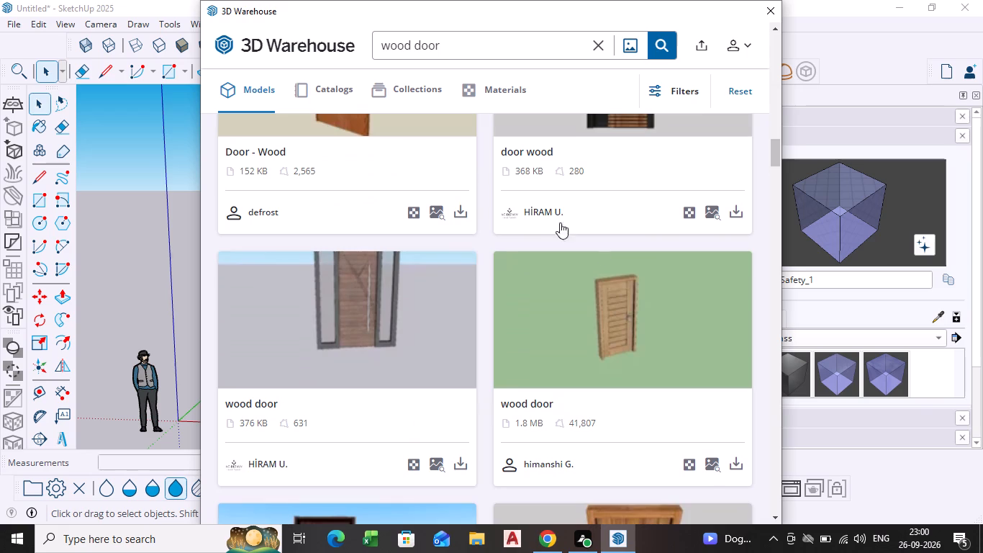
{"action": "scroll", "coordinate": [646, 321], "scroll_direction": "down", "scroll_amount": 4}
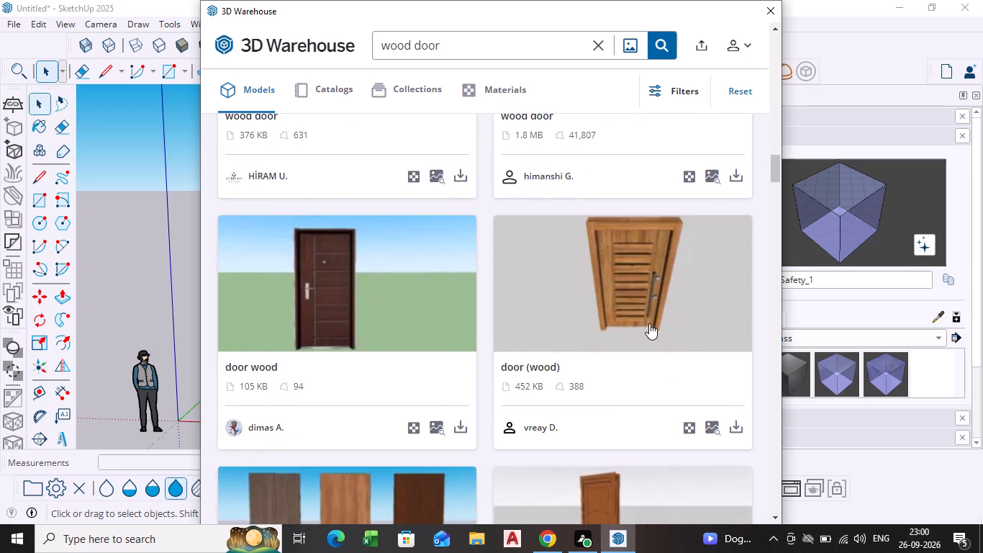
{"action": "scroll", "coordinate": [651, 325], "scroll_direction": "down", "scroll_amount": 4}
{"action": "scroll", "coordinate": [526, 299], "scroll_direction": "down", "scroll_amount": 2}
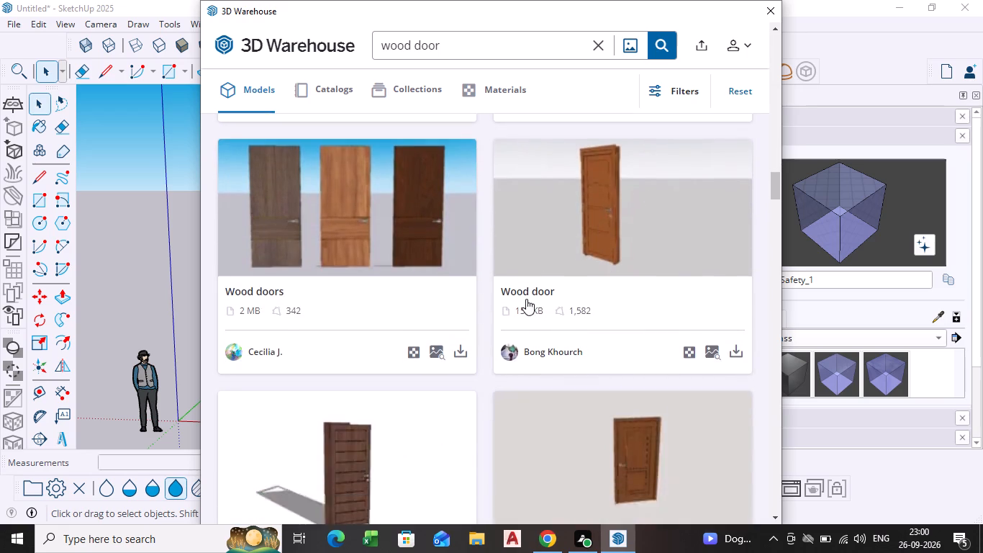
{"action": "scroll", "coordinate": [526, 299], "scroll_direction": "down", "scroll_amount": 1}
{"action": "scroll", "coordinate": [630, 320], "scroll_direction": "down", "scroll_amount": 6}
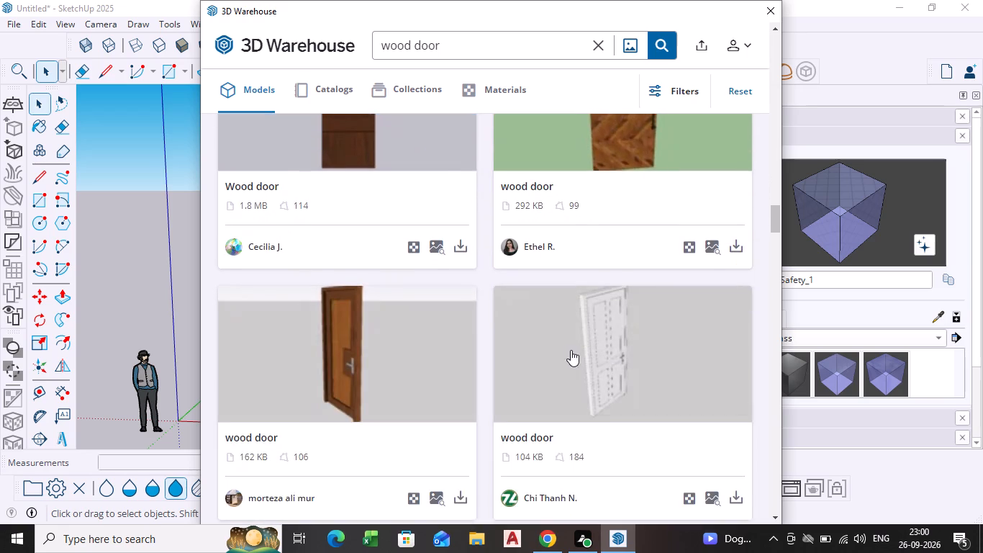
{"action": "scroll", "coordinate": [551, 354], "scroll_direction": "down", "scroll_amount": 8}
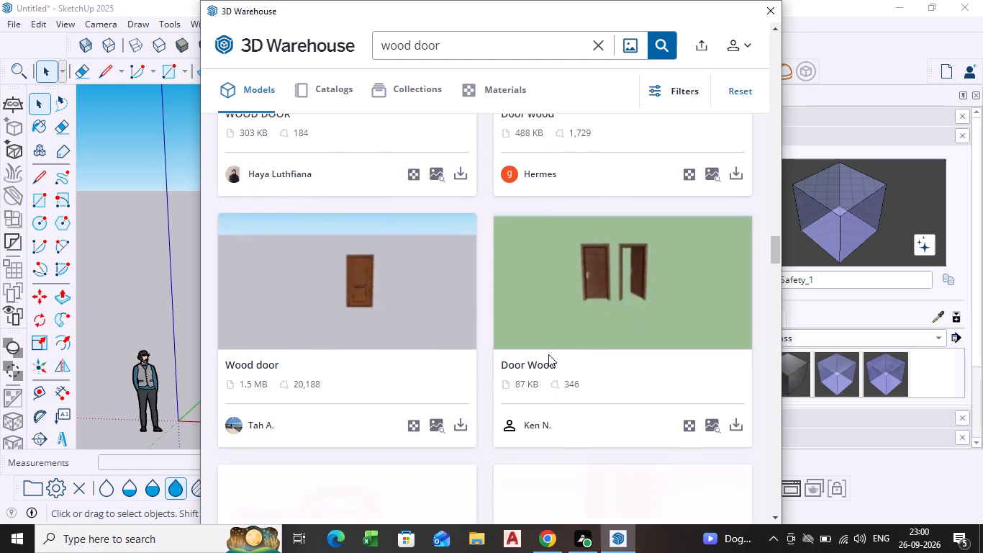
{"action": "scroll", "coordinate": [548, 354], "scroll_direction": "down", "scroll_amount": 6}
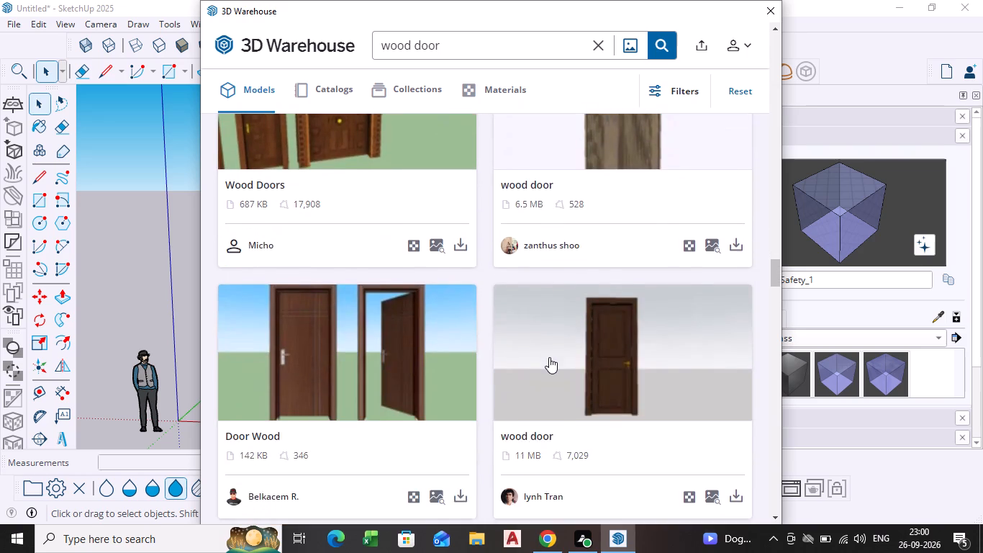
{"action": "scroll", "coordinate": [549, 357], "scroll_direction": "down", "scroll_amount": 3}
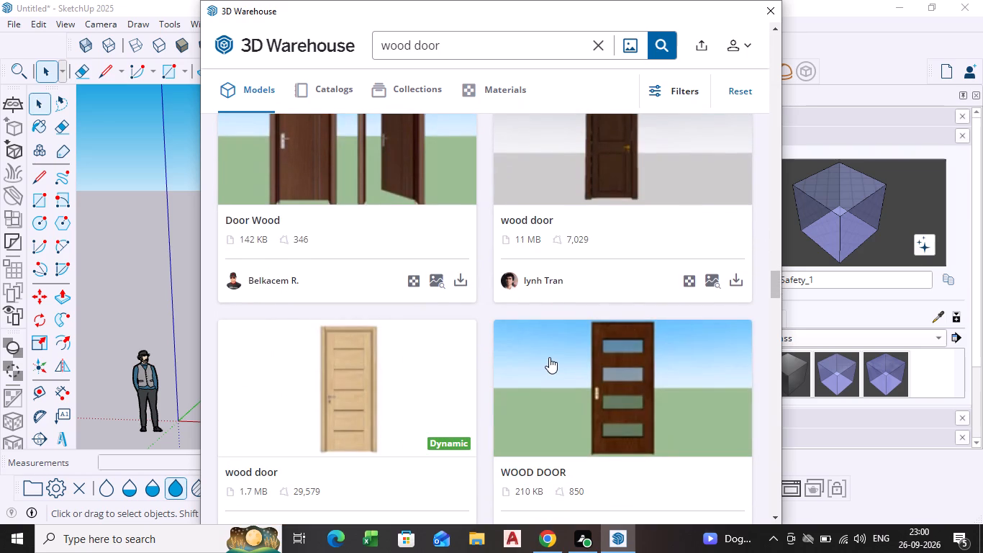
{"action": "scroll", "coordinate": [365, 376], "scroll_direction": "down", "scroll_amount": 6}
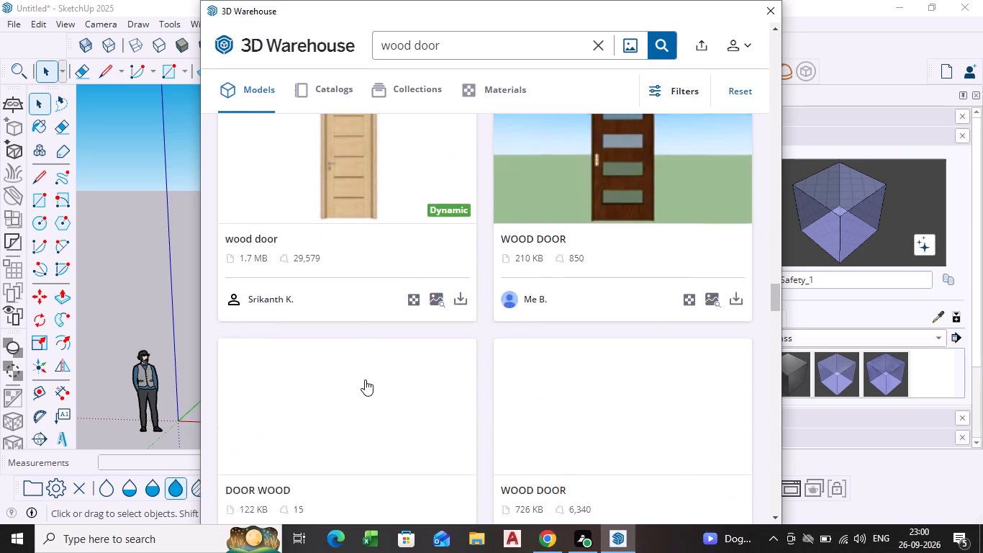
{"action": "scroll", "coordinate": [459, 372], "scroll_direction": "down", "scroll_amount": 4}
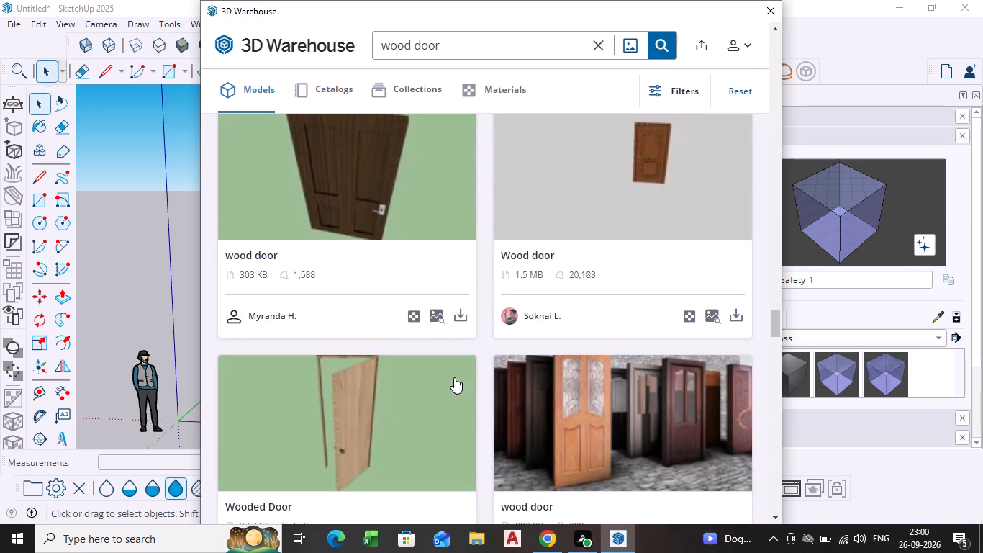
{"action": "scroll", "coordinate": [454, 377], "scroll_direction": "down", "scroll_amount": 7}
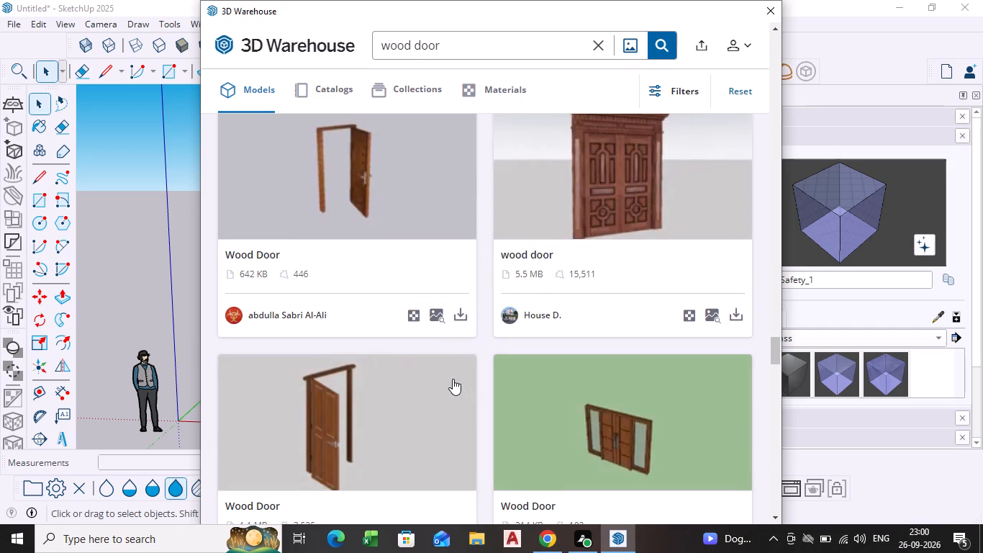
{"action": "scroll", "coordinate": [453, 385], "scroll_direction": "down", "scroll_amount": 6}
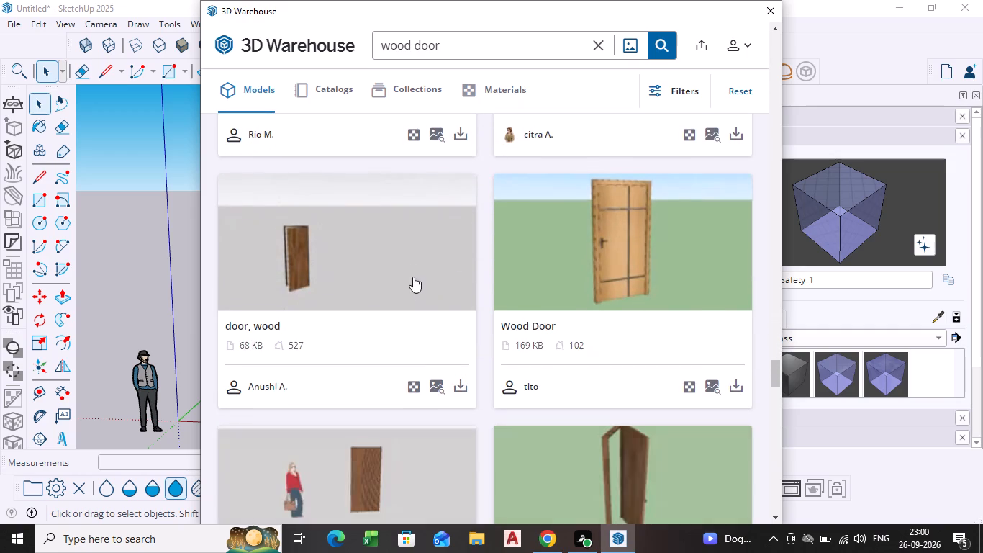
{"action": "scroll", "coordinate": [409, 304], "scroll_direction": "down", "scroll_amount": 9}
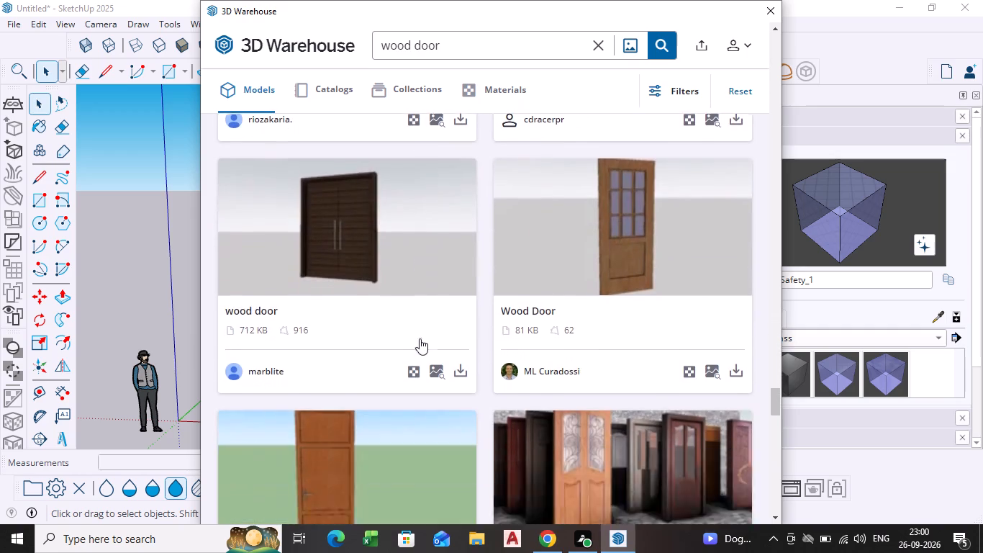
{"action": "scroll", "coordinate": [422, 354], "scroll_direction": "down", "scroll_amount": 3}
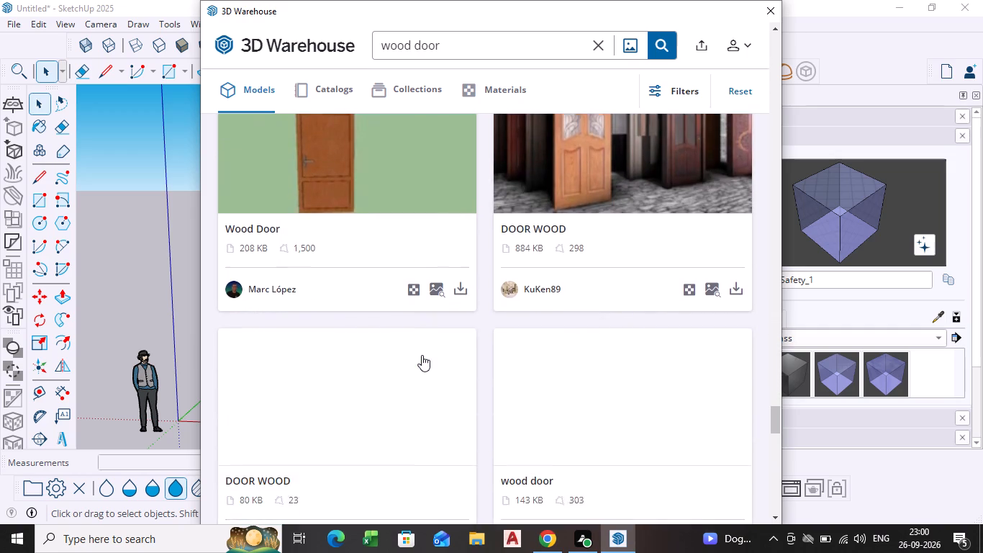
{"action": "scroll", "coordinate": [422, 355], "scroll_direction": "down", "scroll_amount": 6}
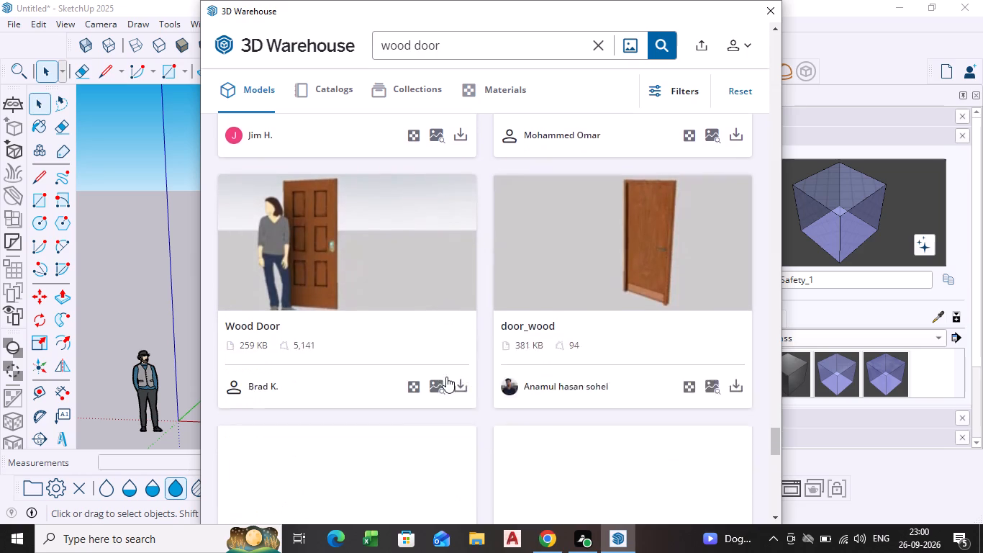
{"action": "scroll", "coordinate": [456, 327], "scroll_direction": "down", "scroll_amount": 6}
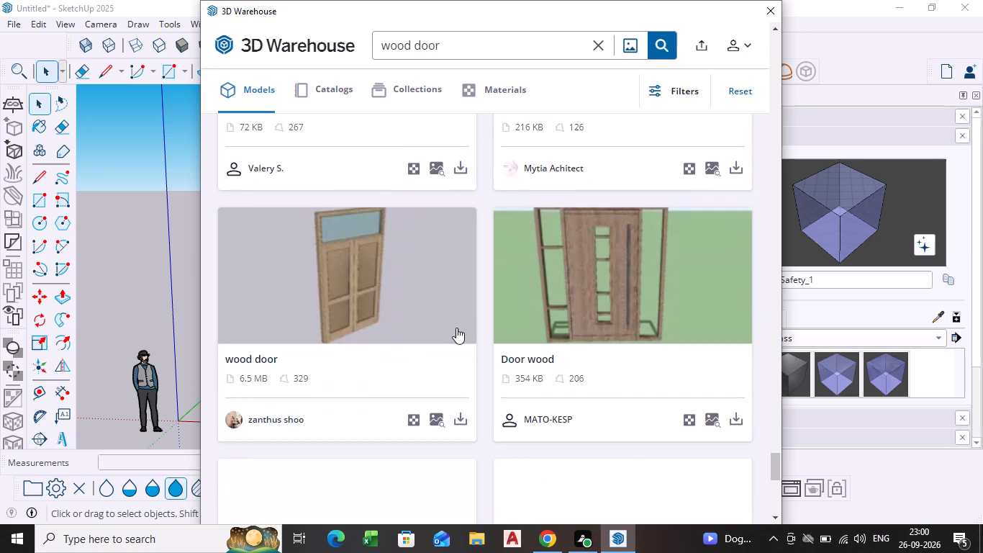
{"action": "scroll", "coordinate": [461, 332], "scroll_direction": "down", "scroll_amount": 6}
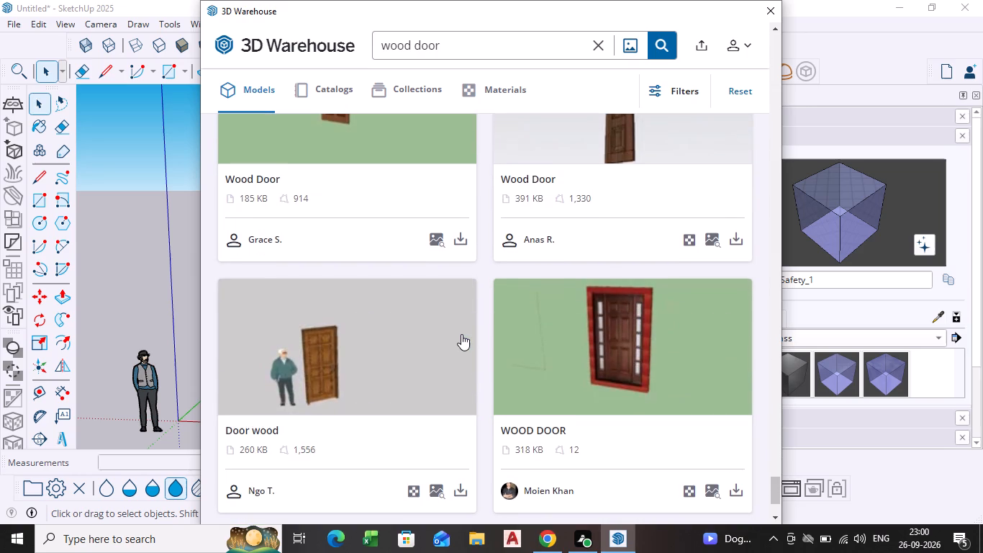
{"action": "scroll", "coordinate": [461, 334], "scroll_direction": "down", "scroll_amount": 6}
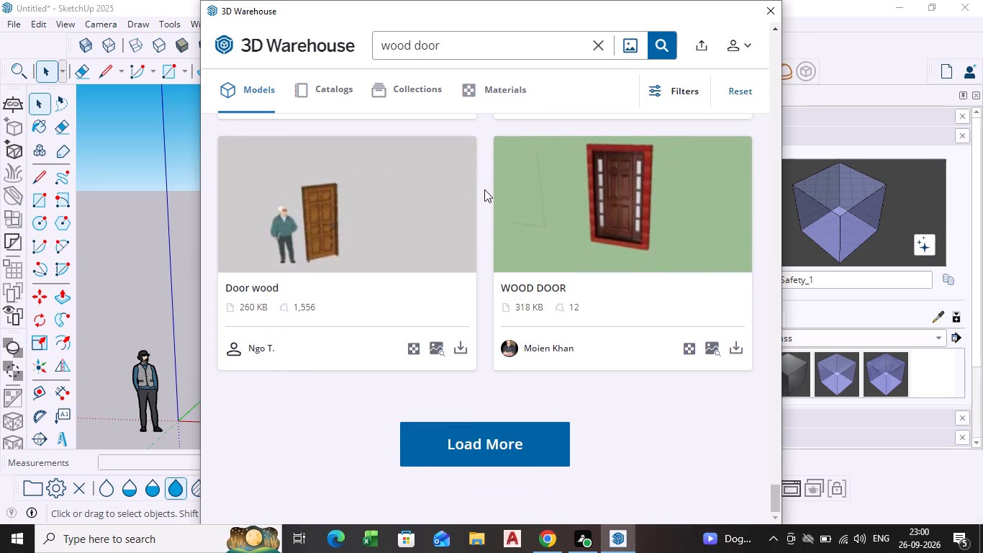
{"action": "scroll", "coordinate": [505, 197], "scroll_direction": "up", "scroll_amount": 10}
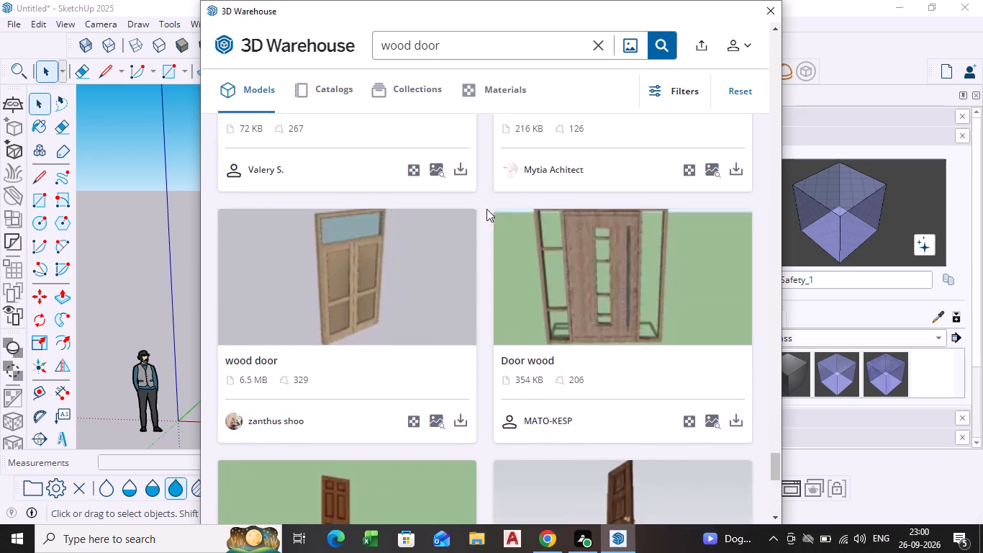
{"action": "scroll", "coordinate": [486, 209], "scroll_direction": "up", "scroll_amount": 17}
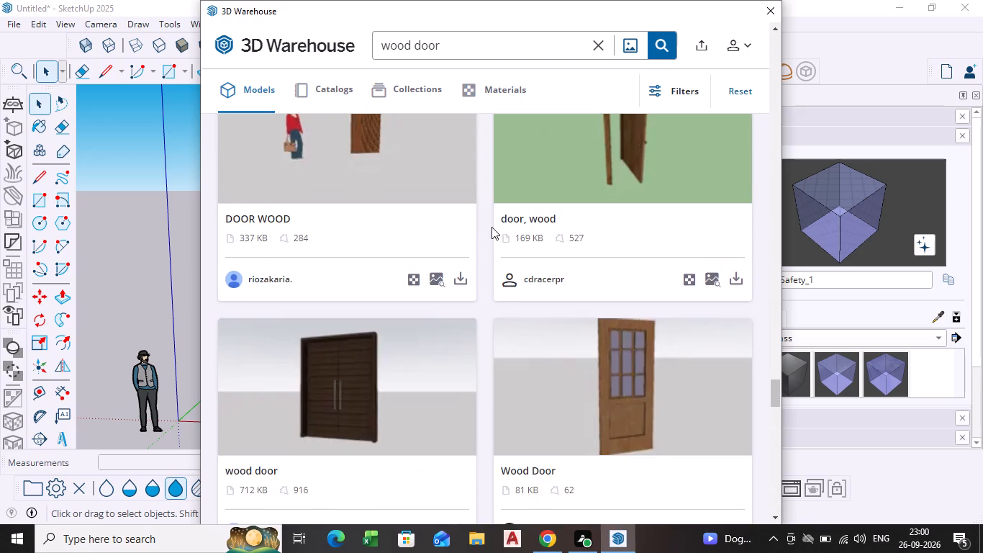
{"action": "scroll", "coordinate": [493, 225], "scroll_direction": "up", "scroll_amount": 14}
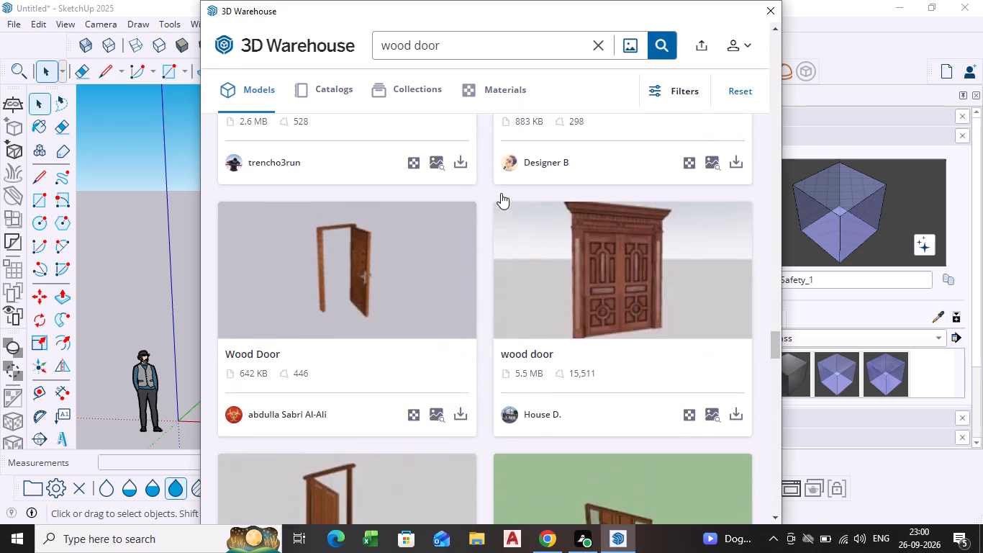
{"action": "scroll", "coordinate": [502, 186], "scroll_direction": "up", "scroll_amount": 3}
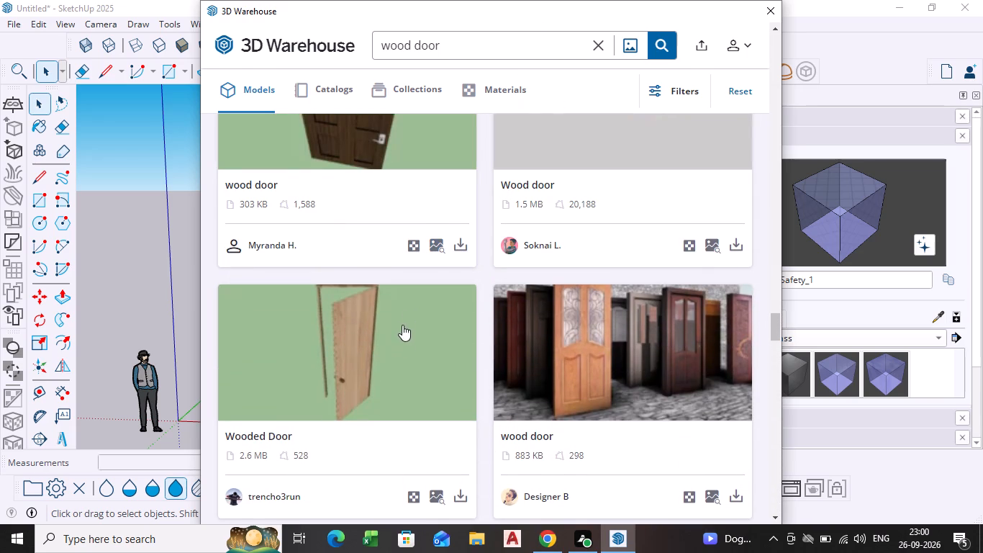
{"action": "scroll", "coordinate": [413, 350], "scroll_direction": "up", "scroll_amount": 12}
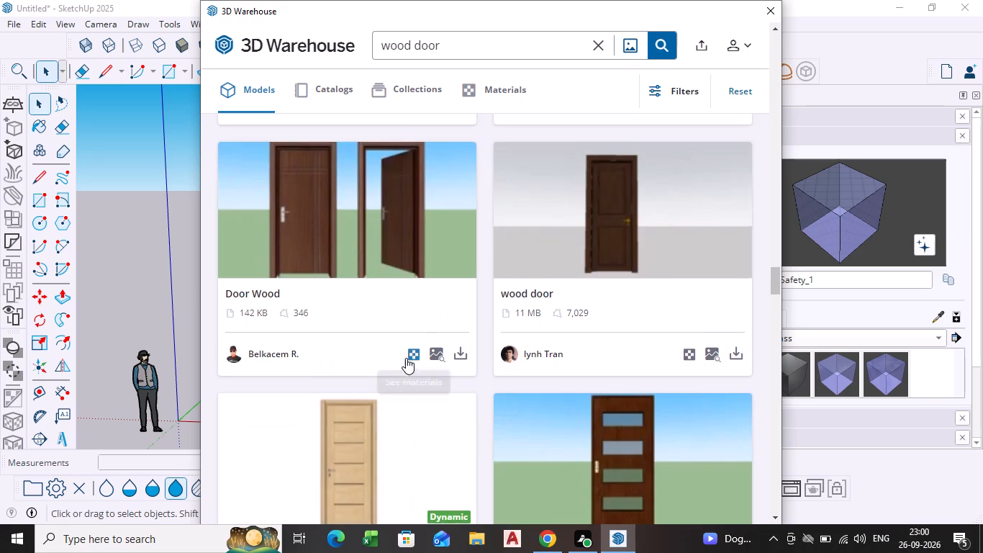
{"action": "scroll", "coordinate": [406, 358], "scroll_direction": "up", "scroll_amount": 15}
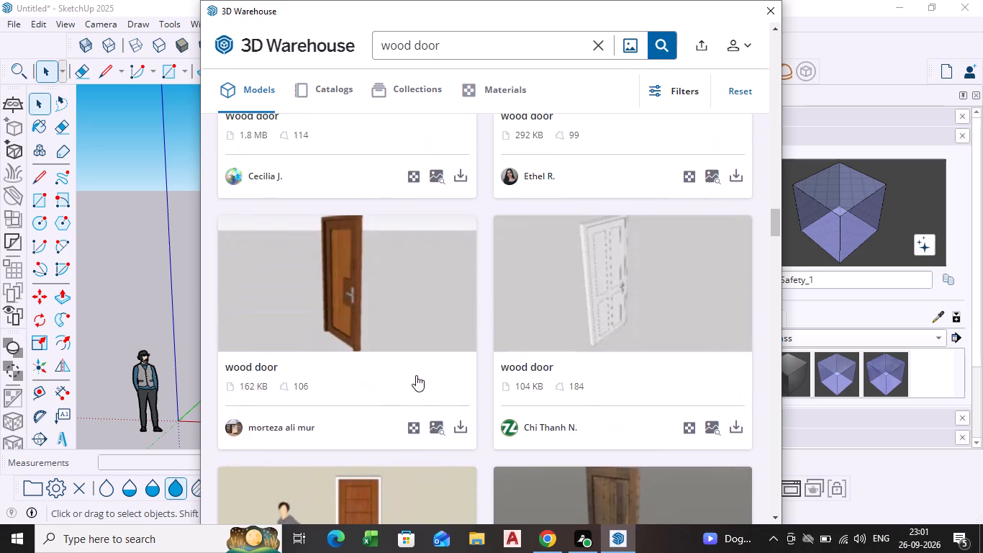
Look back through the wood door search results and compare designs to choose one for the balcony doorway.
{"action": "scroll", "coordinate": [383, 449], "scroll_direction": "down", "scroll_amount": 2}
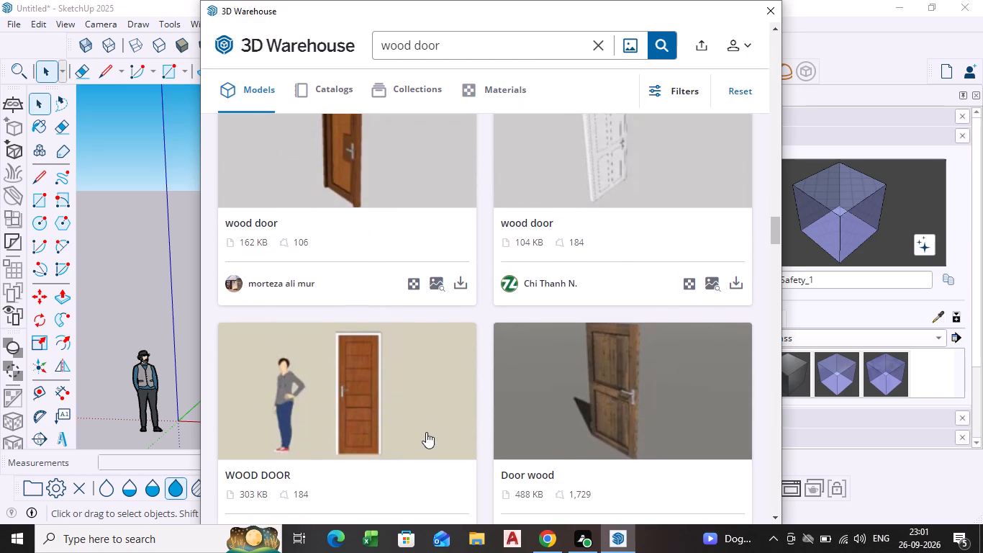
{"action": "scroll", "coordinate": [427, 428], "scroll_direction": "up", "scroll_amount": 3}
{"action": "scroll", "coordinate": [434, 339], "scroll_direction": "up", "scroll_amount": 6}
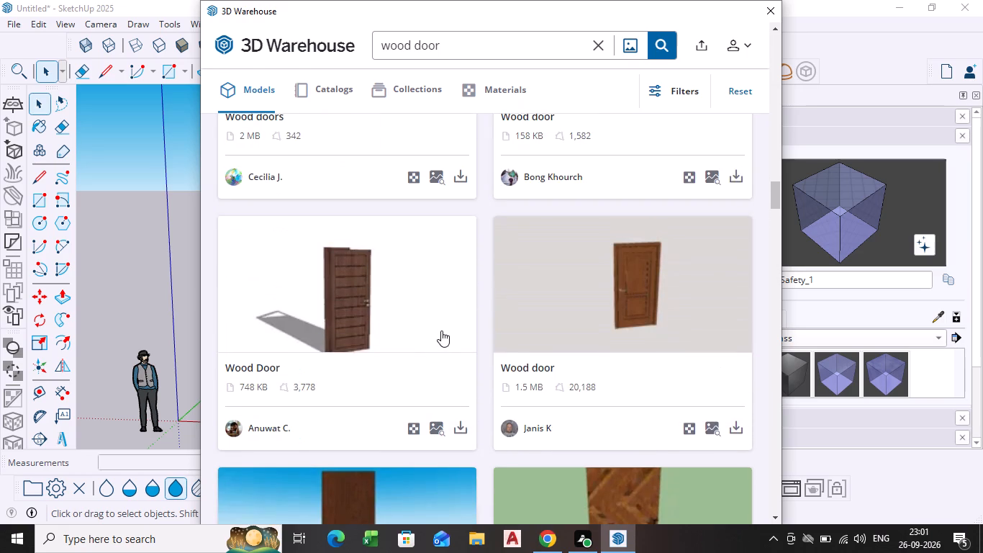
{"action": "scroll", "coordinate": [442, 330], "scroll_direction": "up", "scroll_amount": 10}
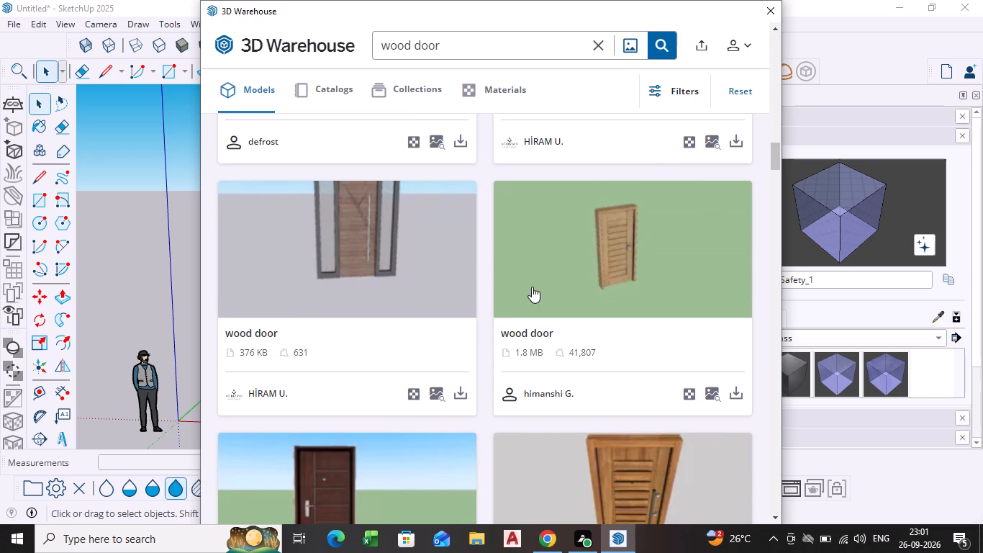
{"action": "scroll", "coordinate": [530, 287], "scroll_direction": "up", "scroll_amount": 9}
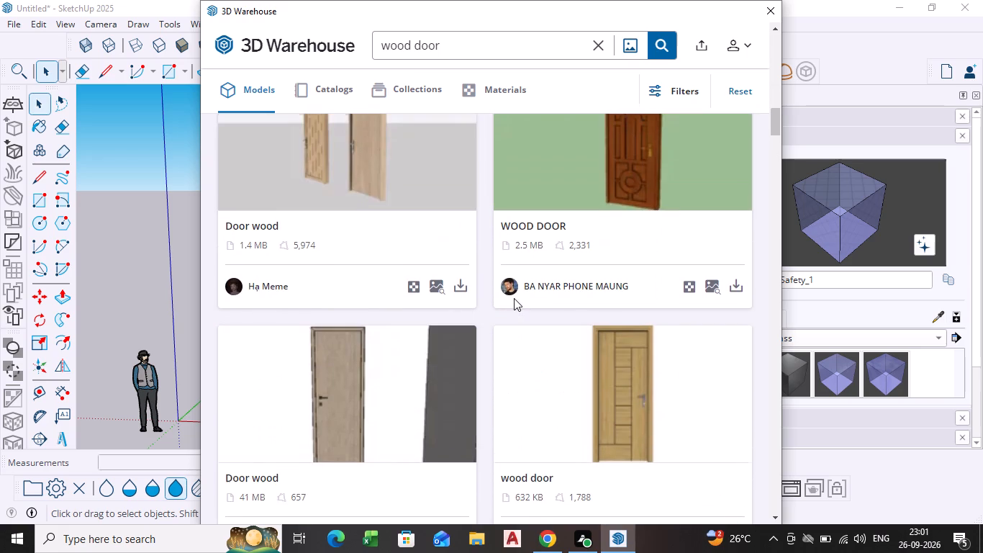
{"action": "scroll", "coordinate": [530, 314], "scroll_direction": "up", "scroll_amount": 3}
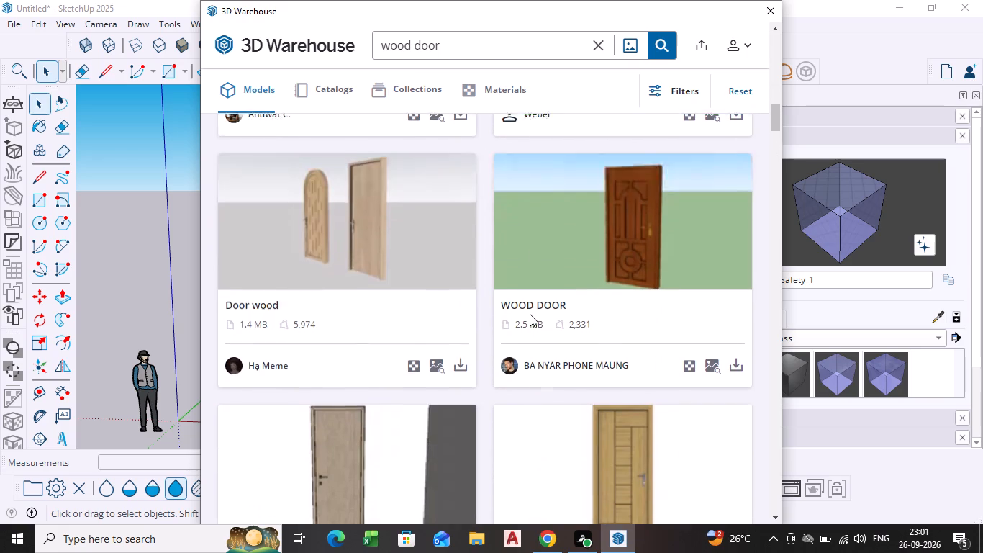
{"action": "scroll", "coordinate": [530, 313], "scroll_direction": "up", "scroll_amount": 3}
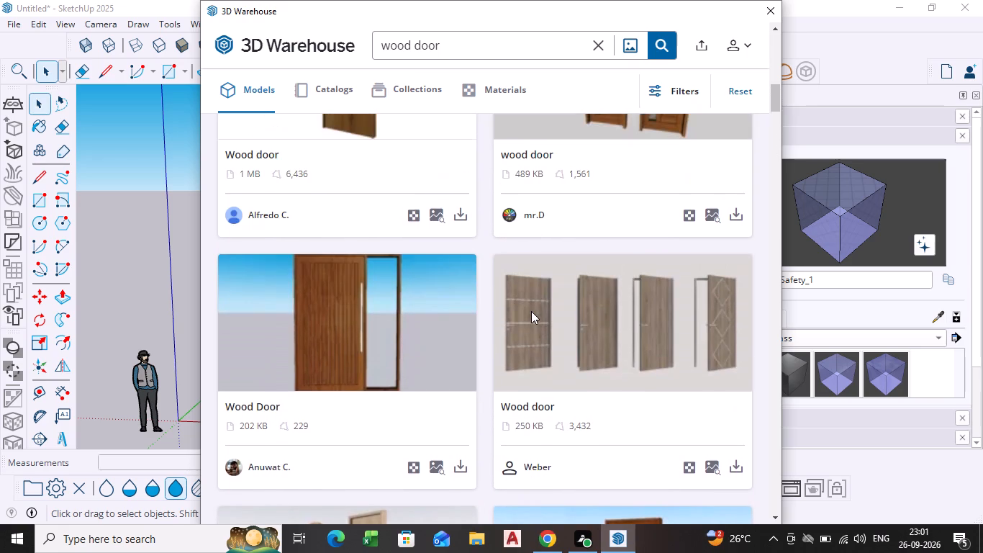
{"action": "scroll", "coordinate": [519, 326], "scroll_direction": "up", "scroll_amount": 10}
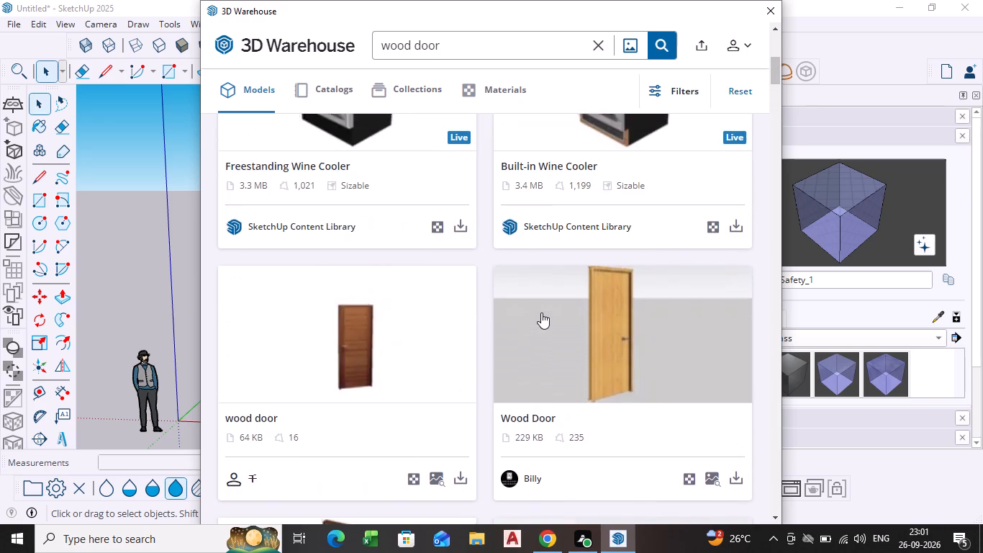
{"action": "scroll", "coordinate": [541, 313], "scroll_direction": "up", "scroll_amount": 5}
{"action": "scroll", "coordinate": [541, 313], "scroll_direction": "down", "scroll_amount": 13}
{"action": "scroll", "coordinate": [542, 316], "scroll_direction": "up", "scroll_amount": 3}
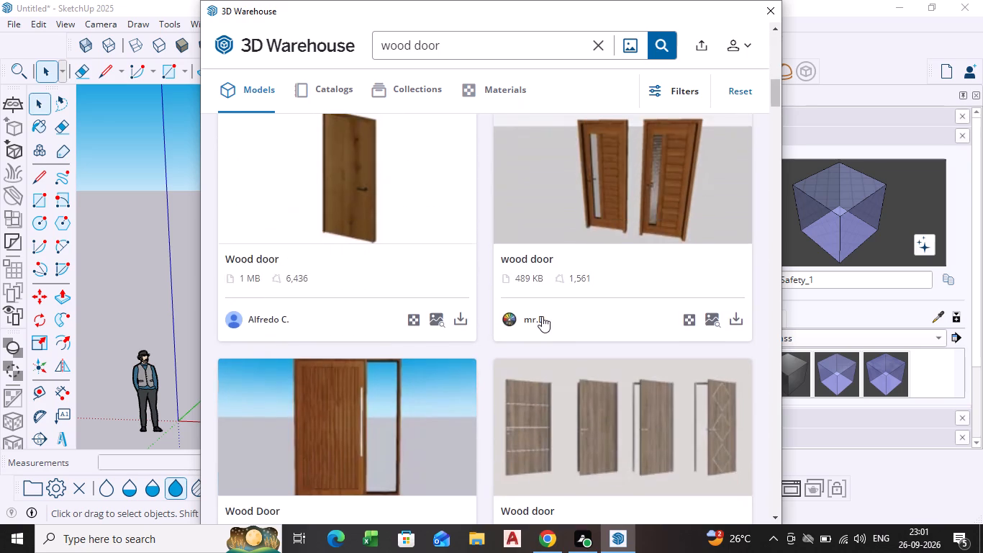
{"action": "scroll", "coordinate": [547, 329], "scroll_direction": "down", "scroll_amount": 6}
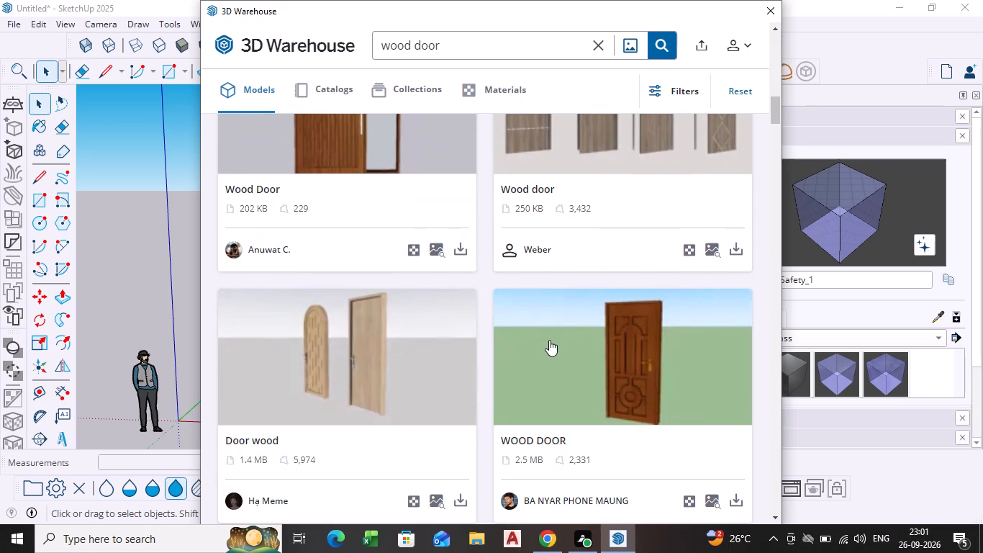
{"action": "scroll", "coordinate": [549, 341], "scroll_direction": "down", "scroll_amount": 3}
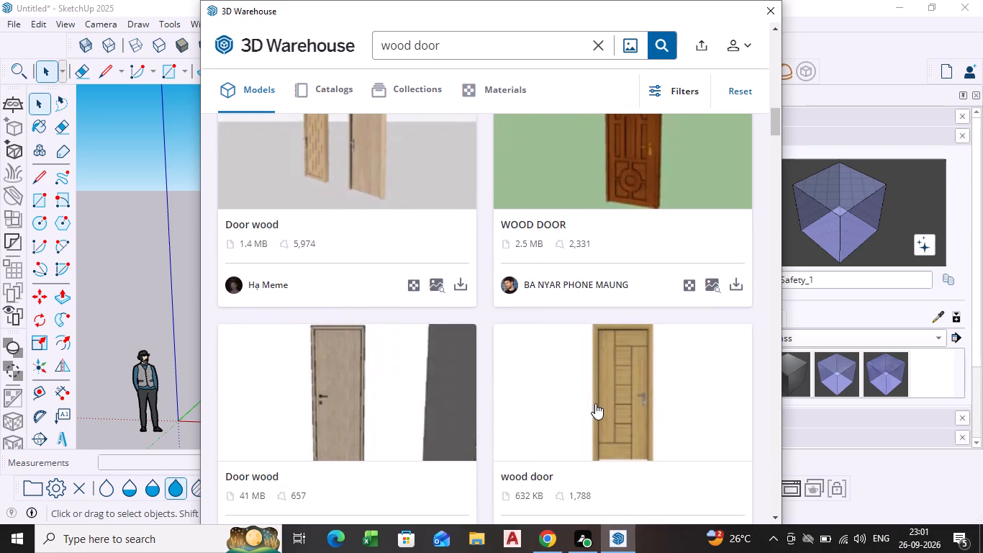
Download the 632 KB light wood door with offset rectangular panels directly into the SketchUp model.
{"action": "left_click", "coordinate": [607, 400]}
{"action": "scroll", "coordinate": [610, 415], "scroll_direction": "down", "scroll_amount": 3}
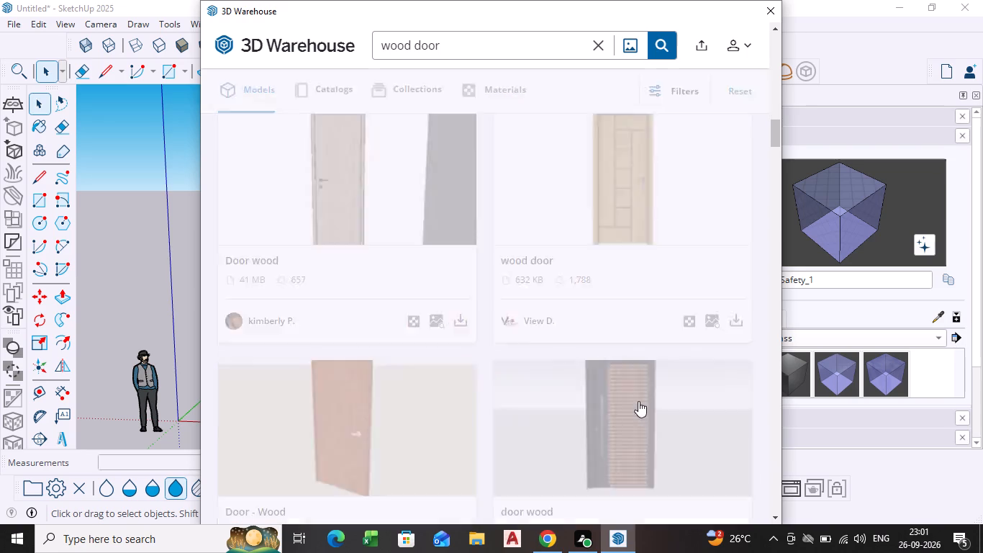
{"action": "scroll", "coordinate": [653, 370], "scroll_direction": "down", "scroll_amount": 3}
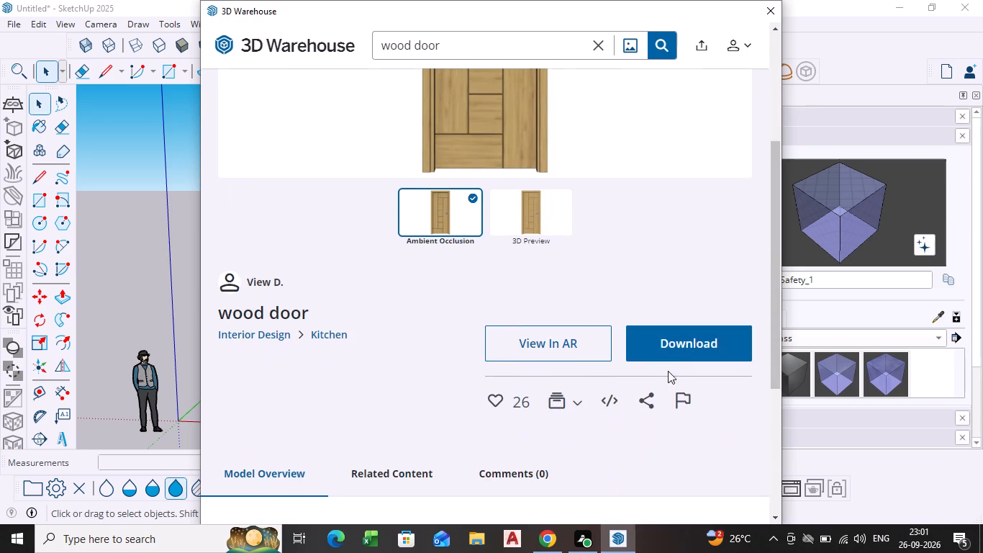
{"action": "left_click", "coordinate": [672, 345]}
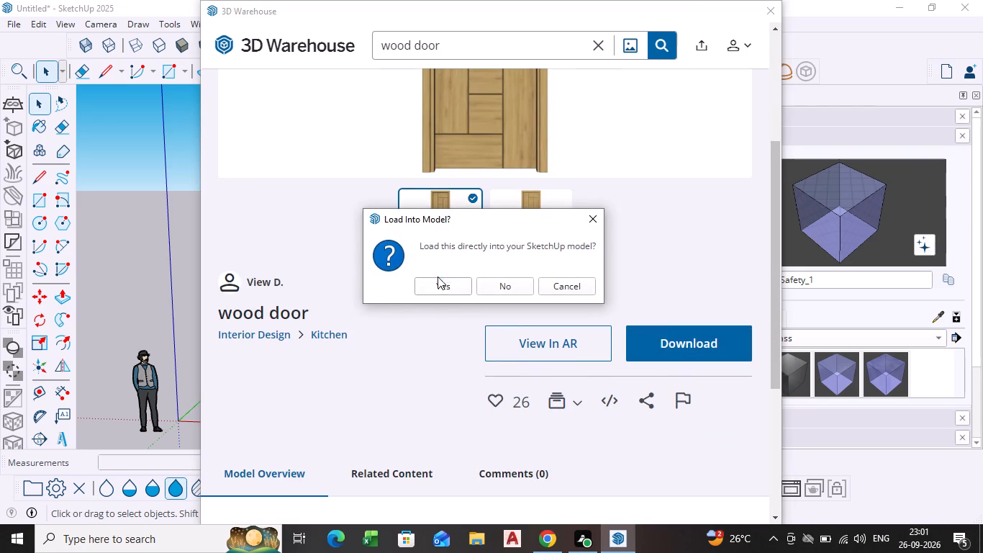
{"action": "left_click", "coordinate": [429, 289]}
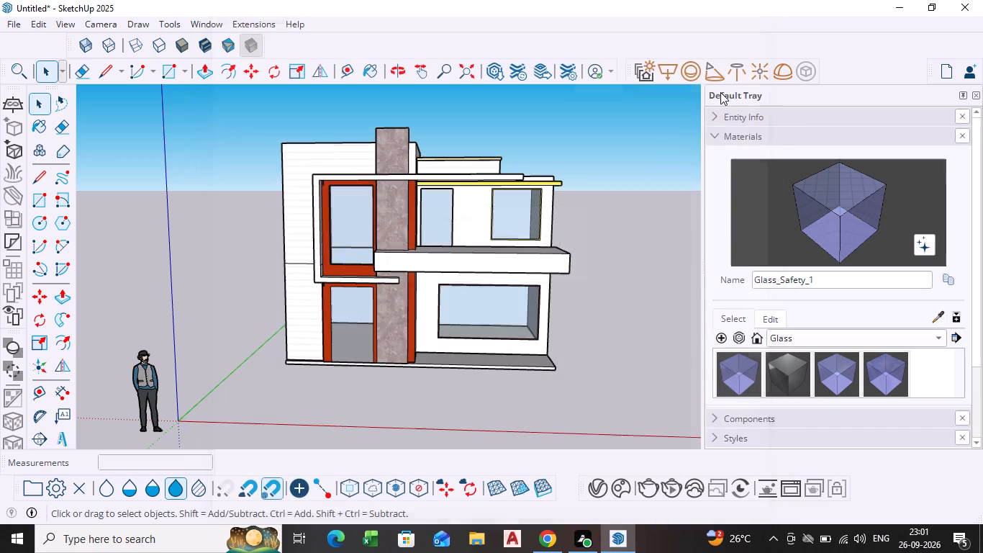
Place the wood door upright on the balcony floor in front of the open doorway, beside the inner wall corner.
{"action": "scroll", "coordinate": [408, 256], "scroll_direction": "up", "scroll_amount": 10}
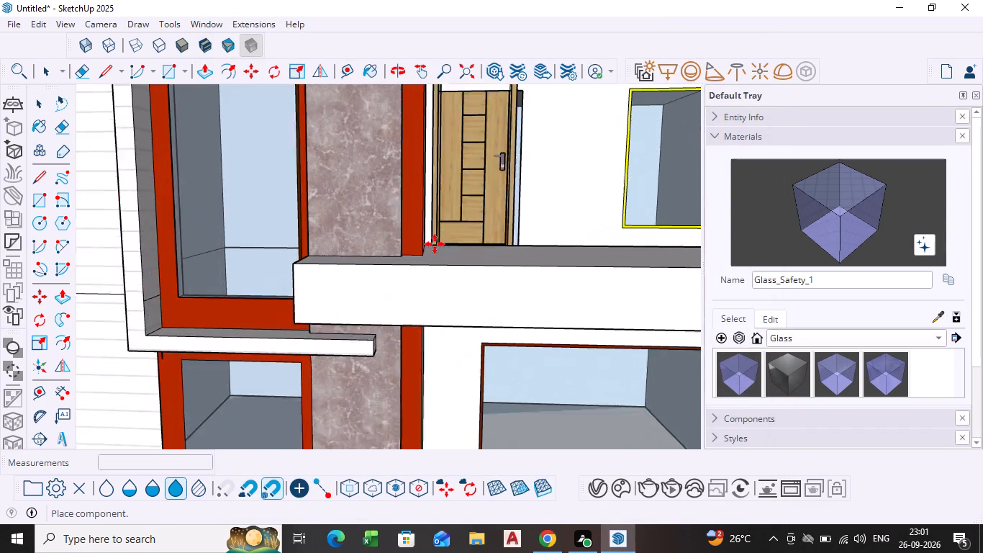
{"action": "scroll", "coordinate": [435, 244], "scroll_direction": "up", "scroll_amount": 5}
{"action": "scroll", "coordinate": [435, 246], "scroll_direction": "down", "scroll_amount": 4}
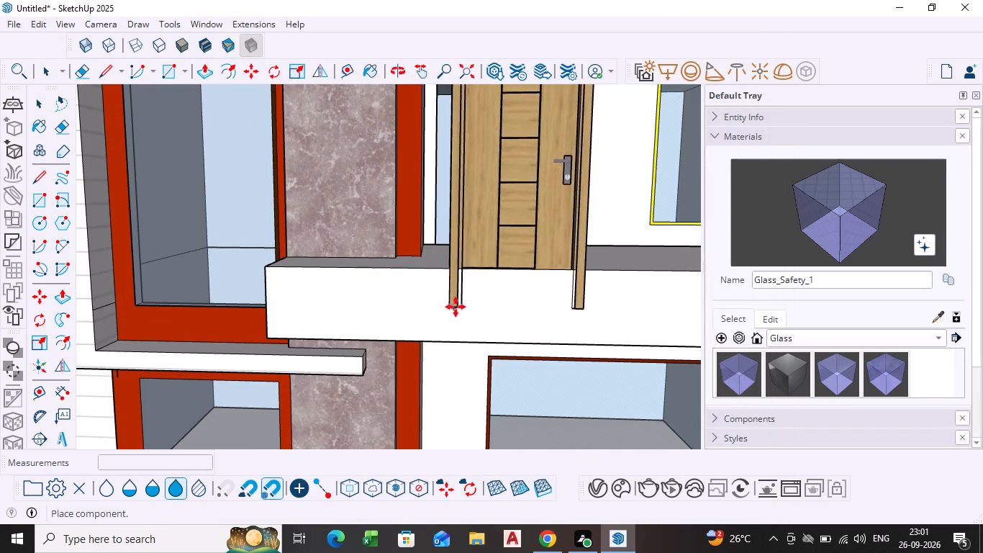
{"action": "middle_click_drag", "start_coordinate": [489, 259], "coordinate": [486, 259], "text": "shift"}
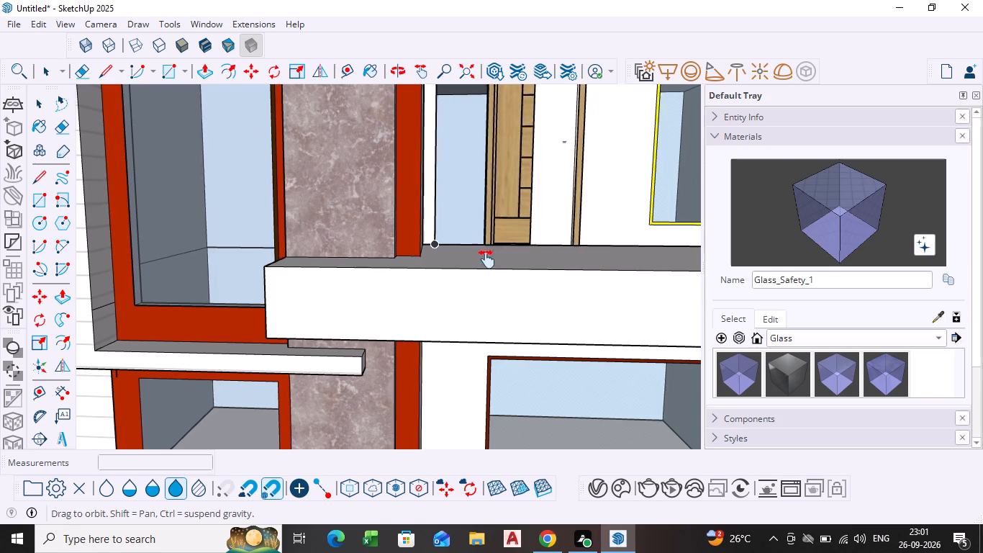
{"action": "middle_click_drag", "start_coordinate": [486, 259], "coordinate": [343, 469], "text": "shift"}
{"action": "scroll", "coordinate": [330, 405], "scroll_direction": "up", "scroll_amount": 3}
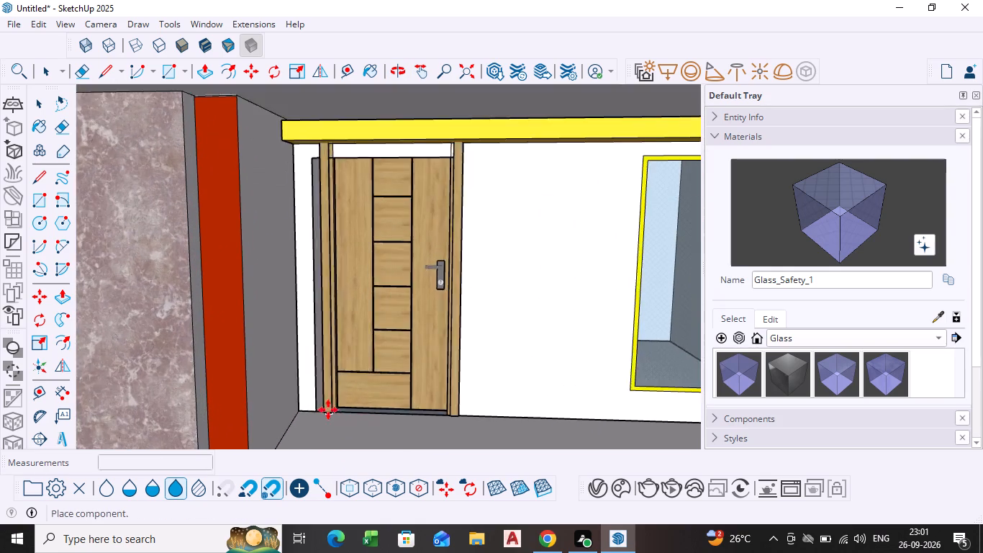
{"action": "scroll", "coordinate": [320, 413], "scroll_direction": "up", "scroll_amount": 8}
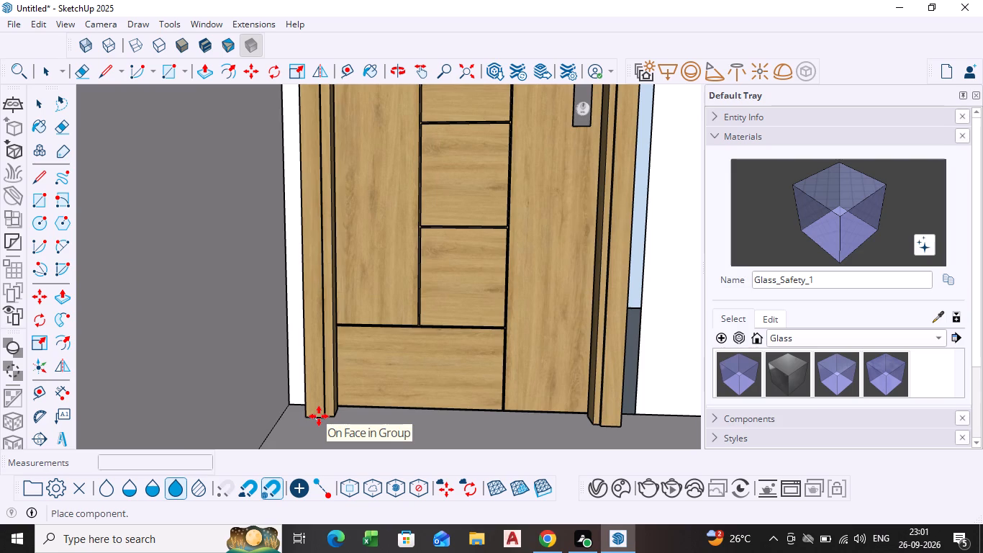
{"action": "middle_click_drag", "start_coordinate": [319, 416], "coordinate": [415, 454]}
{"action": "middle_click_drag", "start_coordinate": [423, 400], "coordinate": [392, 417]}
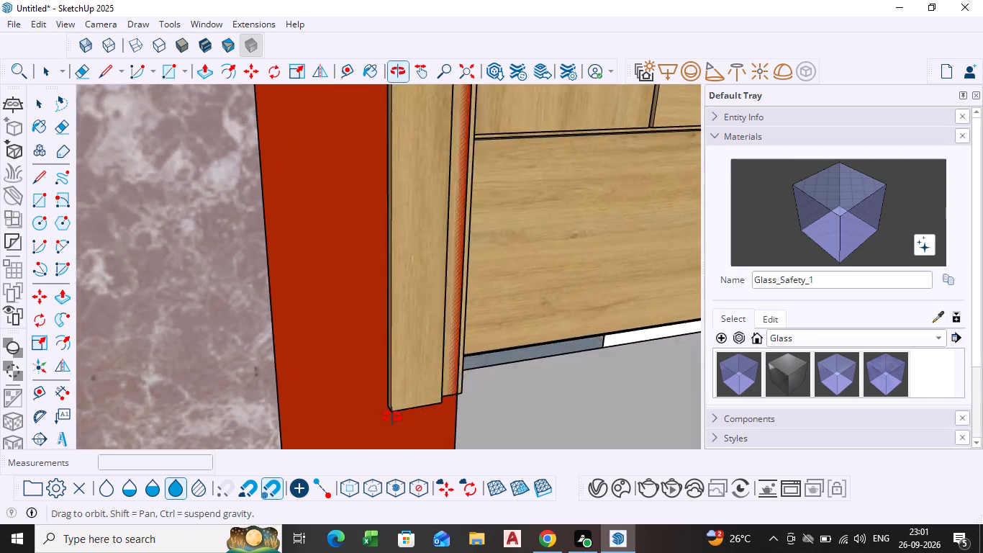
{"action": "middle_click_drag", "start_coordinate": [392, 417], "coordinate": [265, 436]}
{"action": "scroll", "coordinate": [475, 422], "scroll_direction": "up", "scroll_amount": 1}
{"action": "scroll", "coordinate": [453, 400], "scroll_direction": "down", "scroll_amount": 4}
{"action": "scroll", "coordinate": [528, 388], "scroll_direction": "down", "scroll_amount": 1}
{"action": "middle_click_drag", "start_coordinate": [530, 392], "coordinate": [383, 338]}
{"action": "middle_click_drag", "start_coordinate": [384, 328], "coordinate": [450, 366]}
{"action": "scroll", "coordinate": [432, 317], "scroll_direction": "up", "scroll_amount": 3}
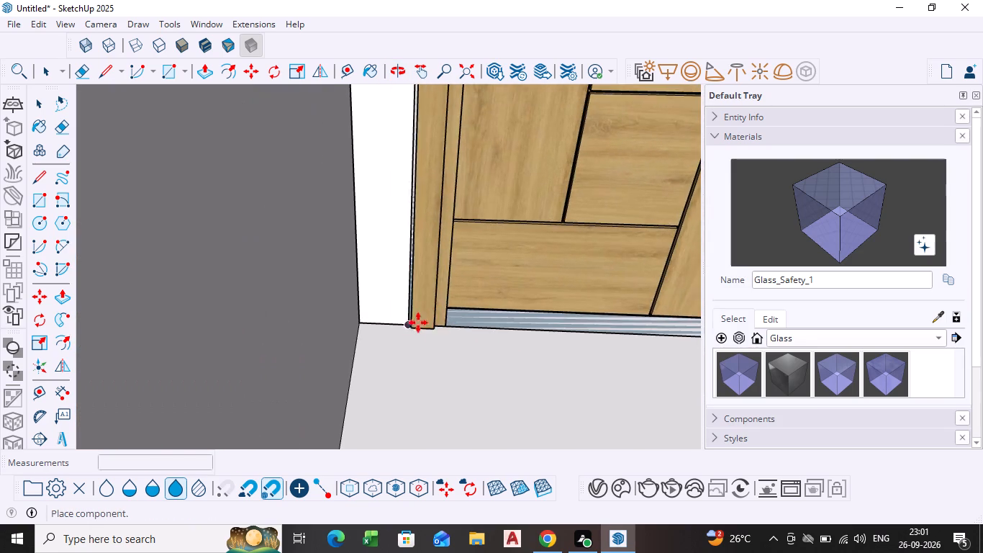
{"action": "middle_click_drag", "start_coordinate": [415, 334], "coordinate": [433, 349]}
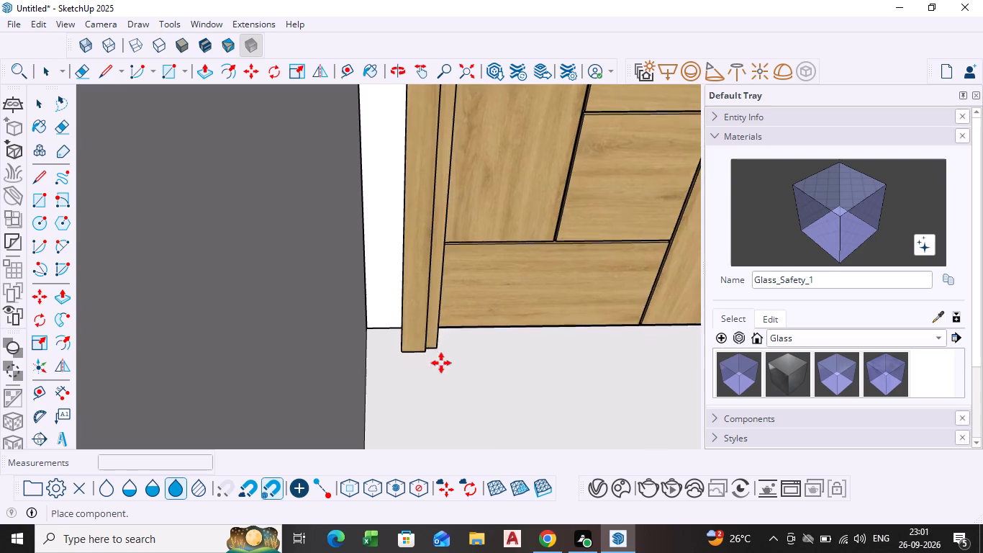
{"action": "left_click", "coordinate": [463, 388]}
Move the wood door about 2 15/16" so its frame's bottom rear corner meets the doorway's bottom corner nearest the side wall.
{"action": "middle_click_drag", "start_coordinate": [445, 388], "coordinate": [422, 407]}
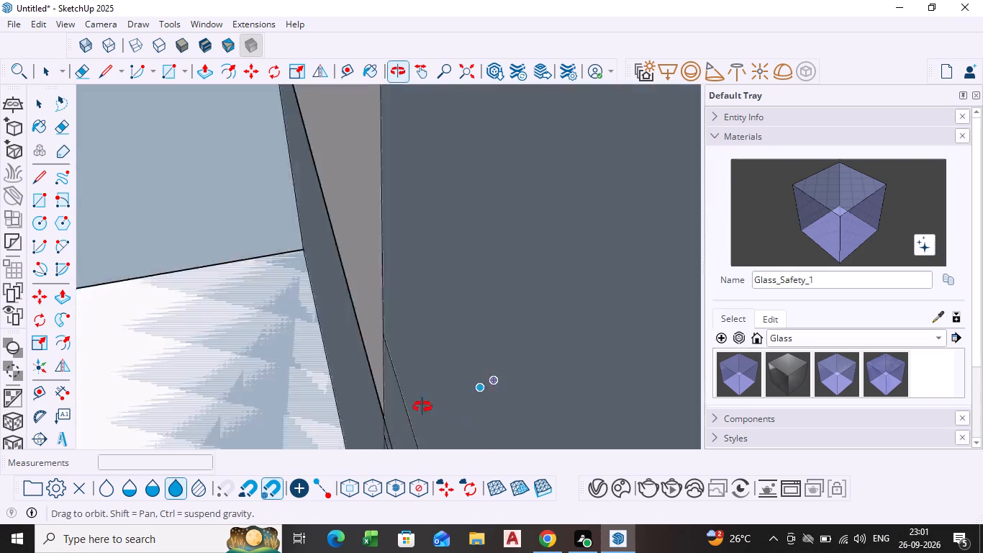
{"action": "middle_click_drag", "start_coordinate": [422, 407], "coordinate": [355, 392]}
{"action": "scroll", "coordinate": [358, 380], "scroll_direction": "down", "scroll_amount": 4}
{"action": "middle_click_drag", "start_coordinate": [358, 386], "coordinate": [391, 397], "text": "shift"}
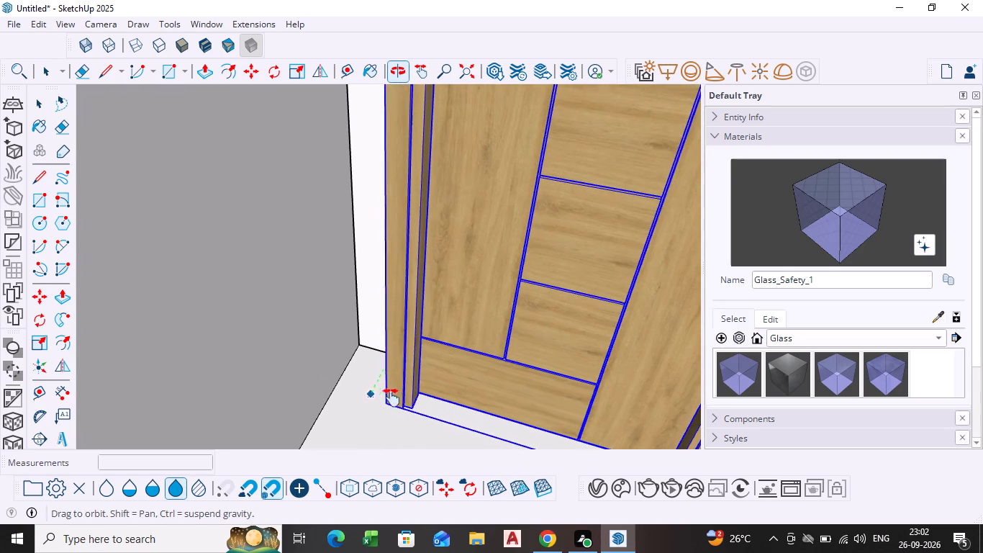
{"action": "middle_click_drag", "start_coordinate": [391, 397], "coordinate": [415, 397], "text": "shift"}
{"action": "scroll", "coordinate": [418, 369], "scroll_direction": "up", "scroll_amount": 4}
{"action": "middle_click_drag", "start_coordinate": [421, 369], "coordinate": [469, 417]}
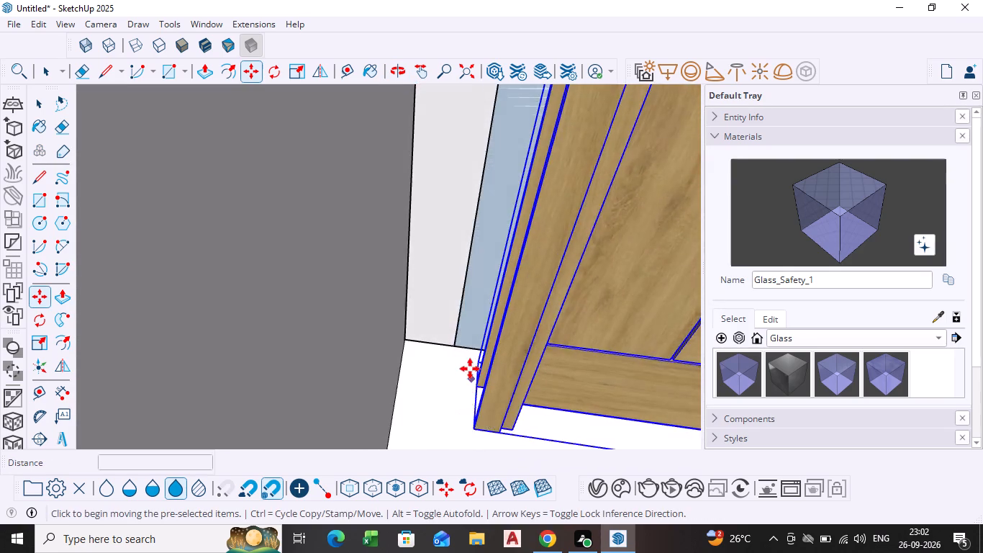
{"action": "scroll", "coordinate": [470, 369], "scroll_direction": "up", "scroll_amount": 12}
{"action": "left_click", "coordinate": [495, 364]}
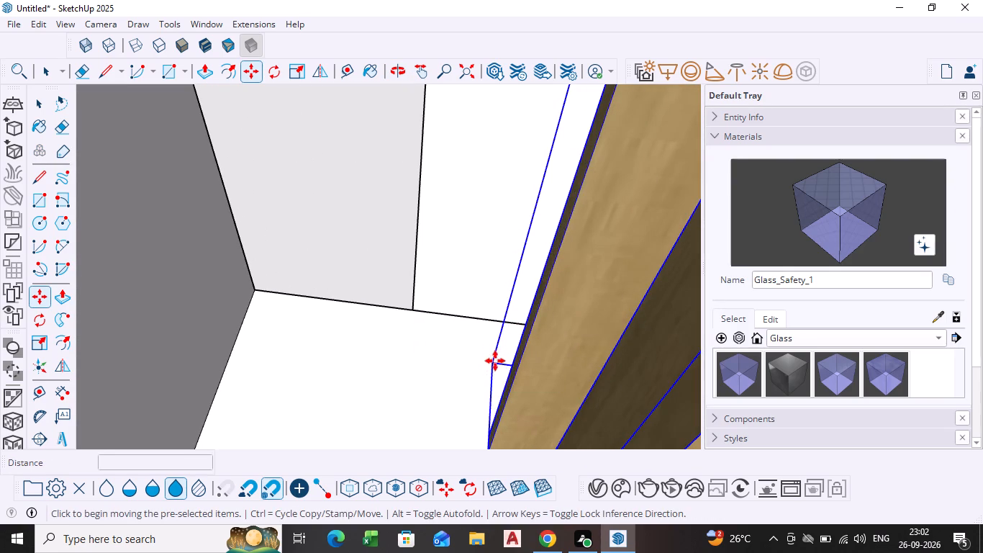
{"action": "middle_click_drag", "start_coordinate": [409, 315], "coordinate": [409, 315]}
{"action": "scroll", "coordinate": [409, 315], "scroll_direction": "down", "scroll_amount": 1}
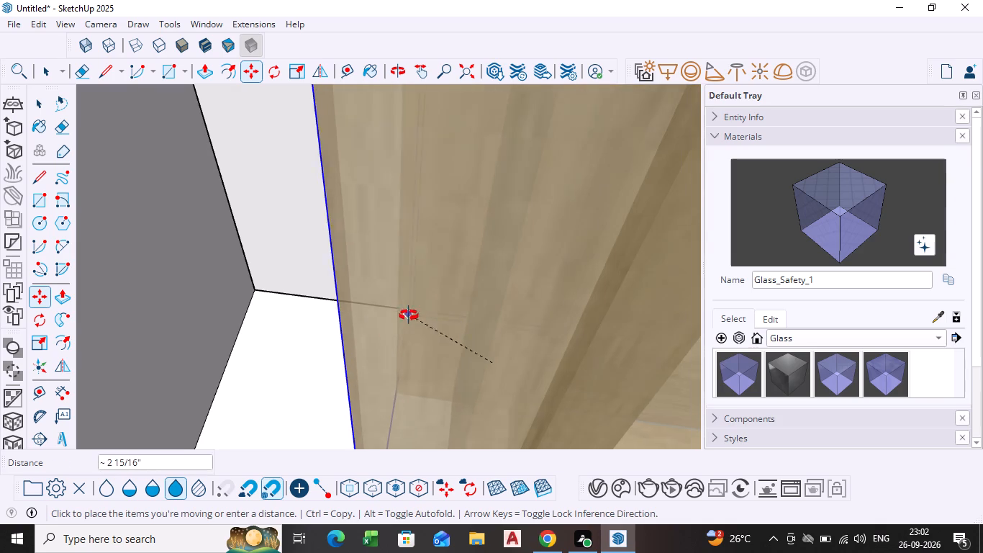
{"action": "middle_click_drag", "start_coordinate": [409, 315], "coordinate": [440, 325]}
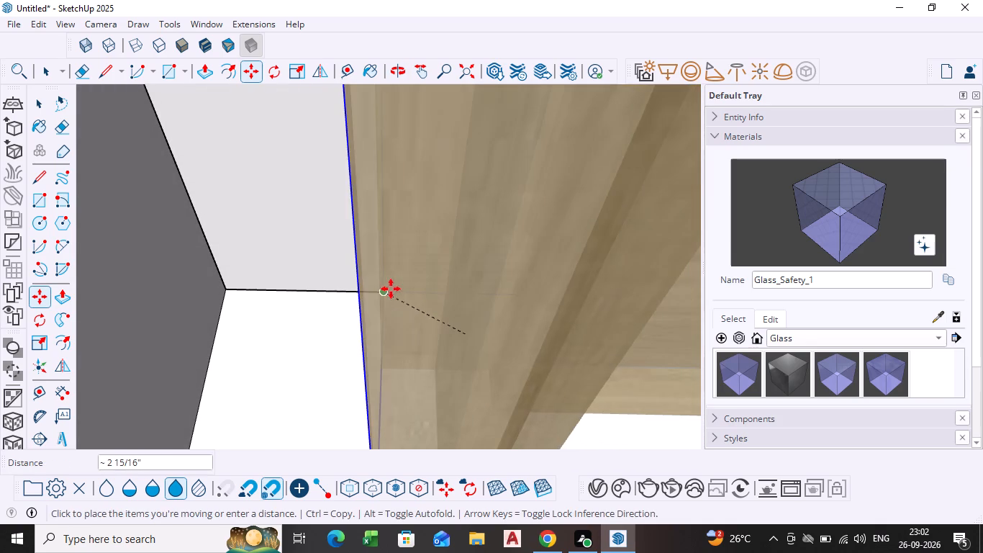
{"action": "left_click", "coordinate": [391, 289]}
{"action": "scroll", "coordinate": [417, 292], "scroll_direction": "down", "scroll_amount": 18}
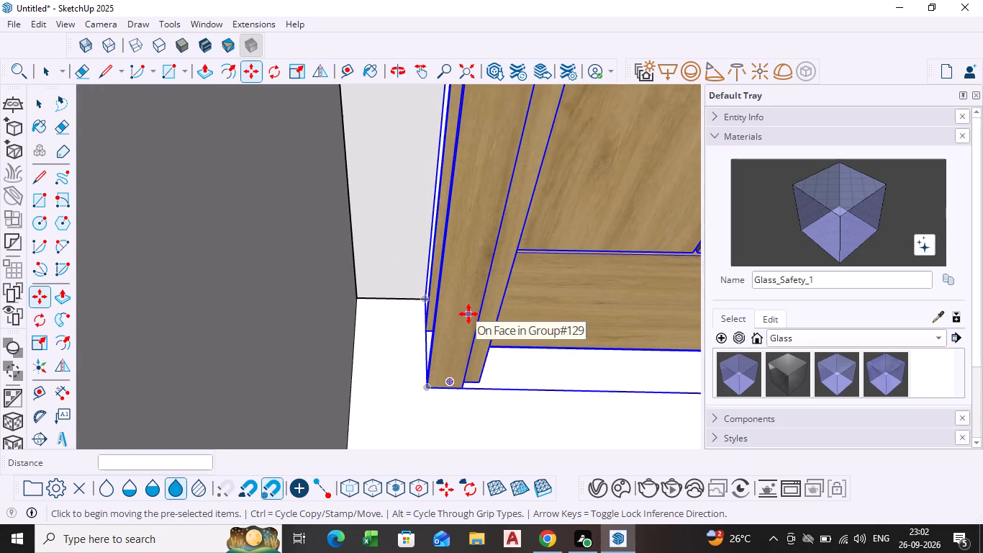
{"action": "key", "text": "Escape"}
Examine how the placed wood door fits the balcony doorway, from the whole house to the frame's top at the yellow band.
{"action": "scroll", "coordinate": [473, 314], "scroll_direction": "down", "scroll_amount": 6}
{"action": "middle_click_drag", "start_coordinate": [481, 316], "coordinate": [320, 298], "text": "shift"}
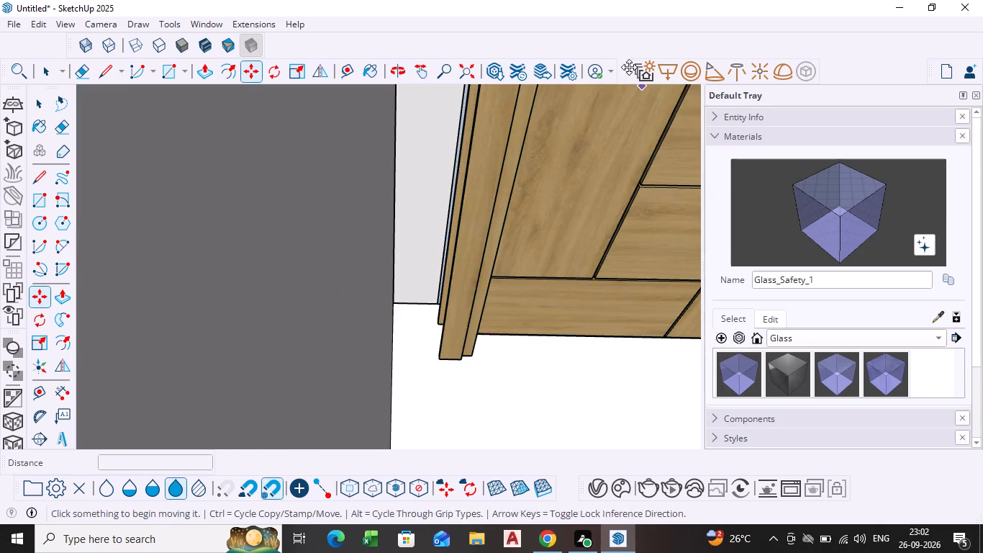
{"action": "scroll", "coordinate": [477, 270], "scroll_direction": "down", "scroll_amount": 10}
{"action": "key", "text": "space"}
{"action": "scroll", "coordinate": [488, 276], "scroll_direction": "down", "scroll_amount": 7}
{"action": "middle_click_drag", "start_coordinate": [492, 276], "coordinate": [415, 286]}
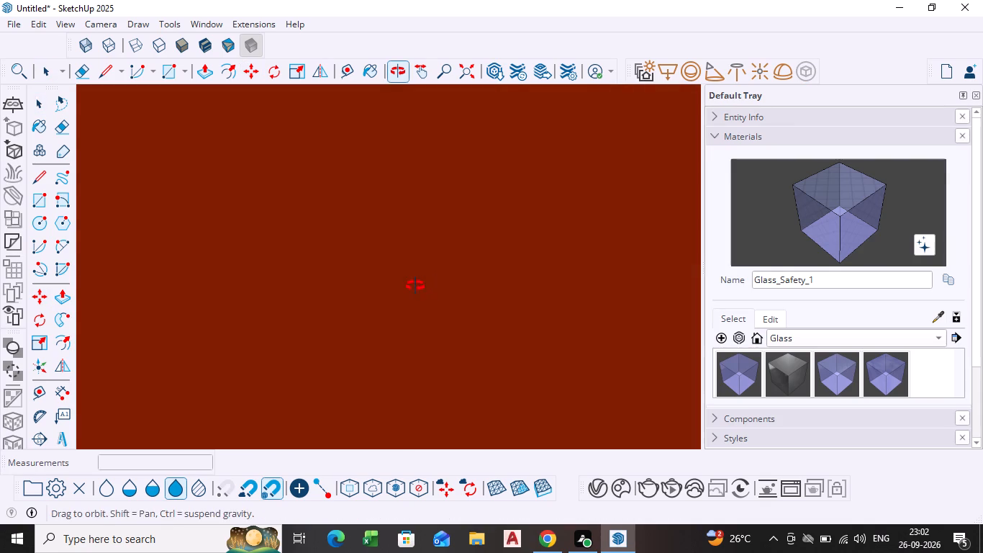
{"action": "middle_click_drag", "start_coordinate": [415, 286], "coordinate": [398, 283]}
{"action": "scroll", "coordinate": [399, 248], "scroll_direction": "down", "scroll_amount": 5}
{"action": "left_click", "coordinate": [471, 73]}
{"action": "scroll", "coordinate": [520, 307], "scroll_direction": "down", "scroll_amount": 1}
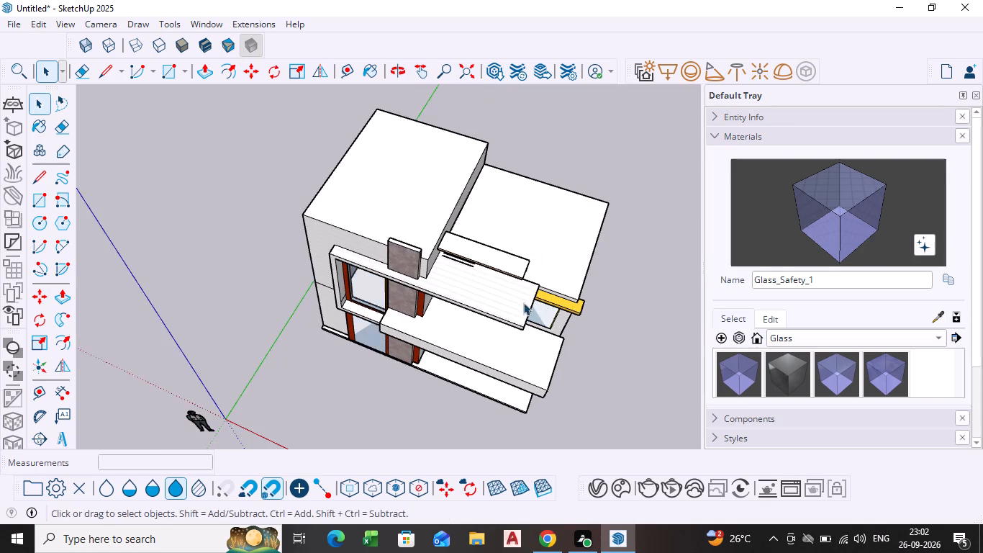
{"action": "middle_click_drag", "start_coordinate": [579, 215], "coordinate": [588, 202]}
{"action": "middle_click_drag", "start_coordinate": [484, 354], "coordinate": [551, 256]}
{"action": "scroll", "coordinate": [422, 300], "scroll_direction": "up", "scroll_amount": 8}
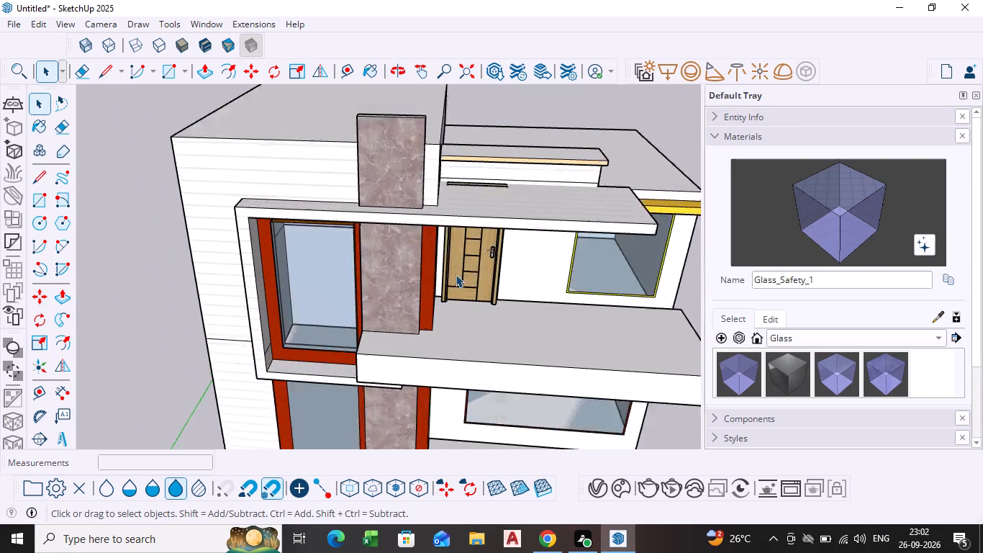
{"action": "middle_click_drag", "start_coordinate": [458, 273], "coordinate": [461, 203]}
{"action": "scroll", "coordinate": [463, 201], "scroll_direction": "up", "scroll_amount": 8}
{"action": "middle_click_drag", "start_coordinate": [479, 180], "coordinate": [480, 152]}
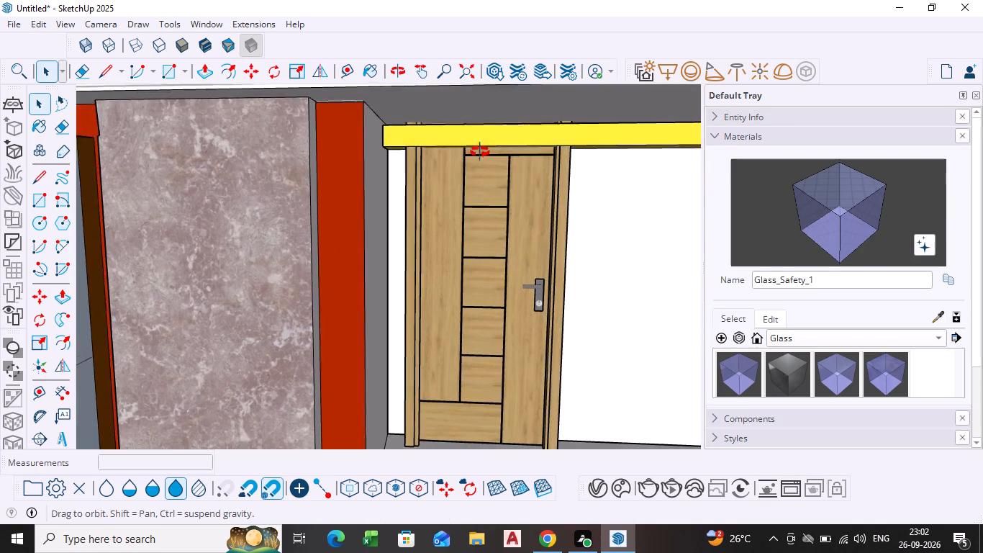
{"action": "middle_click_drag", "start_coordinate": [480, 152], "coordinate": [484, 102]}
{"action": "scroll", "coordinate": [535, 239], "scroll_direction": "up", "scroll_amount": 4}
{"action": "scroll", "coordinate": [584, 335], "scroll_direction": "down", "scroll_amount": 8}
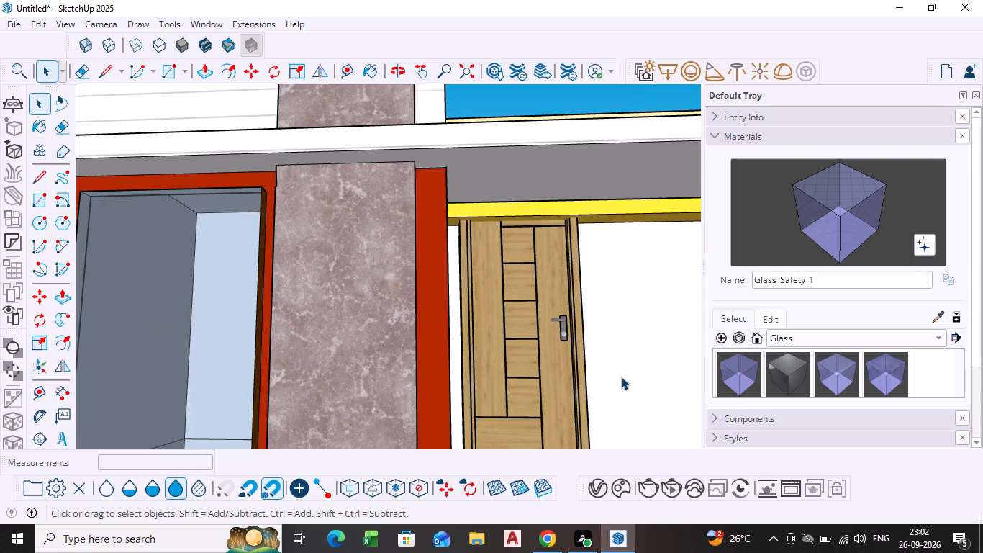
Scale the wood door wider along the red axis so its handle-side frame covers the exposed gap of the balcony doorway.
{"action": "middle_click_drag", "start_coordinate": [621, 377], "coordinate": [471, 322], "text": "shift"}
{"action": "middle_click_drag", "start_coordinate": [458, 339], "coordinate": [383, 369]}
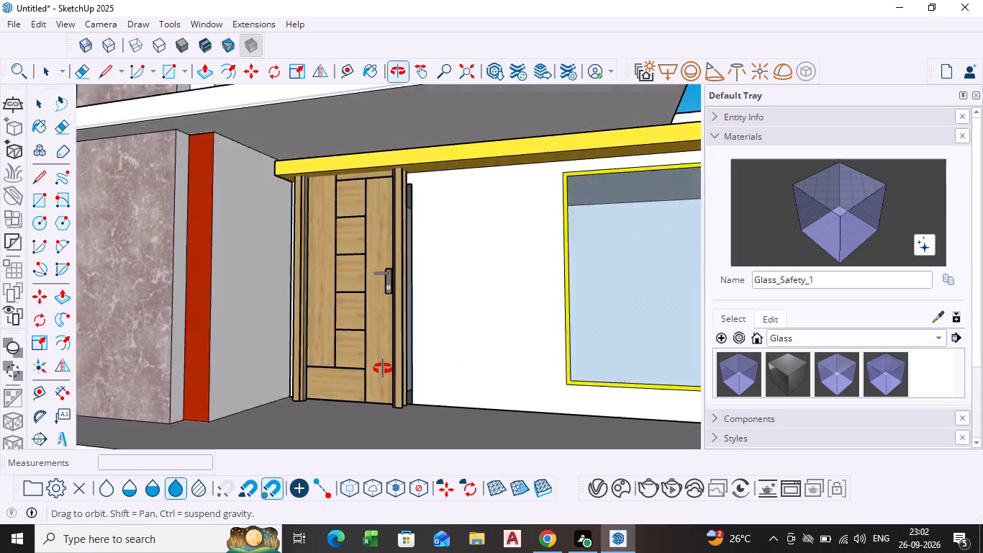
{"action": "middle_click_drag", "start_coordinate": [383, 369], "coordinate": [334, 382]}
{"action": "scroll", "coordinate": [334, 372], "scroll_direction": "up", "scroll_amount": 6}
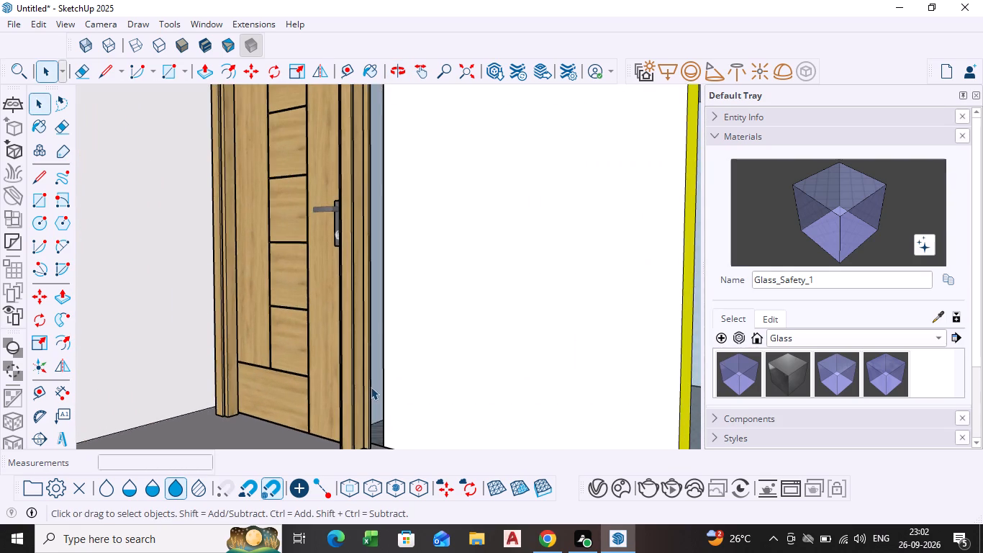
{"action": "scroll", "coordinate": [371, 387], "scroll_direction": "down", "scroll_amount": 17}
{"action": "middle_click_drag", "start_coordinate": [372, 387], "coordinate": [553, 345]}
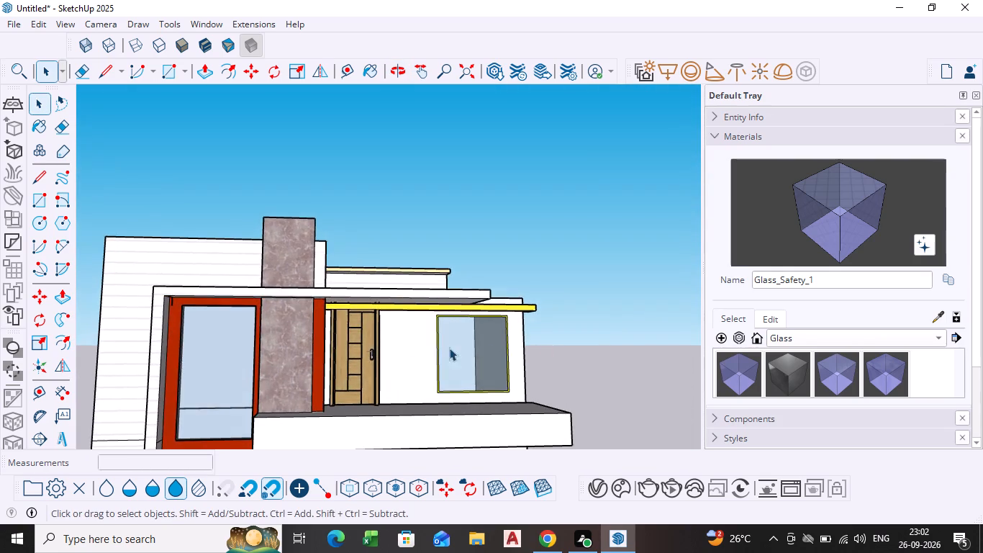
{"action": "scroll", "coordinate": [372, 372], "scroll_direction": "up", "scroll_amount": 3}
{"action": "middle_click_drag", "start_coordinate": [376, 371], "coordinate": [314, 387]}
{"action": "left_click", "coordinate": [345, 377]}
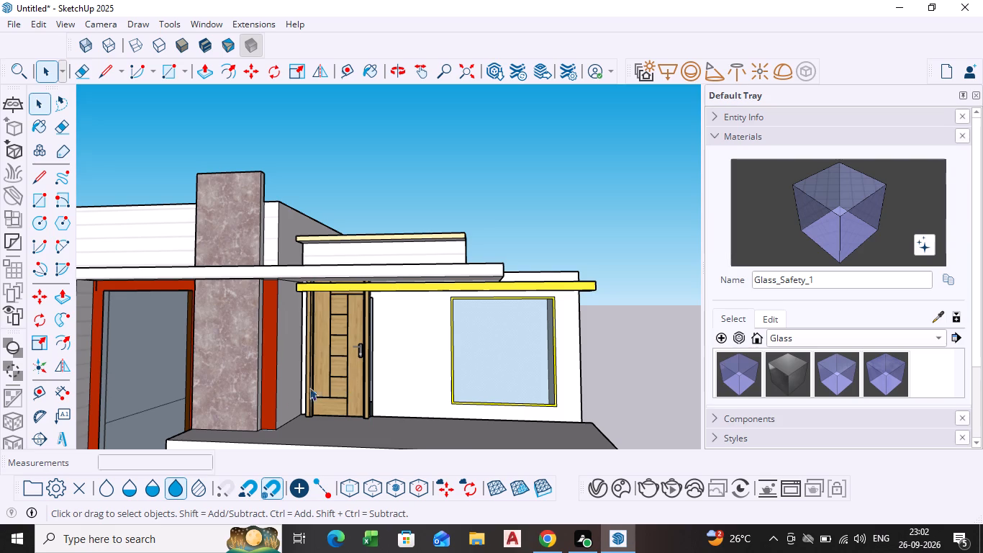
{"action": "left_click", "coordinate": [353, 372]}
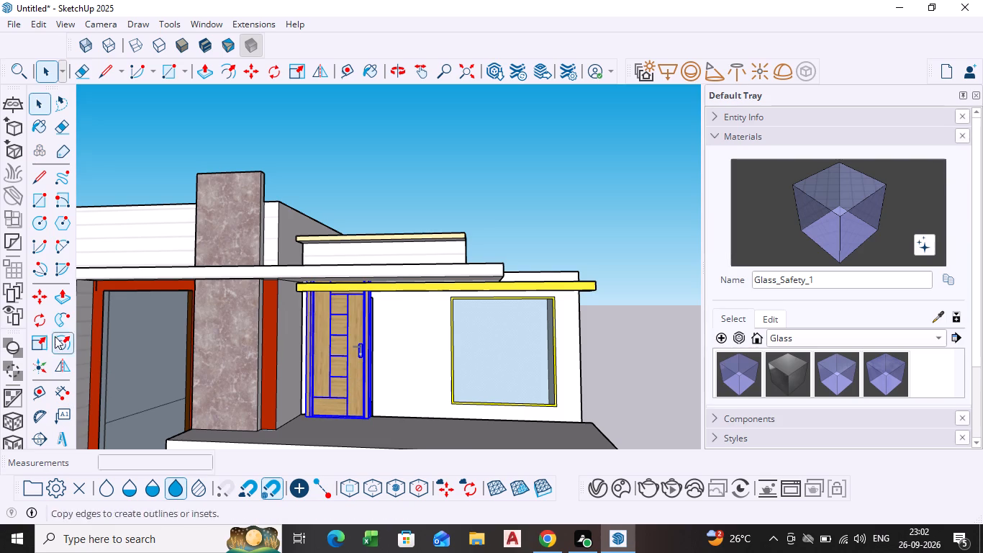
{"action": "left_click", "coordinate": [35, 341]}
{"action": "middle_click_drag", "start_coordinate": [353, 357], "coordinate": [214, 379]}
{"action": "scroll", "coordinate": [356, 367], "scroll_direction": "up", "scroll_amount": 7}
{"action": "middle_click_drag", "start_coordinate": [350, 338], "coordinate": [320, 403]}
{"action": "scroll", "coordinate": [350, 338], "scroll_direction": "up", "scroll_amount": 1}
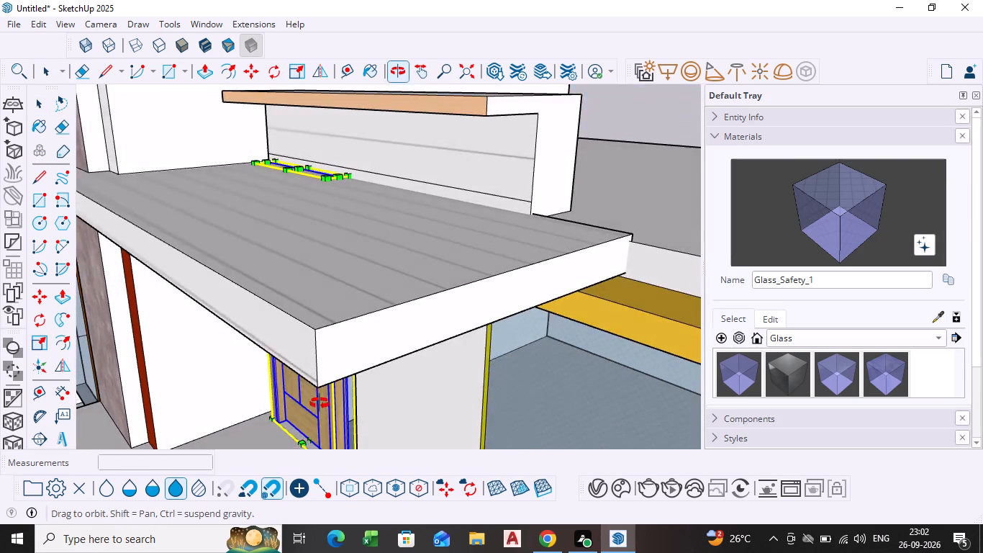
{"action": "middle_click_drag", "start_coordinate": [320, 403], "coordinate": [319, 347]}
{"action": "scroll", "coordinate": [340, 336], "scroll_direction": "up", "scroll_amount": 4}
{"action": "left_click", "coordinate": [340, 313]}
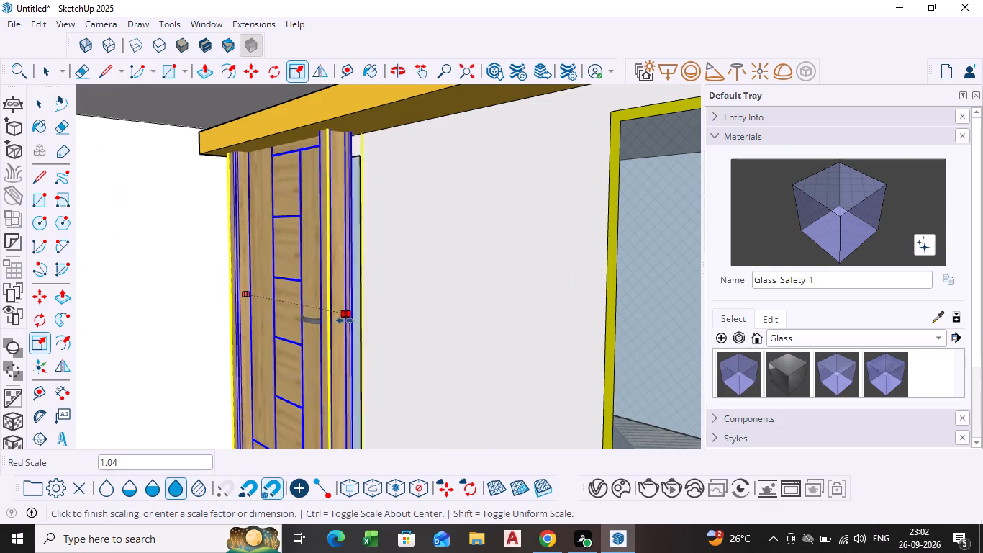
{"action": "left_click", "coordinate": [357, 330]}
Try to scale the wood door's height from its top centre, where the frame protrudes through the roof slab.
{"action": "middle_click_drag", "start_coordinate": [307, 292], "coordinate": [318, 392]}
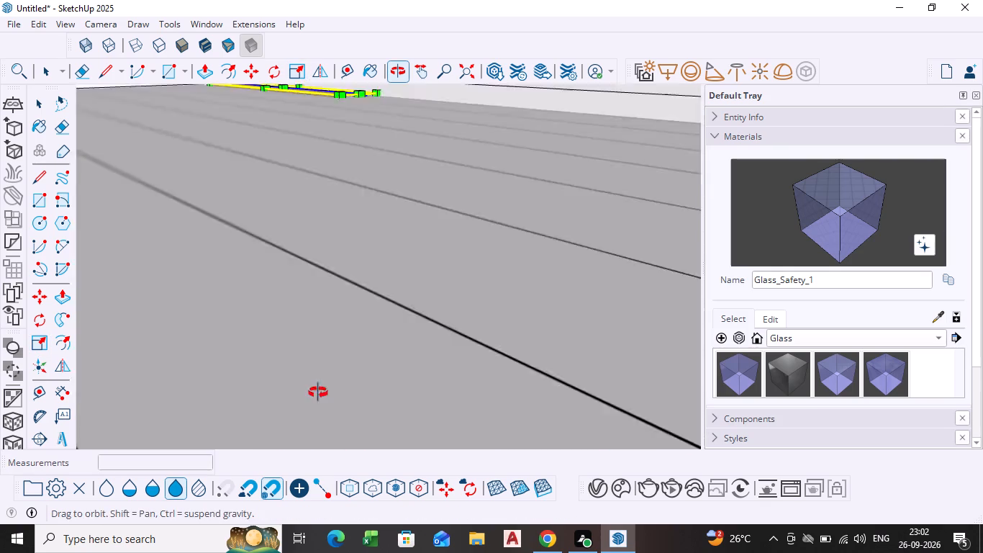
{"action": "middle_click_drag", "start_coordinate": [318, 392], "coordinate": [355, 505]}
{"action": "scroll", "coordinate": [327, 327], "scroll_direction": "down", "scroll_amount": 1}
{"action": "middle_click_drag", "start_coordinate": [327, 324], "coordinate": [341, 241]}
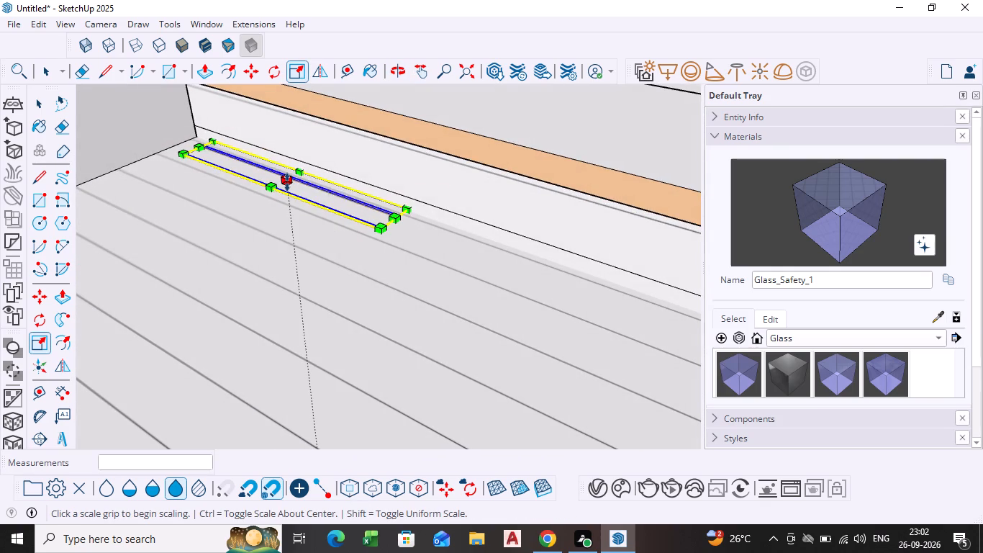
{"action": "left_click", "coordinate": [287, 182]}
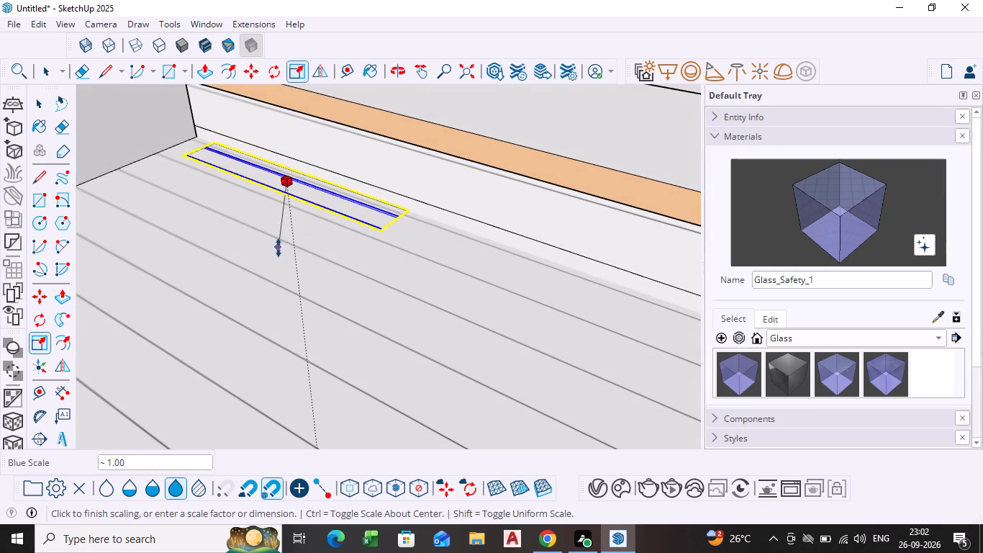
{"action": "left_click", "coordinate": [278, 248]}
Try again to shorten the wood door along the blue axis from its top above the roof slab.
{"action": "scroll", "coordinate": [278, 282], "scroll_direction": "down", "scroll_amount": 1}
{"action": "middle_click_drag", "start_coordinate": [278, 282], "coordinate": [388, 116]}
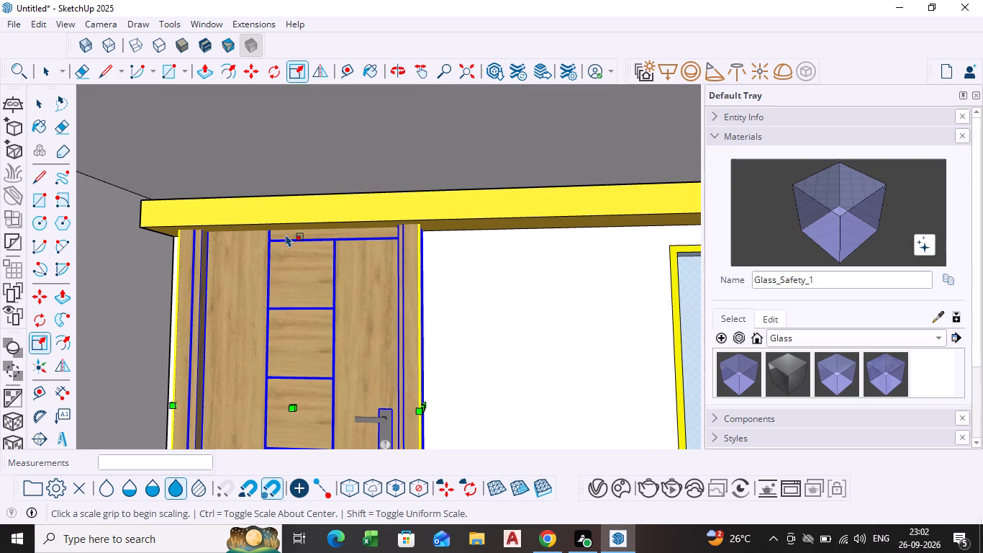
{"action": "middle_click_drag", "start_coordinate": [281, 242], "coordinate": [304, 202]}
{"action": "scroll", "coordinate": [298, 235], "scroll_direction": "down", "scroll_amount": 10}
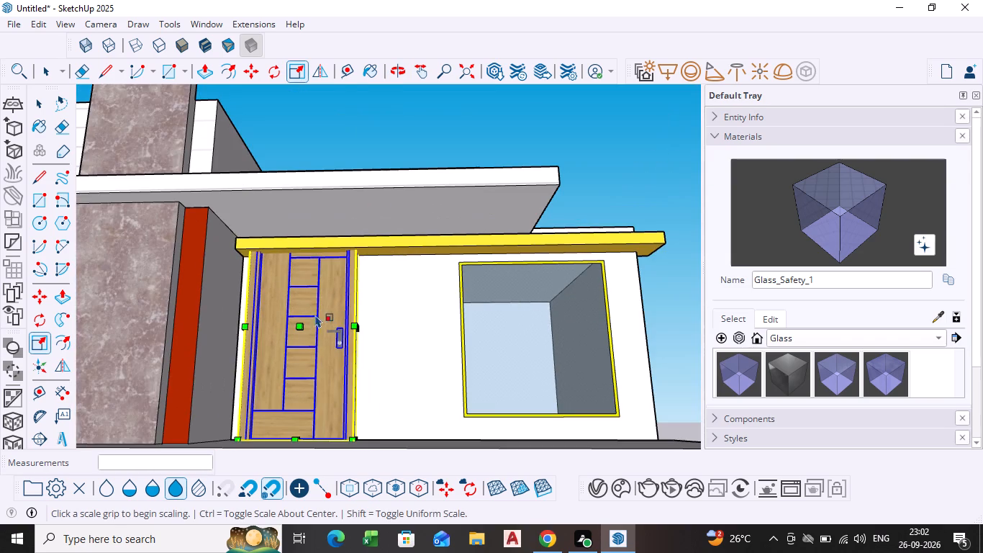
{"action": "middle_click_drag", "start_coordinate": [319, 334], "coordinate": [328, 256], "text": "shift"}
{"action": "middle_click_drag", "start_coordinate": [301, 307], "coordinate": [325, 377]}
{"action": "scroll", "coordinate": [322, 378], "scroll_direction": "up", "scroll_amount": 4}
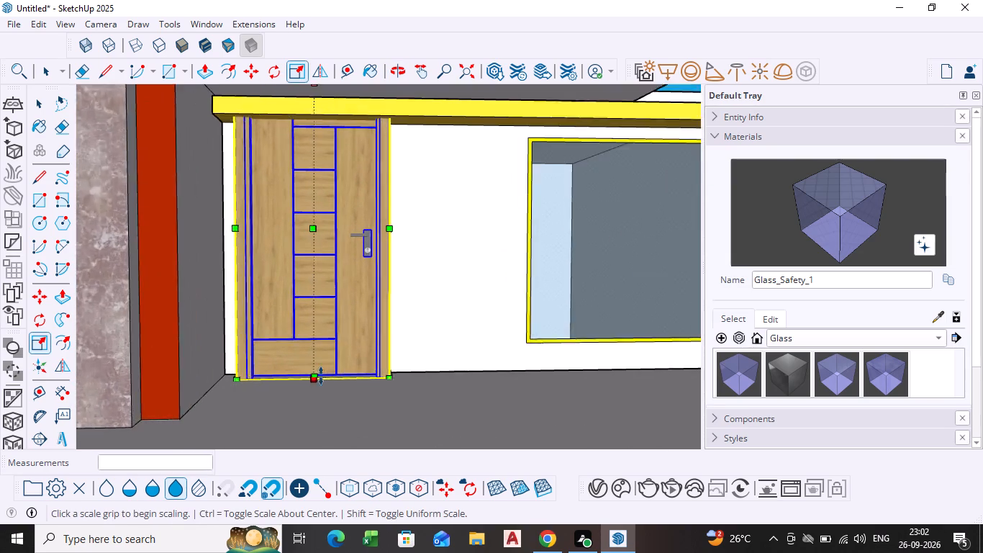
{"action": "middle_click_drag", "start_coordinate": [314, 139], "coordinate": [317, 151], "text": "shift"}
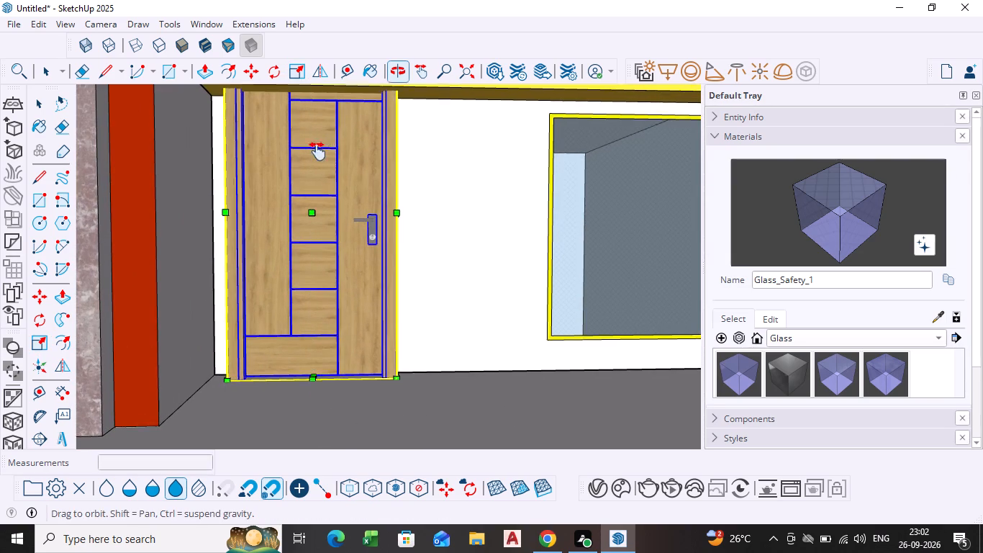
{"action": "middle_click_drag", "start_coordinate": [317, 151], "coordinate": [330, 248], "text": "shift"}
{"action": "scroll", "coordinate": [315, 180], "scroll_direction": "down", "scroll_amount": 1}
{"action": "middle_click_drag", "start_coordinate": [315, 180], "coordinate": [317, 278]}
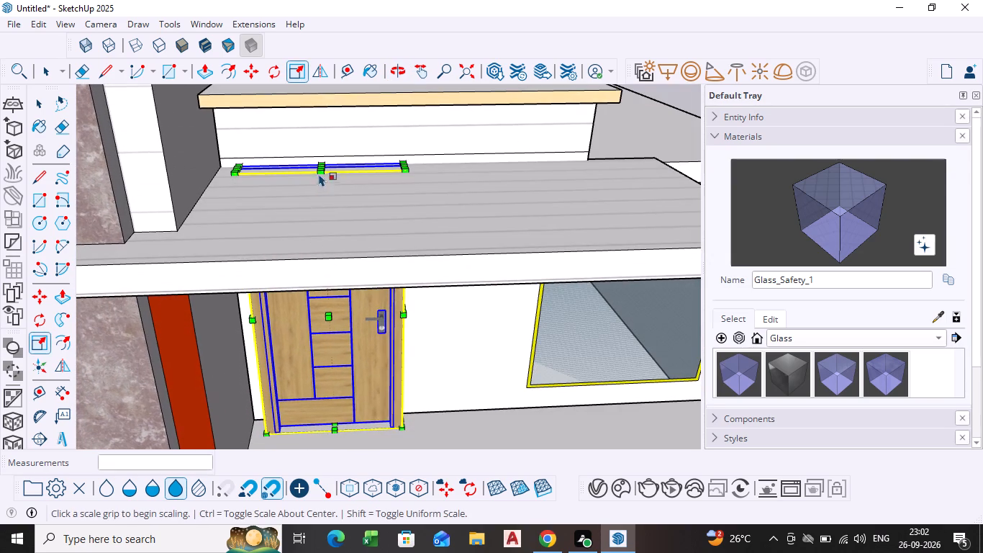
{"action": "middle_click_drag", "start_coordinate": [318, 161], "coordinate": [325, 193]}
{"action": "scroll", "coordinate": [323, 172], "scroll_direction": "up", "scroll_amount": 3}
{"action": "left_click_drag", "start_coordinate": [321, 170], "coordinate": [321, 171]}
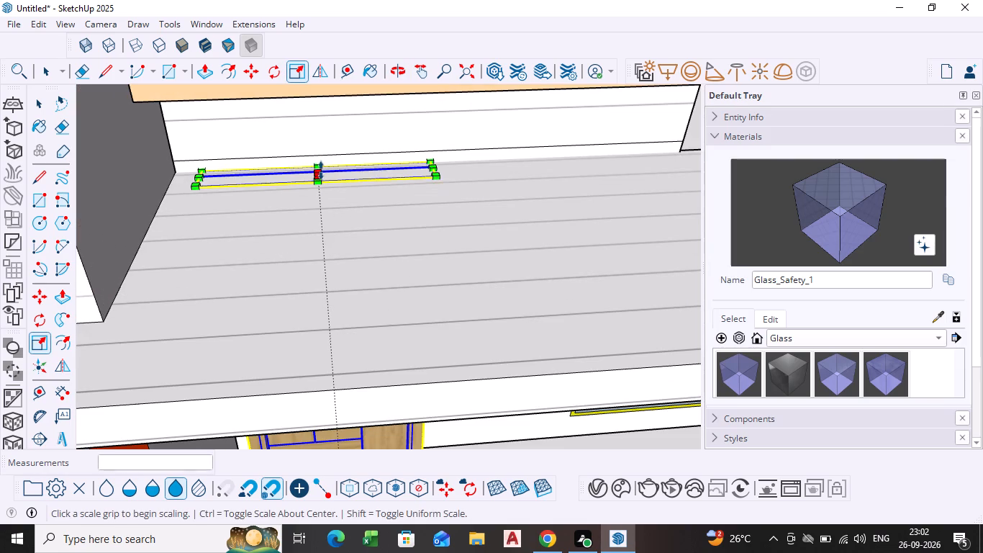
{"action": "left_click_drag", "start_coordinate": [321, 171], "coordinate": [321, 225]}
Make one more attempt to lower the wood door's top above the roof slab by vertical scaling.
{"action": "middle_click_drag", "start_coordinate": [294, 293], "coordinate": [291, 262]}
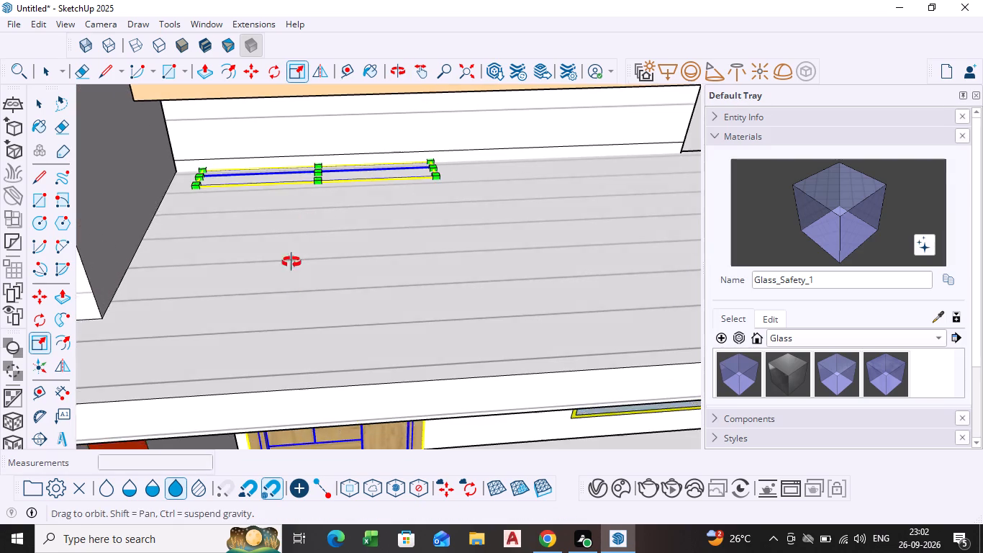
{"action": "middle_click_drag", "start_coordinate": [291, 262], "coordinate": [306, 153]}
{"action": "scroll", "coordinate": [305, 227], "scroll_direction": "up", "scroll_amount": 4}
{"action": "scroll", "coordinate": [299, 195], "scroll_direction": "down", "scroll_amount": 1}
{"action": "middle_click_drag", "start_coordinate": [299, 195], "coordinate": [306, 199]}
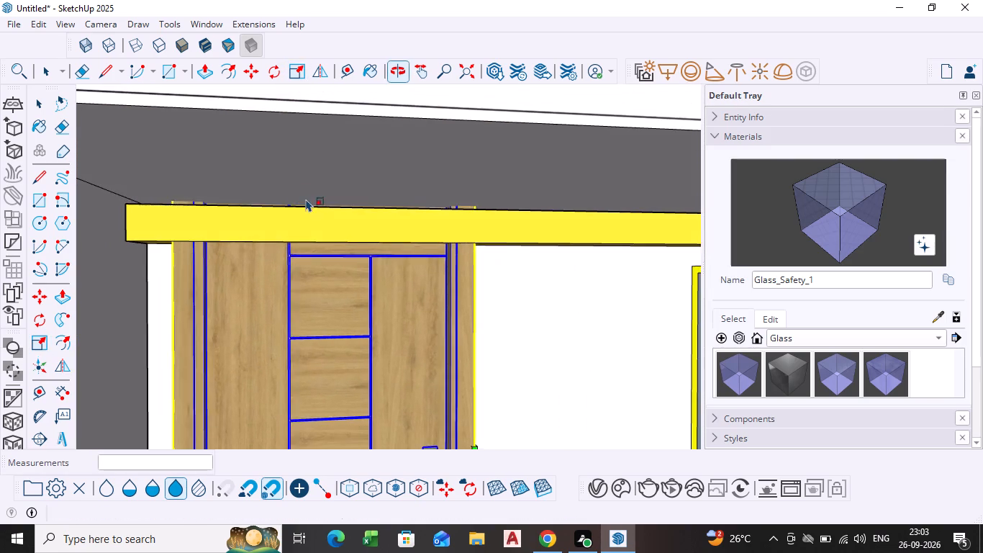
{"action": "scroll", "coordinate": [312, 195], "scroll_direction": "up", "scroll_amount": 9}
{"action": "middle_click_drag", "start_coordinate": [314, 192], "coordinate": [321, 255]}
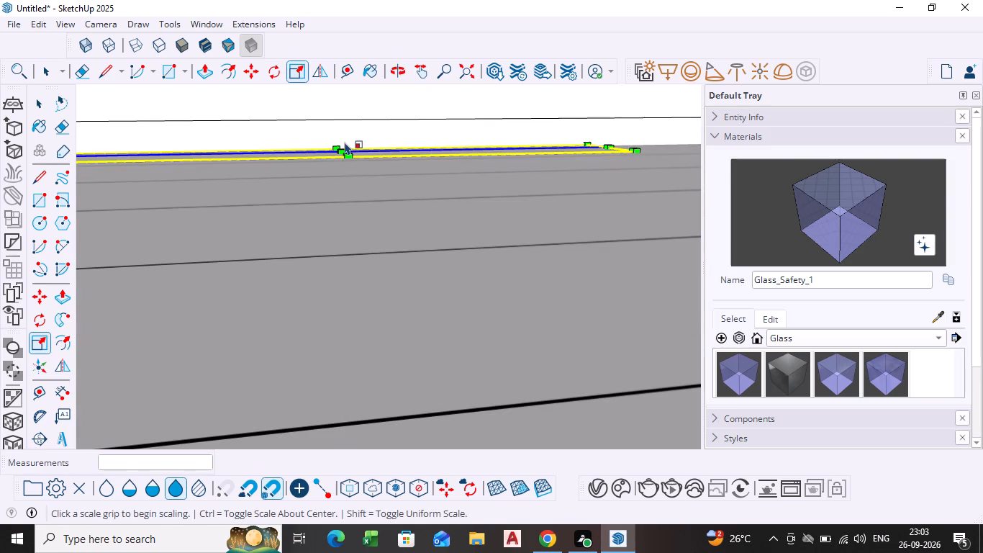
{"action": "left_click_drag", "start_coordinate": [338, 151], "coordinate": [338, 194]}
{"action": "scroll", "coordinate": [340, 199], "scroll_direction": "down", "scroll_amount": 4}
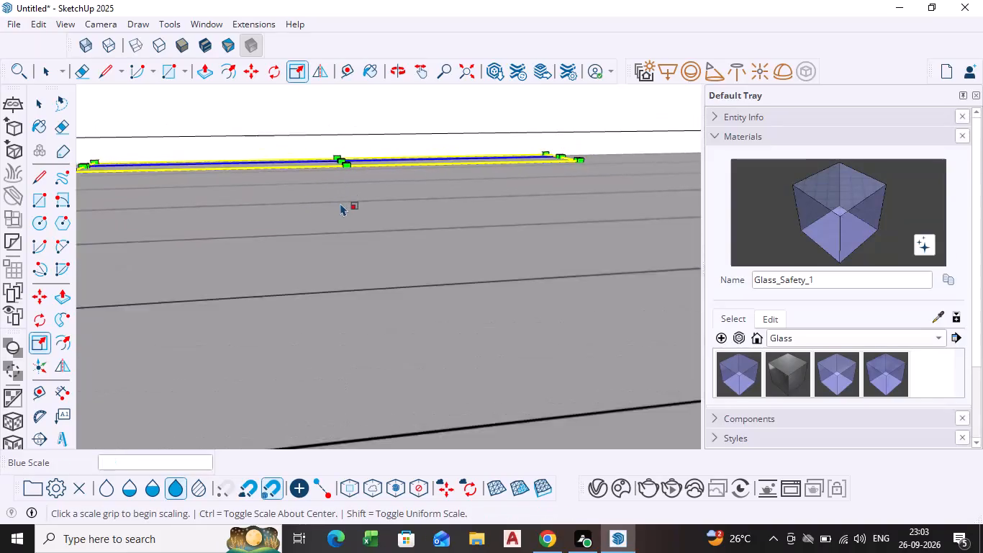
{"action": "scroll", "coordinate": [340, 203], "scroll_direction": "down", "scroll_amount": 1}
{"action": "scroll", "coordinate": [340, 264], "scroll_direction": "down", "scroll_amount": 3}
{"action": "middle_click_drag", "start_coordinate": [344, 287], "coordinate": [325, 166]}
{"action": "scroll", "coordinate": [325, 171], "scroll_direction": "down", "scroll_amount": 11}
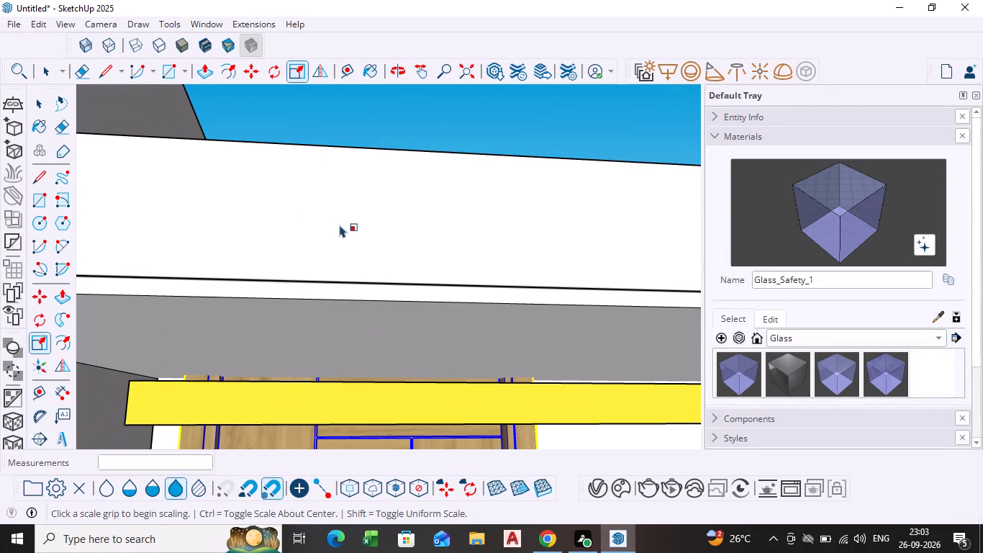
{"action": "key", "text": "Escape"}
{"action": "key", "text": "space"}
Move the wood door forward out of the doorway so its whole top frame stands clear of the roof slab.
{"action": "scroll", "coordinate": [383, 308], "scroll_direction": "down", "scroll_amount": 2}
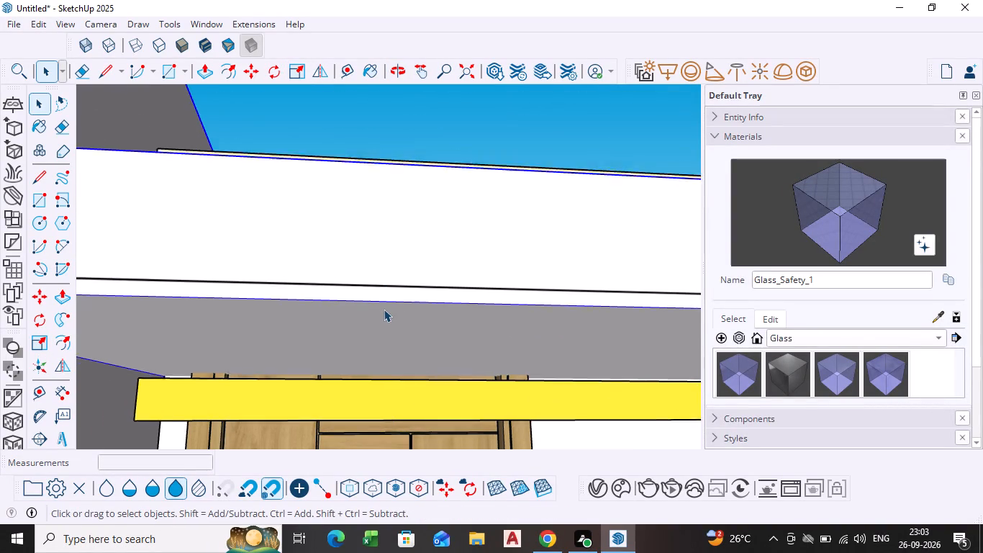
{"action": "scroll", "coordinate": [384, 309], "scroll_direction": "down", "scroll_amount": 20}
{"action": "scroll", "coordinate": [384, 309], "scroll_direction": "down", "scroll_amount": 6}
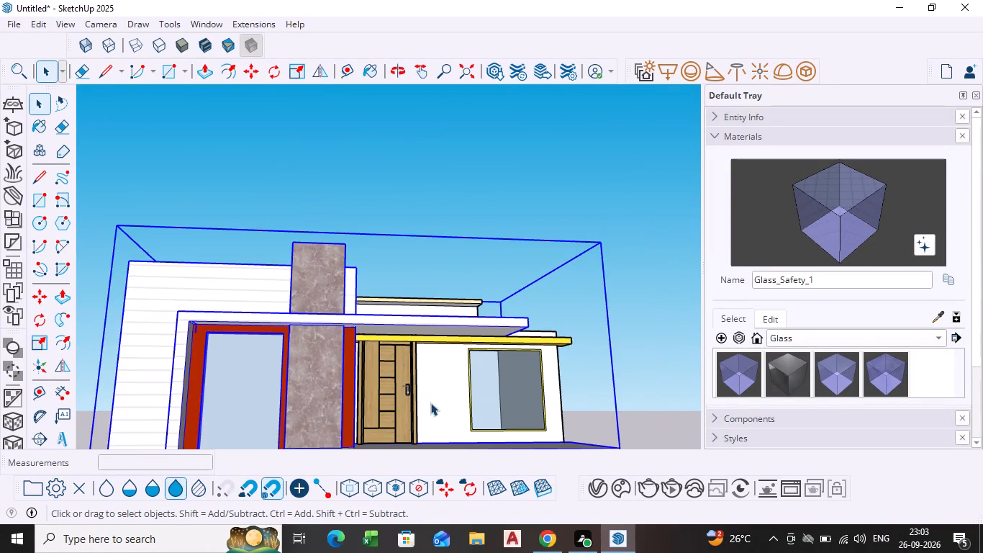
{"action": "scroll", "coordinate": [437, 408], "scroll_direction": "down", "scroll_amount": 1}
{"action": "middle_click_drag", "start_coordinate": [438, 409], "coordinate": [412, 315]}
{"action": "middle_click_drag", "start_coordinate": [363, 323], "coordinate": [380, 402]}
{"action": "scroll", "coordinate": [376, 316], "scroll_direction": "up", "scroll_amount": 3}
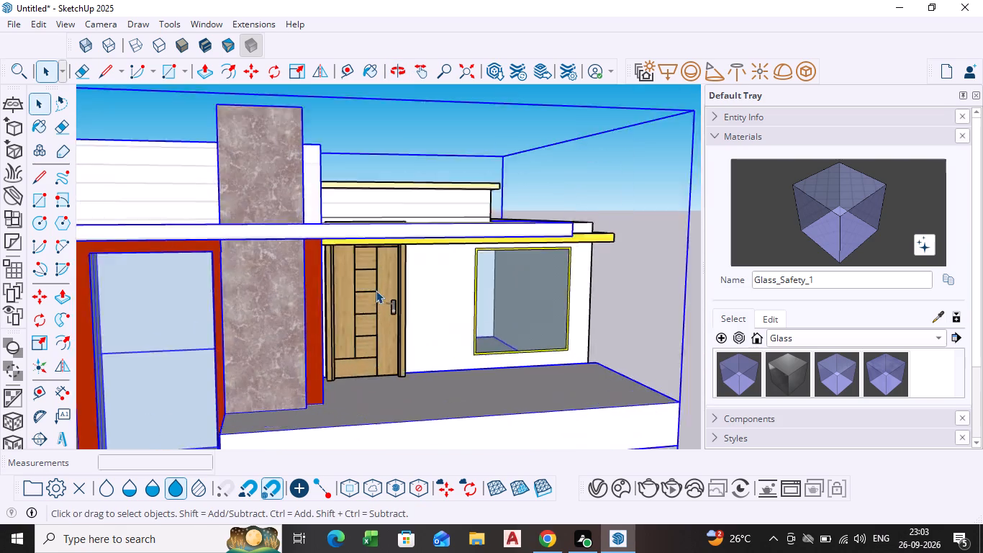
{"action": "scroll", "coordinate": [376, 290], "scroll_direction": "up", "scroll_amount": 7}
{"action": "left_click", "coordinate": [374, 344]}
{"action": "key", "text": "m"}
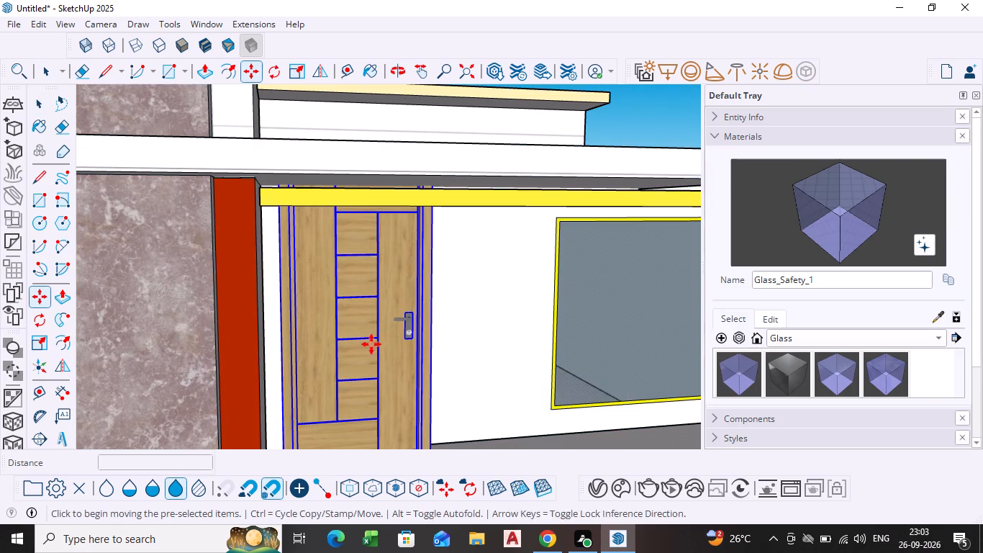
{"action": "left_click", "coordinate": [372, 342]}
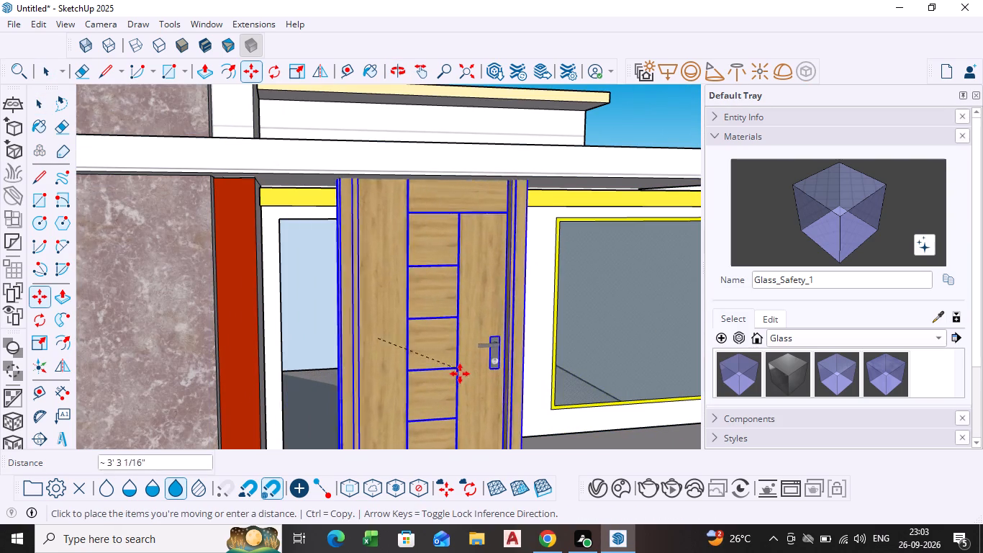
{"action": "left_click", "coordinate": [460, 395]}
{"action": "key", "text": "space"}
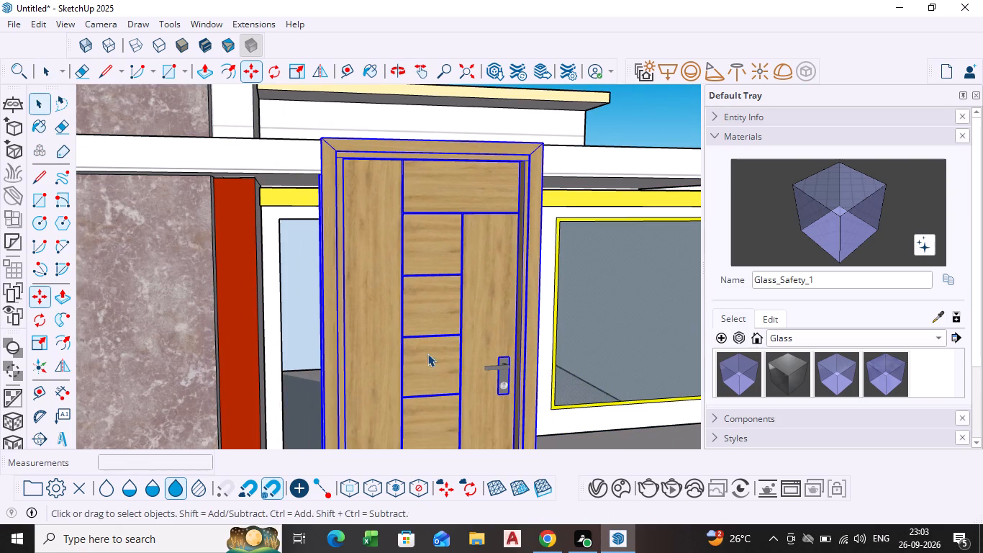
Scale the wood door's height down from its top to a blue scale factor of 0.90.
{"action": "scroll", "coordinate": [407, 316], "scroll_direction": "down", "scroll_amount": 1}
{"action": "middle_click_drag", "start_coordinate": [407, 316], "coordinate": [417, 421]}
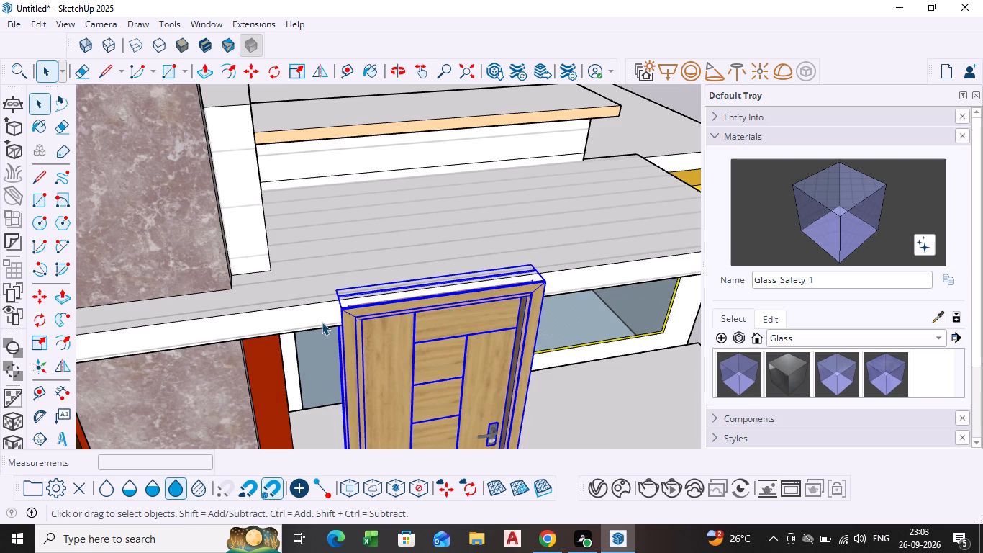
{"action": "left_click", "coordinate": [35, 341]}
{"action": "middle_click_drag", "start_coordinate": [445, 317], "coordinate": [448, 367]}
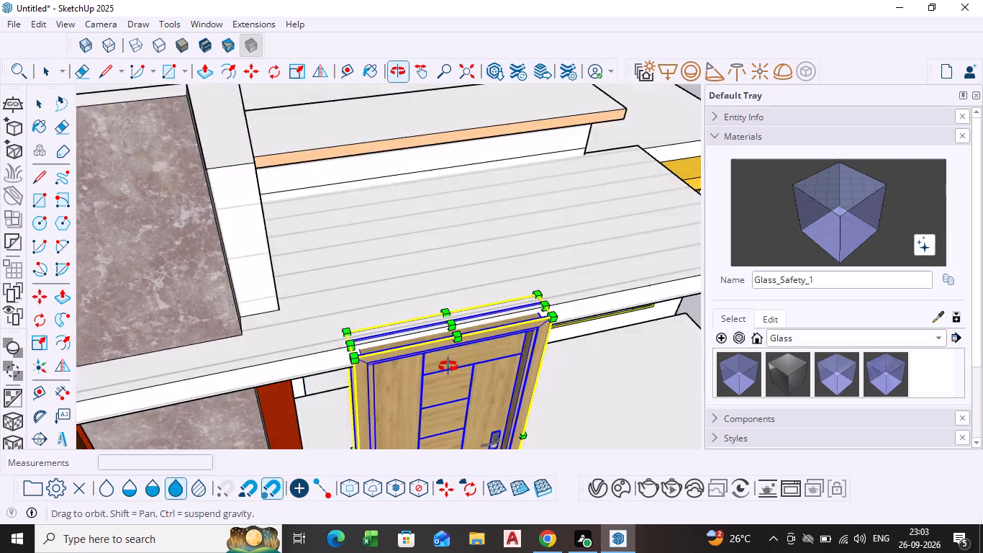
{"action": "middle_click_drag", "start_coordinate": [448, 367], "coordinate": [443, 374]}
{"action": "scroll", "coordinate": [450, 348], "scroll_direction": "up", "scroll_amount": 3}
{"action": "left_click", "coordinate": [432, 356]}
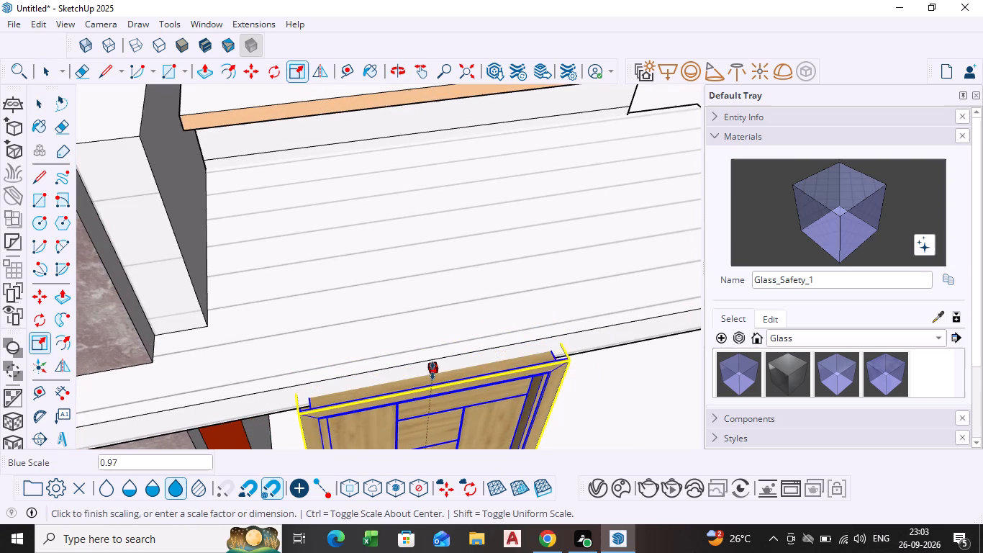
{"action": "left_click", "coordinate": [431, 387]}
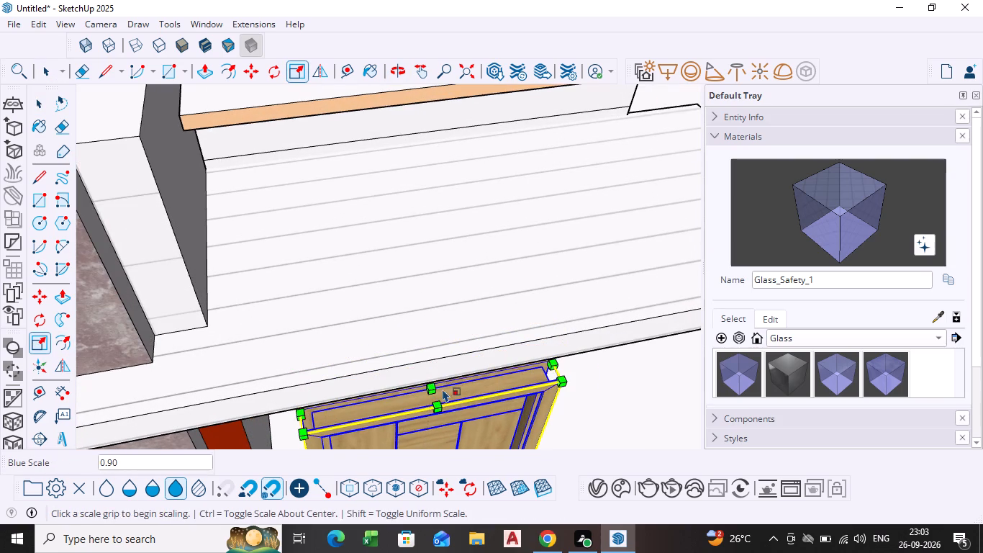
Move the scaled wood door back about 4' 9" by its bottom corner into the balcony doorway under the yellow band.
{"action": "middle_click_drag", "start_coordinate": [443, 389], "coordinate": [415, 216]}
{"action": "scroll", "coordinate": [417, 281], "scroll_direction": "down", "scroll_amount": 3}
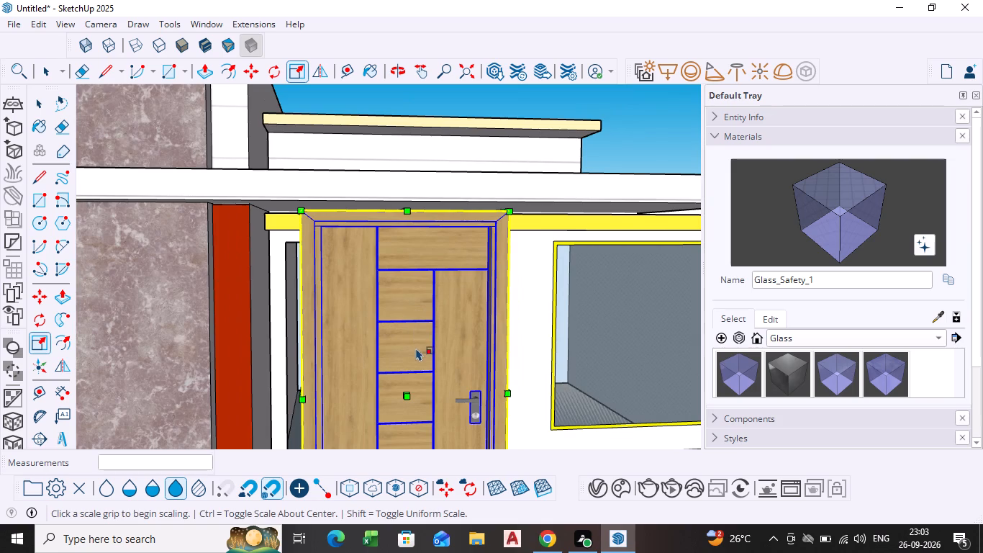
{"action": "scroll", "coordinate": [416, 349], "scroll_direction": "down", "scroll_amount": 1}
{"action": "middle_click_drag", "start_coordinate": [416, 349], "coordinate": [388, 182], "text": "shift"}
{"action": "middle_click_drag", "start_coordinate": [296, 375], "coordinate": [375, 397]}
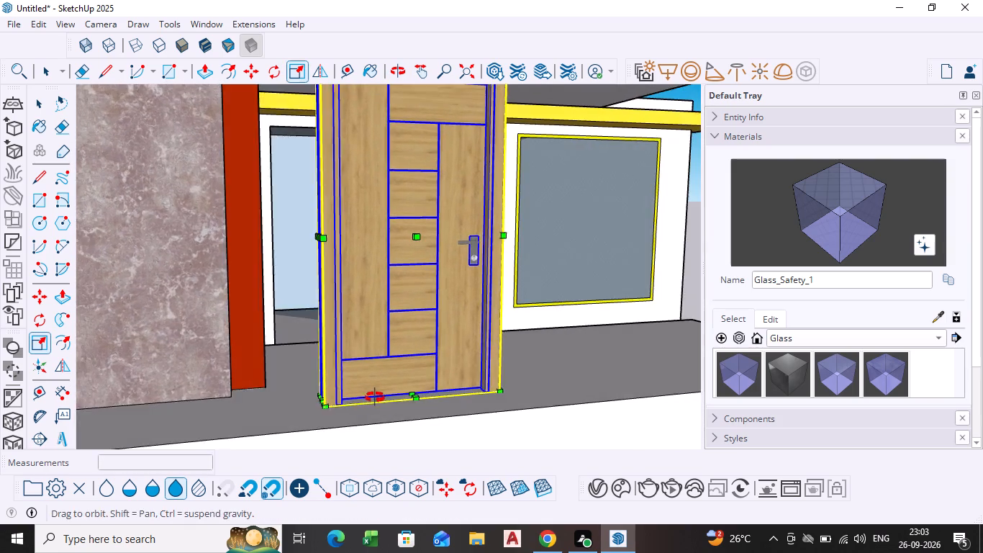
{"action": "middle_click_drag", "start_coordinate": [375, 397], "coordinate": [384, 395]}
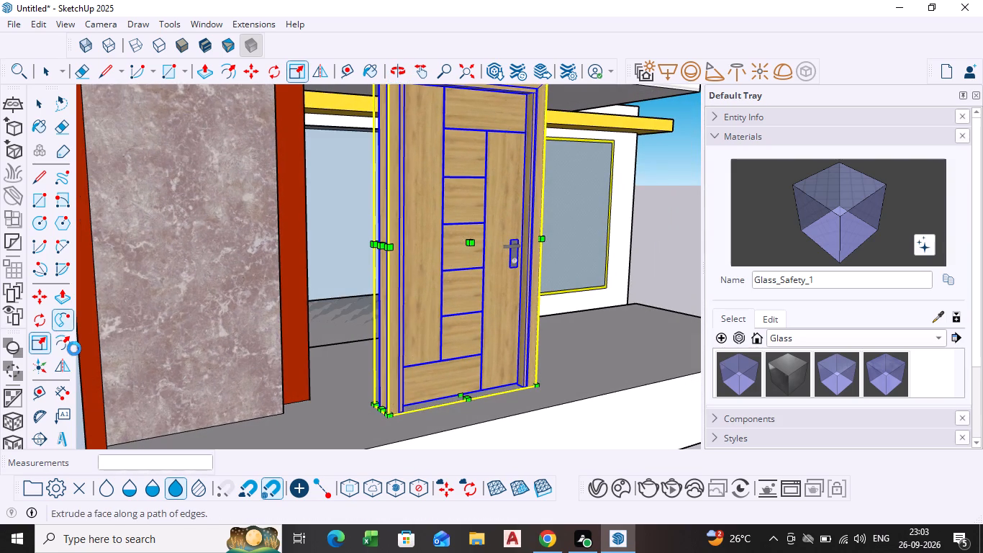
{"action": "key", "text": "space"}
{"action": "key", "text": "m"}
{"action": "scroll", "coordinate": [383, 409], "scroll_direction": "up", "scroll_amount": 2}
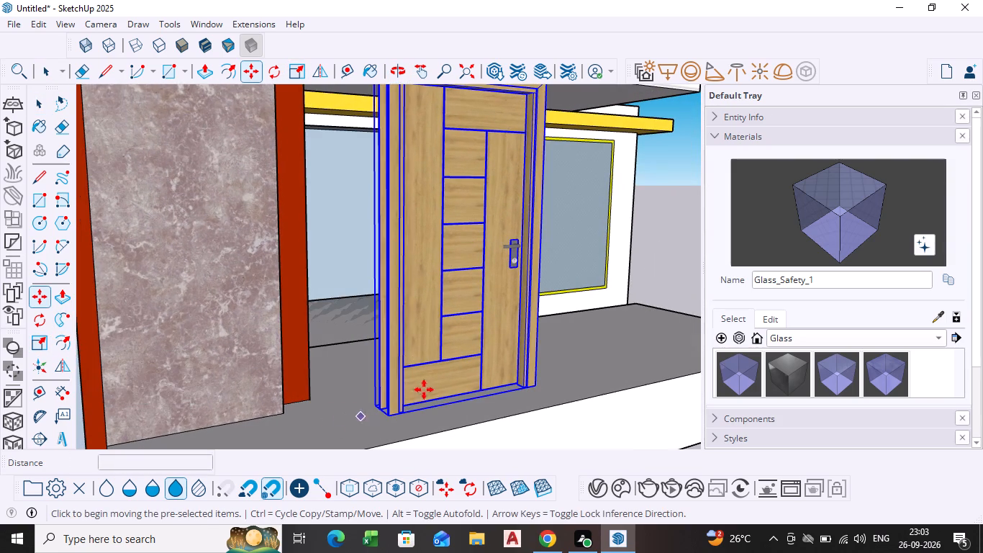
{"action": "scroll", "coordinate": [424, 390], "scroll_direction": "up", "scroll_amount": 1}
{"action": "left_click", "coordinate": [363, 403]}
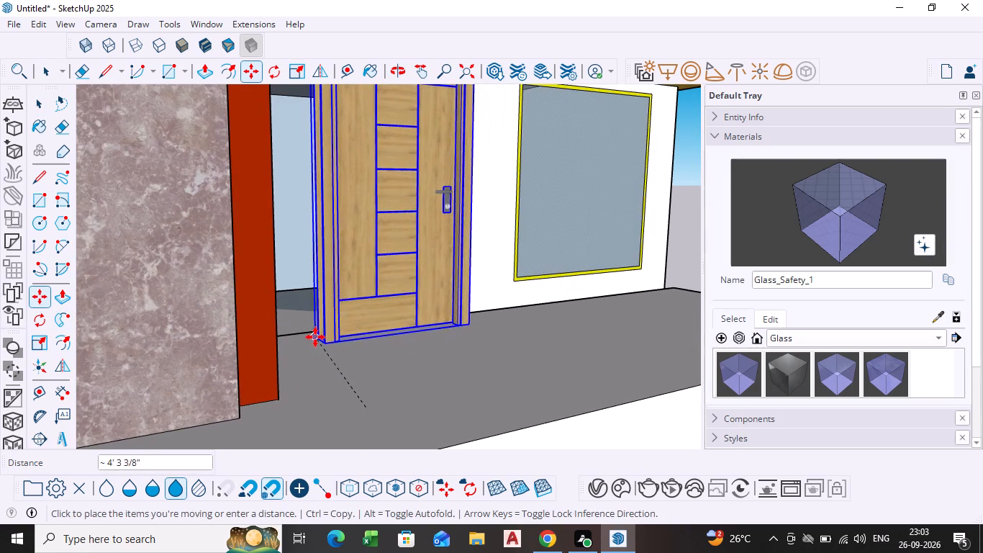
{"action": "middle_click_drag", "start_coordinate": [315, 338], "coordinate": [243, 359]}
{"action": "middle_click_drag", "start_coordinate": [281, 354], "coordinate": [344, 358], "text": "shift"}
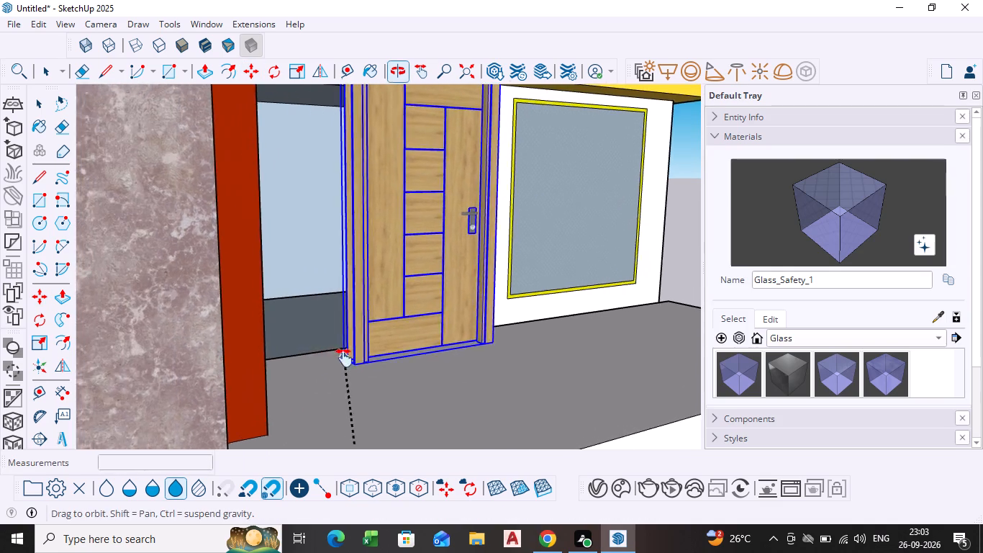
{"action": "middle_click_drag", "start_coordinate": [344, 358], "coordinate": [307, 358], "text": "shift"}
{"action": "scroll", "coordinate": [241, 353], "scroll_direction": "up", "scroll_amount": 3}
{"action": "middle_click_drag", "start_coordinate": [209, 356], "coordinate": [186, 366]}
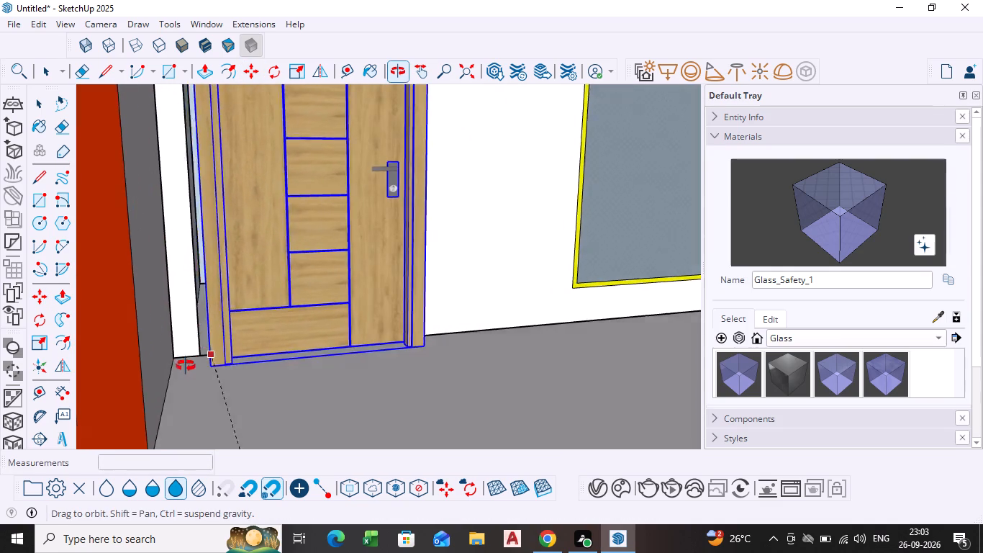
{"action": "middle_click_drag", "start_coordinate": [186, 366], "coordinate": [156, 374]}
{"action": "scroll", "coordinate": [178, 347], "scroll_direction": "up", "scroll_amount": 4}
{"action": "scroll", "coordinate": [217, 331], "scroll_direction": "down", "scroll_amount": 3}
{"action": "middle_click_drag", "start_coordinate": [234, 312], "coordinate": [234, 315]}
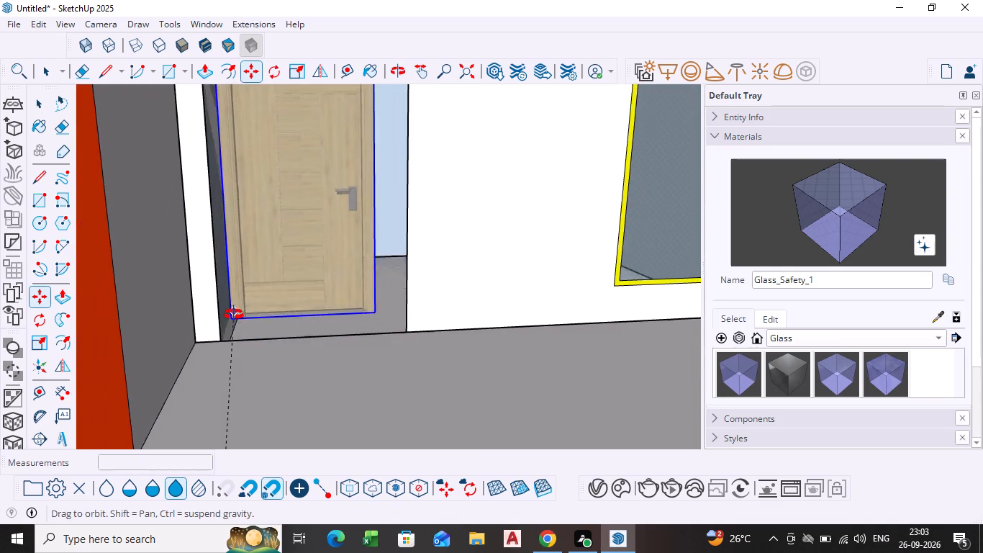
{"action": "middle_click_drag", "start_coordinate": [234, 315], "coordinate": [248, 395]}
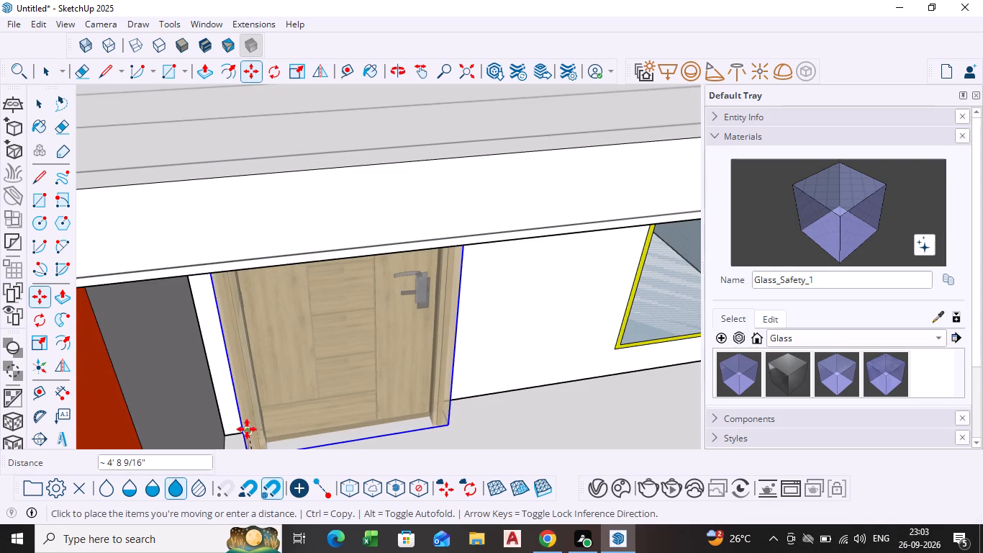
{"action": "middle_click_drag", "start_coordinate": [243, 421], "coordinate": [277, 391]}
{"action": "scroll", "coordinate": [253, 403], "scroll_direction": "down", "scroll_amount": 1}
{"action": "middle_click_drag", "start_coordinate": [253, 403], "coordinate": [254, 382], "text": "shift"}
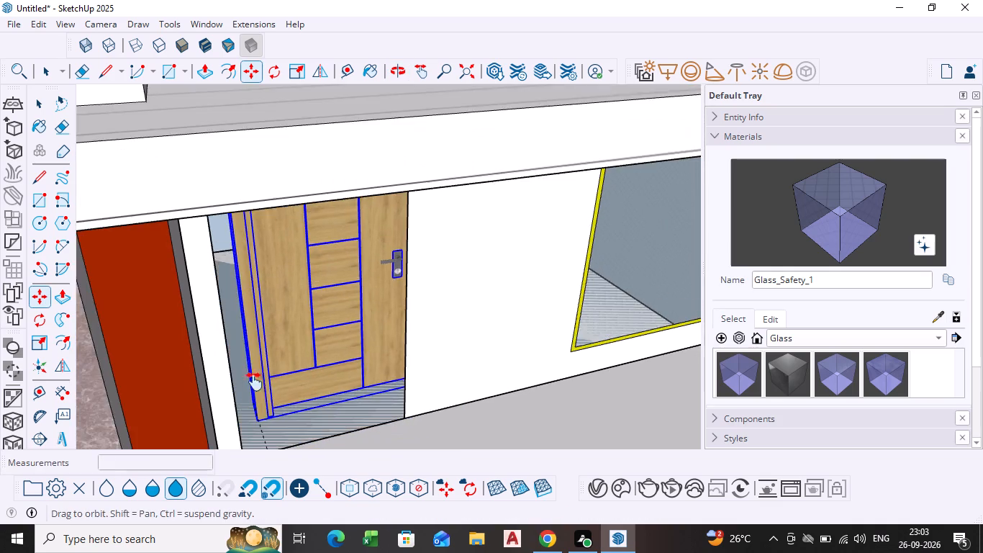
{"action": "middle_click_drag", "start_coordinate": [254, 382], "coordinate": [268, 346], "text": "shift"}
{"action": "scroll", "coordinate": [258, 384], "scroll_direction": "up", "scroll_amount": 4}
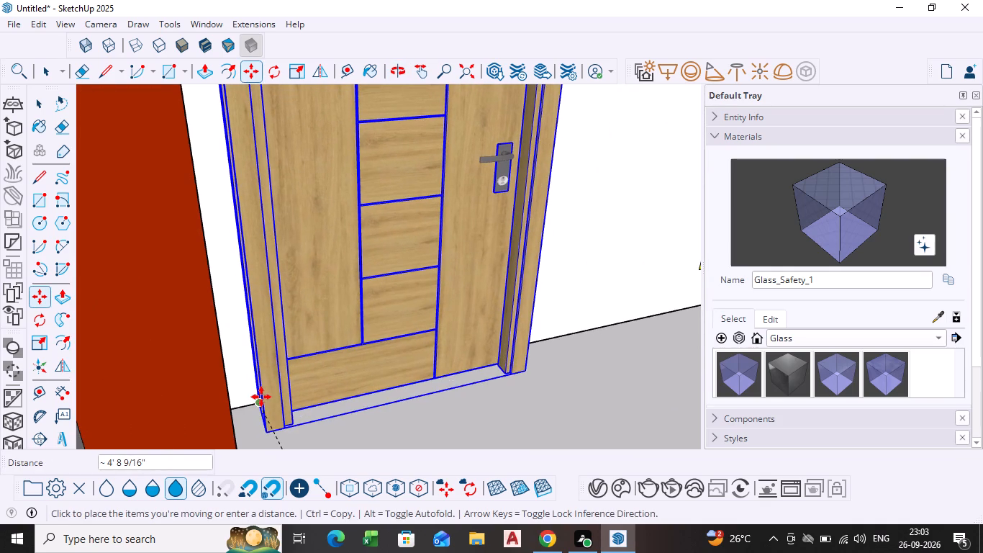
{"action": "left_click", "coordinate": [261, 397]}
{"action": "key", "text": "space"}
{"action": "scroll", "coordinate": [359, 382], "scroll_direction": "down", "scroll_amount": 6}
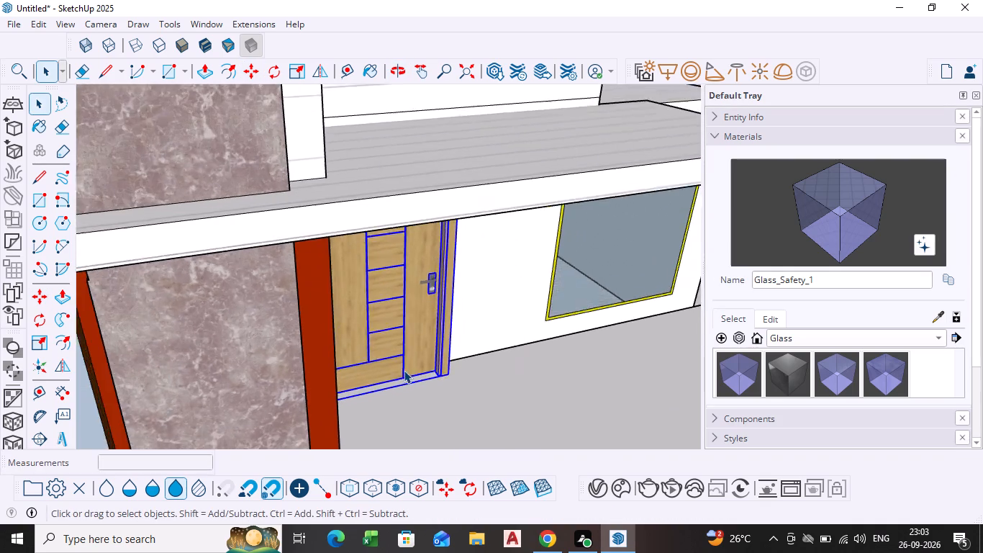
{"action": "scroll", "coordinate": [404, 370], "scroll_direction": "down", "scroll_amount": 4}
{"action": "middle_click_drag", "start_coordinate": [414, 361], "coordinate": [338, 269]}
{"action": "scroll", "coordinate": [348, 269], "scroll_direction": "up", "scroll_amount": 4}
{"action": "key", "text": "space"}
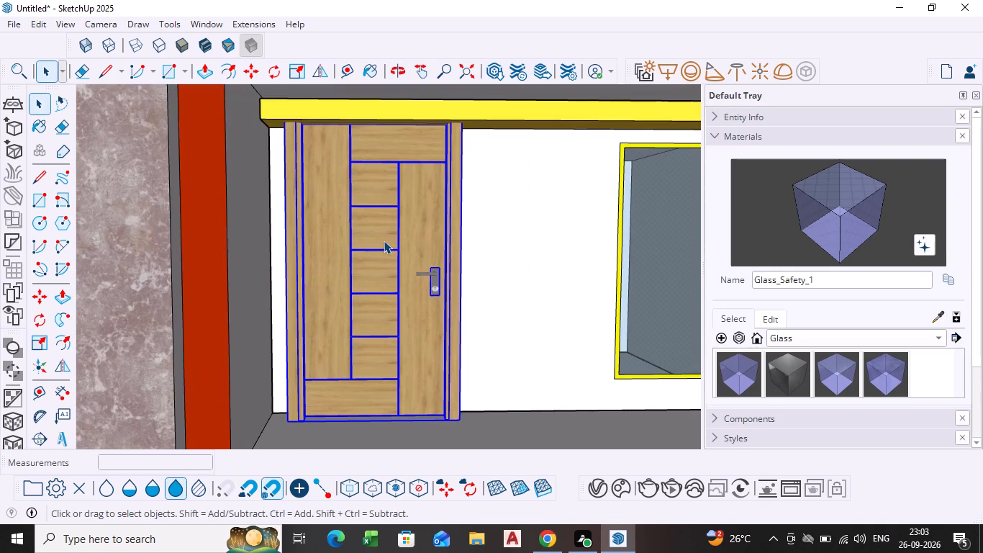
{"action": "left_click", "coordinate": [520, 292]}
Inspect the placed wood door and the whole house front from close up, below, above and both sides.
{"action": "scroll", "coordinate": [515, 288], "scroll_direction": "down", "scroll_amount": 8}
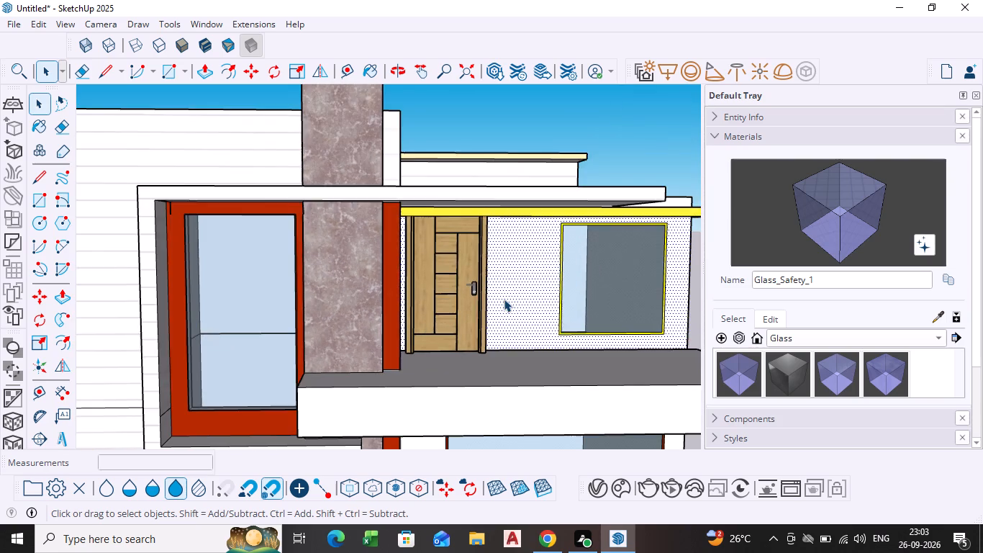
{"action": "middle_click_drag", "start_coordinate": [502, 299], "coordinate": [438, 328]}
{"action": "middle_click_drag", "start_coordinate": [477, 343], "coordinate": [383, 343]}
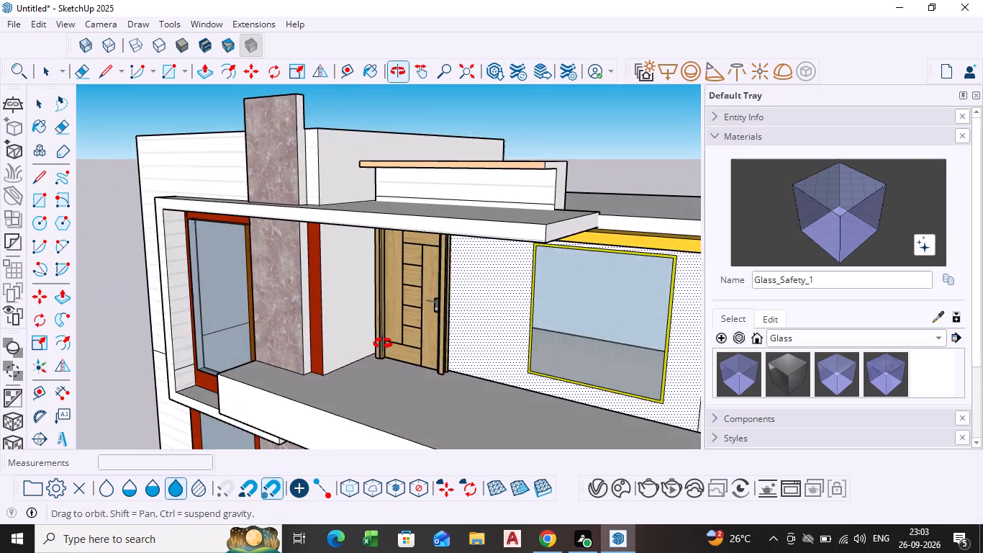
{"action": "middle_click_drag", "start_coordinate": [383, 343], "coordinate": [372, 343]}
{"action": "scroll", "coordinate": [432, 339], "scroll_direction": "up", "scroll_amount": 4}
{"action": "middle_click_drag", "start_coordinate": [441, 339], "coordinate": [362, 343]}
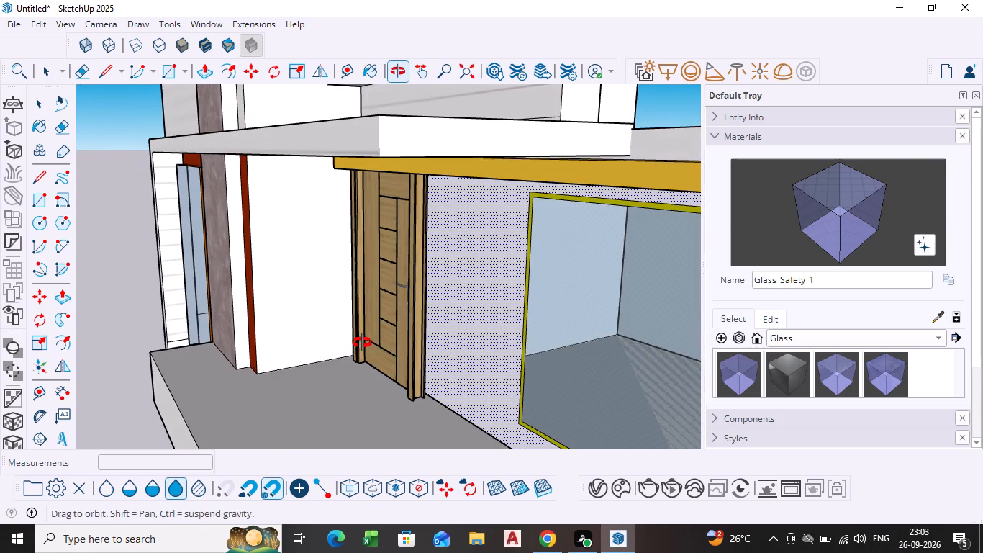
{"action": "middle_click_drag", "start_coordinate": [362, 343], "coordinate": [500, 335]}
{"action": "scroll", "coordinate": [498, 330], "scroll_direction": "down", "scroll_amount": 14}
{"action": "middle_click_drag", "start_coordinate": [471, 348], "coordinate": [508, 346]}
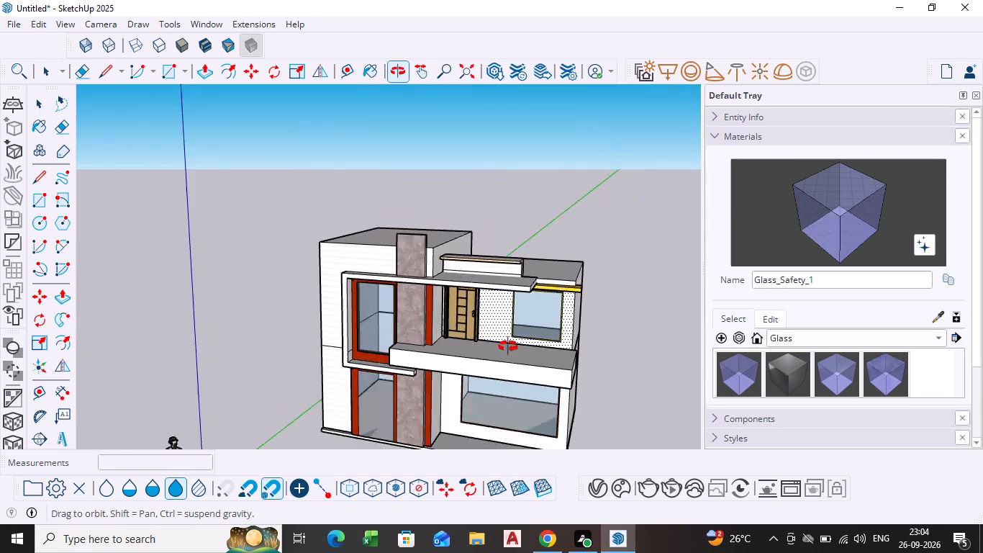
{"action": "middle_click_drag", "start_coordinate": [508, 346], "coordinate": [566, 319]}
{"action": "scroll", "coordinate": [561, 318], "scroll_direction": "up", "scroll_amount": 4}
{"action": "key", "text": "space"}
{"action": "scroll", "coordinate": [489, 314], "scroll_direction": "down", "scroll_amount": 2}
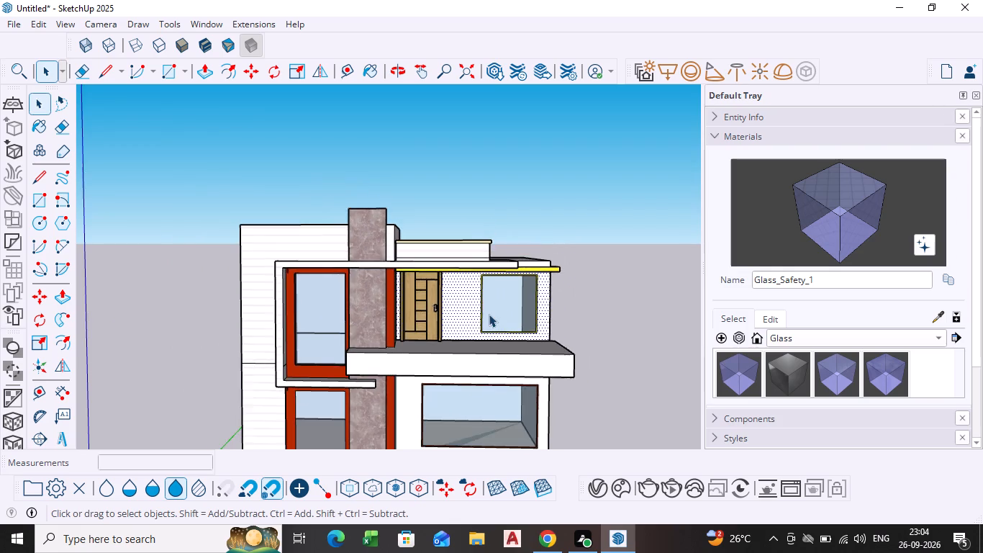
{"action": "middle_click_drag", "start_coordinate": [484, 314], "coordinate": [418, 199], "text": "shift"}
{"action": "middle_click_drag", "start_coordinate": [377, 268], "coordinate": [416, 313]}
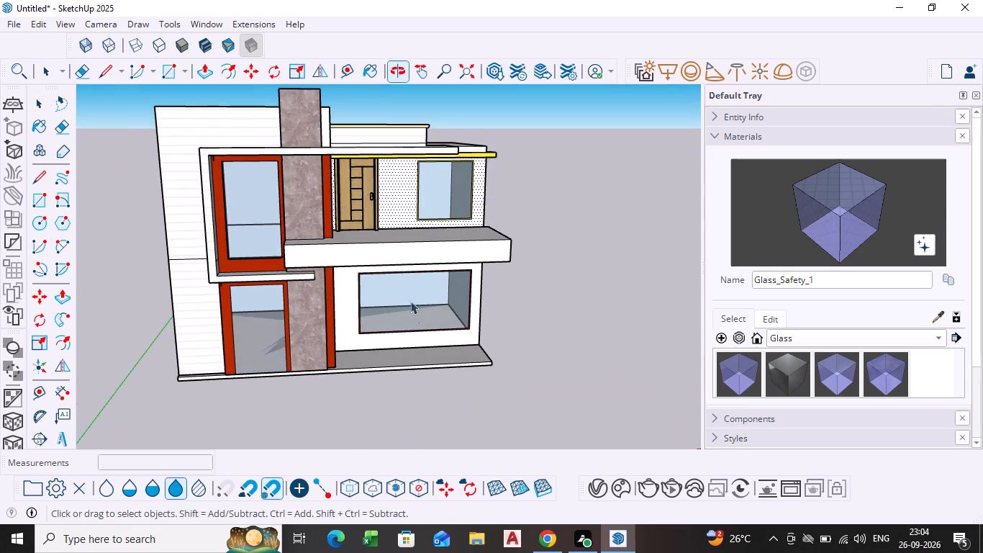
{"action": "scroll", "coordinate": [401, 242], "scroll_direction": "up", "scroll_amount": 1}
{"action": "middle_click_drag", "start_coordinate": [399, 238], "coordinate": [386, 330], "text": "shift"}
{"action": "scroll", "coordinate": [399, 253], "scroll_direction": "down", "scroll_amount": 1, "text": "shift"}
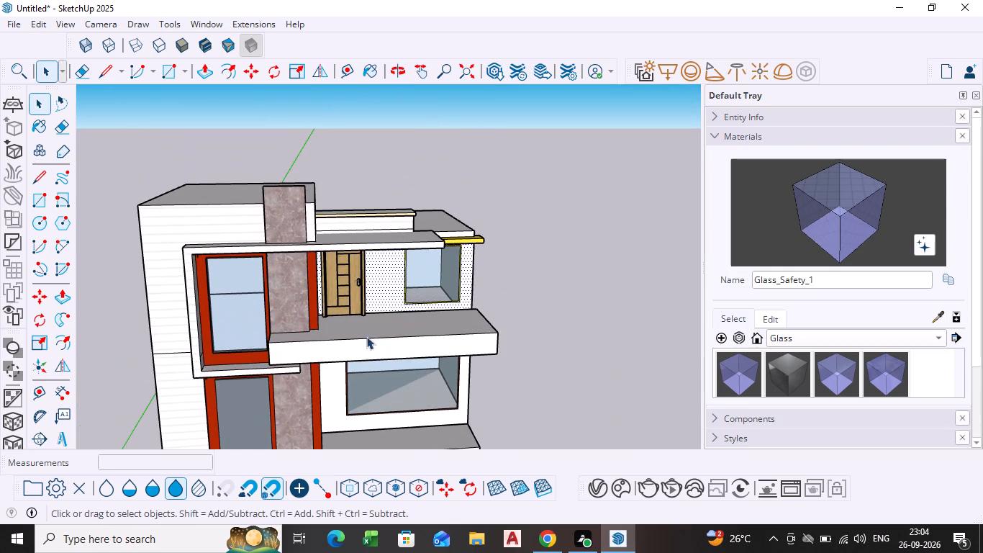
{"action": "middle_click_drag", "start_coordinate": [429, 411], "coordinate": [406, 322]}
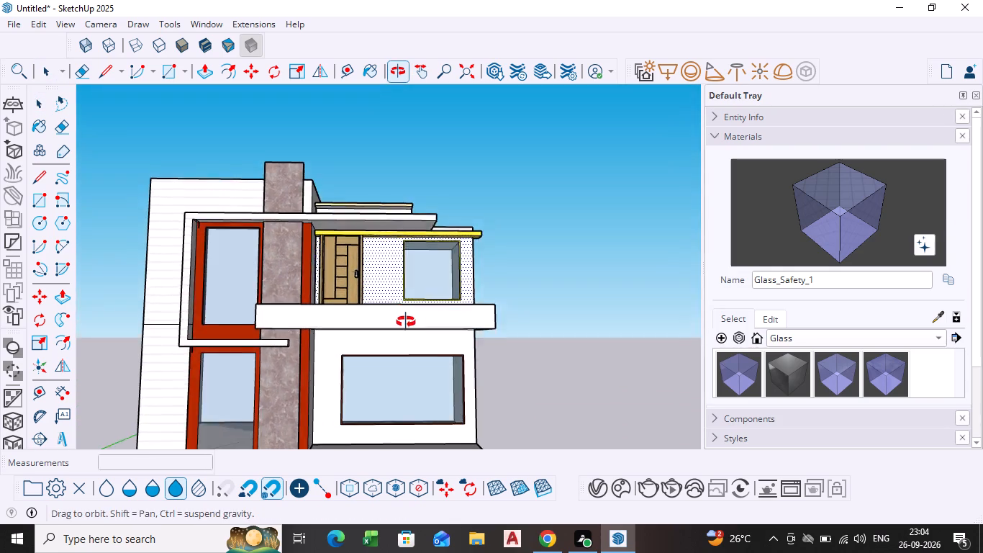
{"action": "middle_click_drag", "start_coordinate": [406, 322], "coordinate": [404, 310]}
{"action": "scroll", "coordinate": [403, 311], "scroll_direction": "down", "scroll_amount": 4}
{"action": "middle_click_drag", "start_coordinate": [402, 331], "coordinate": [381, 307], "text": "shift"}
{"action": "middle_click_drag", "start_coordinate": [336, 342], "coordinate": [354, 374]}
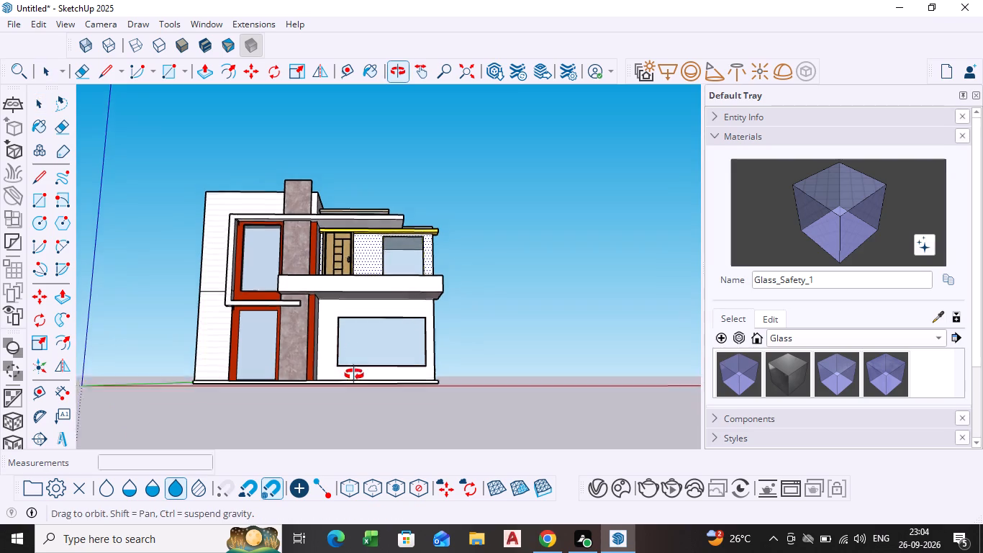
{"action": "middle_click_drag", "start_coordinate": [354, 374], "coordinate": [386, 396]}
{"action": "scroll", "coordinate": [379, 333], "scroll_direction": "up", "scroll_amount": 2}
{"action": "middle_click_drag", "start_coordinate": [380, 335], "coordinate": [335, 345]}
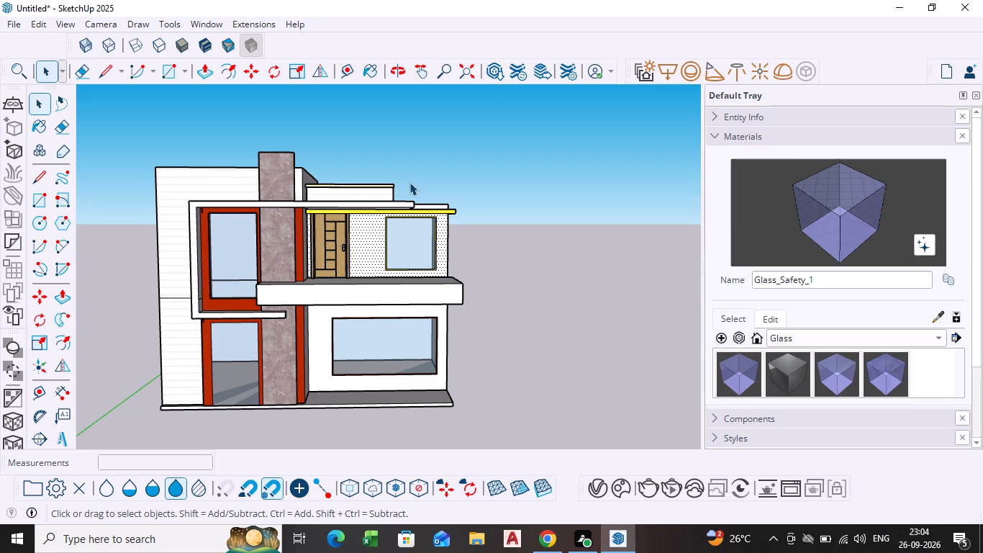
{"action": "scroll", "coordinate": [409, 181], "scroll_direction": "up", "scroll_amount": 3}
{"action": "scroll", "coordinate": [471, 199], "scroll_direction": "down", "scroll_amount": 1}
{"action": "middle_click_drag", "start_coordinate": [472, 200], "coordinate": [314, 288]}
{"action": "middle_click_drag", "start_coordinate": [518, 271], "coordinate": [489, 319]}
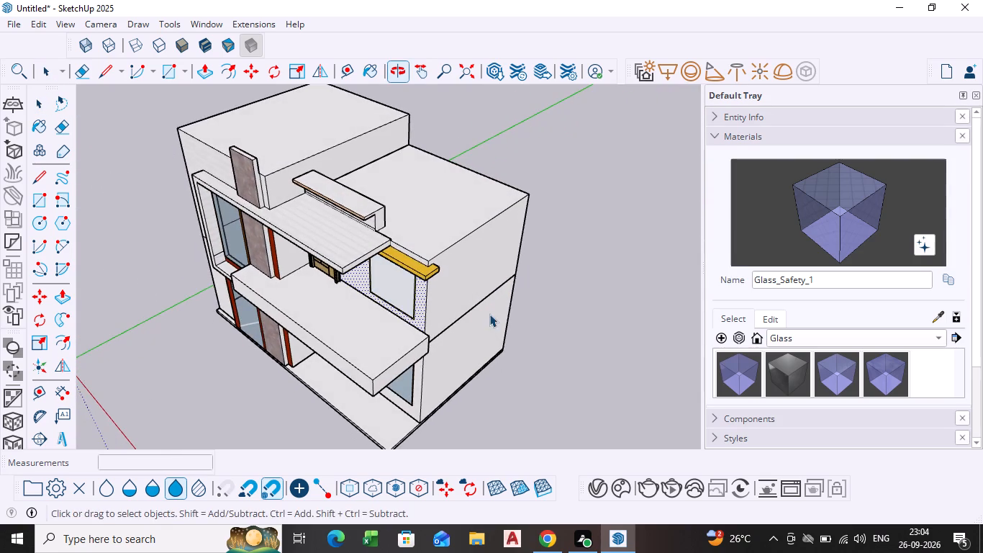
{"action": "middle_click_drag", "start_coordinate": [502, 293], "coordinate": [576, 234]}
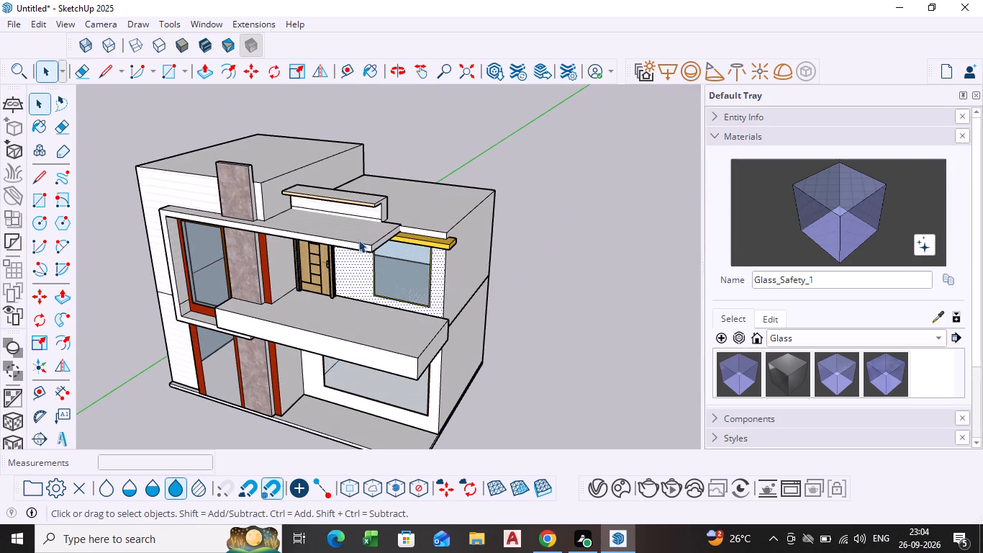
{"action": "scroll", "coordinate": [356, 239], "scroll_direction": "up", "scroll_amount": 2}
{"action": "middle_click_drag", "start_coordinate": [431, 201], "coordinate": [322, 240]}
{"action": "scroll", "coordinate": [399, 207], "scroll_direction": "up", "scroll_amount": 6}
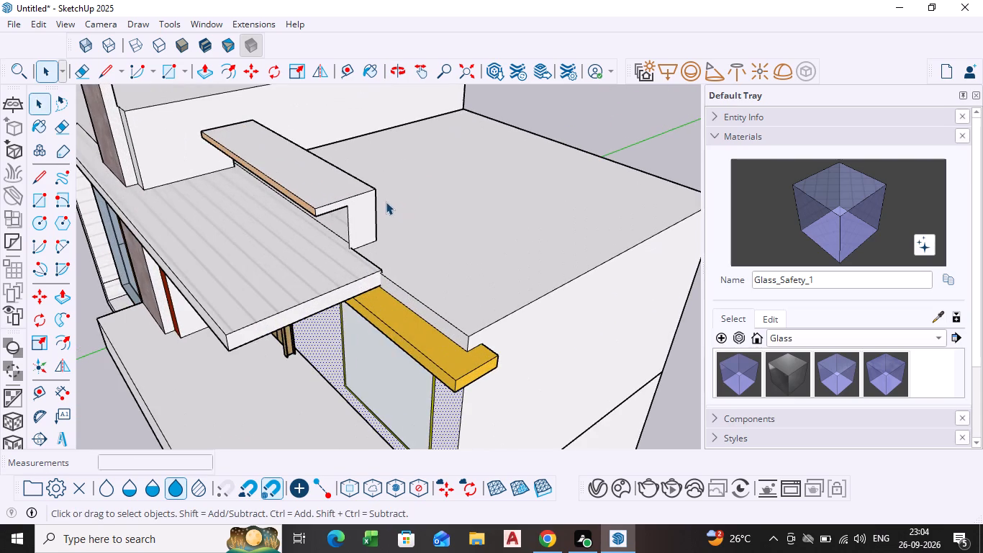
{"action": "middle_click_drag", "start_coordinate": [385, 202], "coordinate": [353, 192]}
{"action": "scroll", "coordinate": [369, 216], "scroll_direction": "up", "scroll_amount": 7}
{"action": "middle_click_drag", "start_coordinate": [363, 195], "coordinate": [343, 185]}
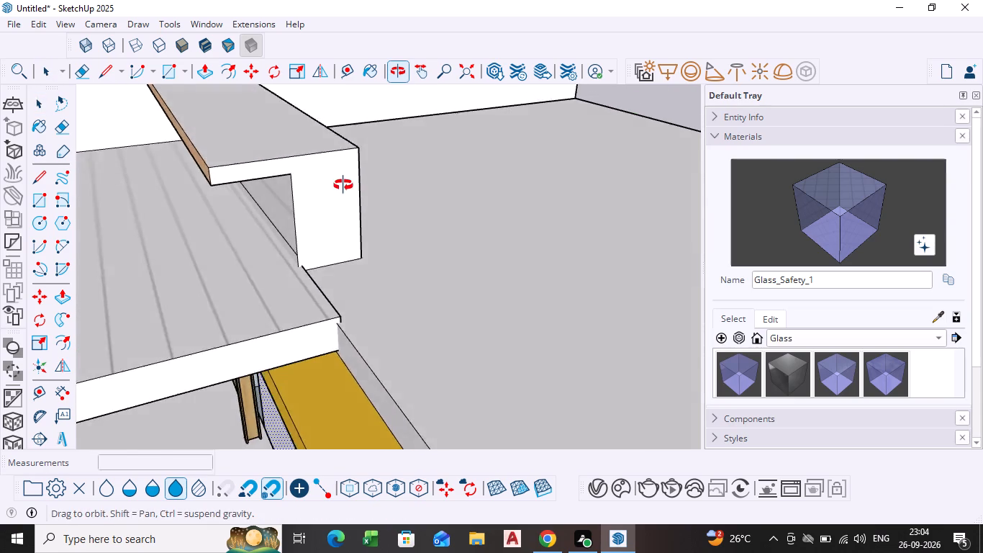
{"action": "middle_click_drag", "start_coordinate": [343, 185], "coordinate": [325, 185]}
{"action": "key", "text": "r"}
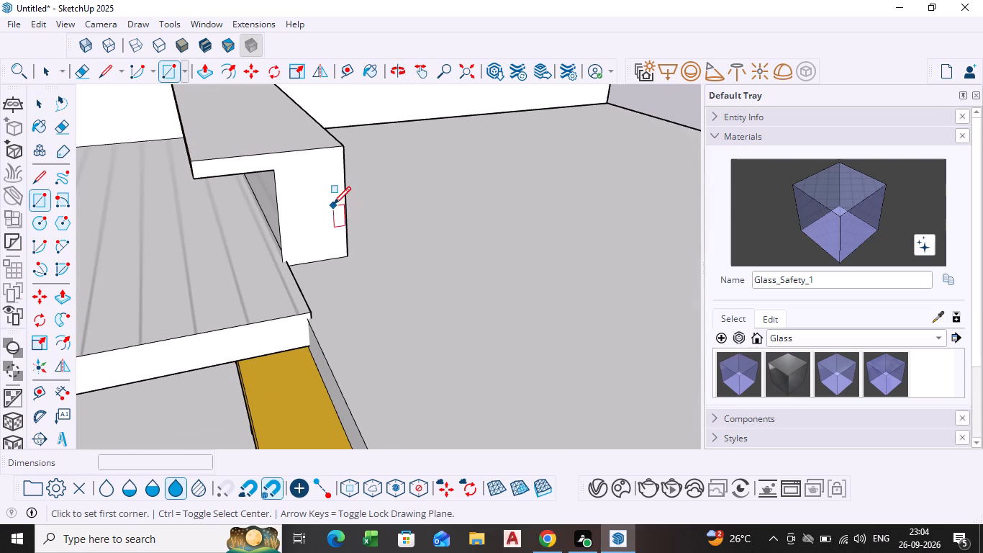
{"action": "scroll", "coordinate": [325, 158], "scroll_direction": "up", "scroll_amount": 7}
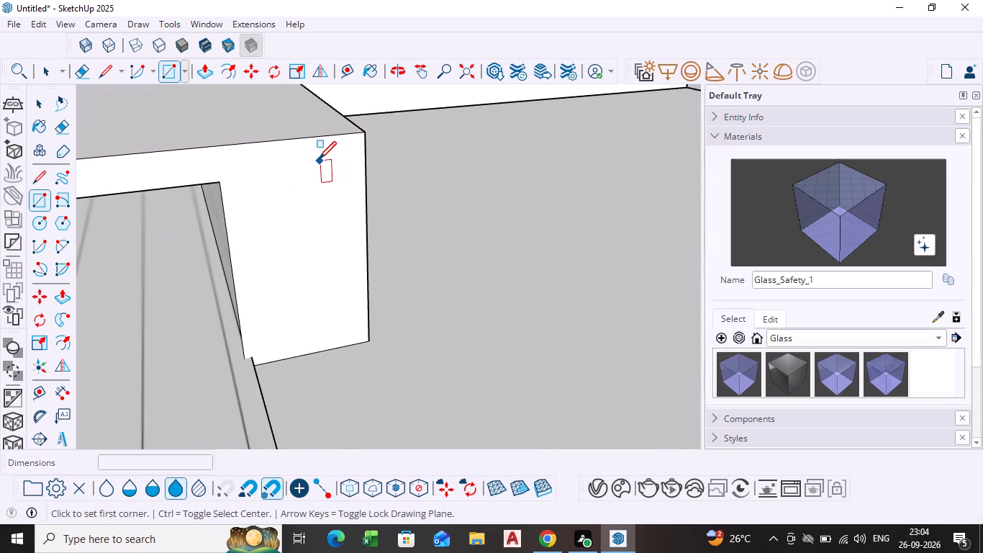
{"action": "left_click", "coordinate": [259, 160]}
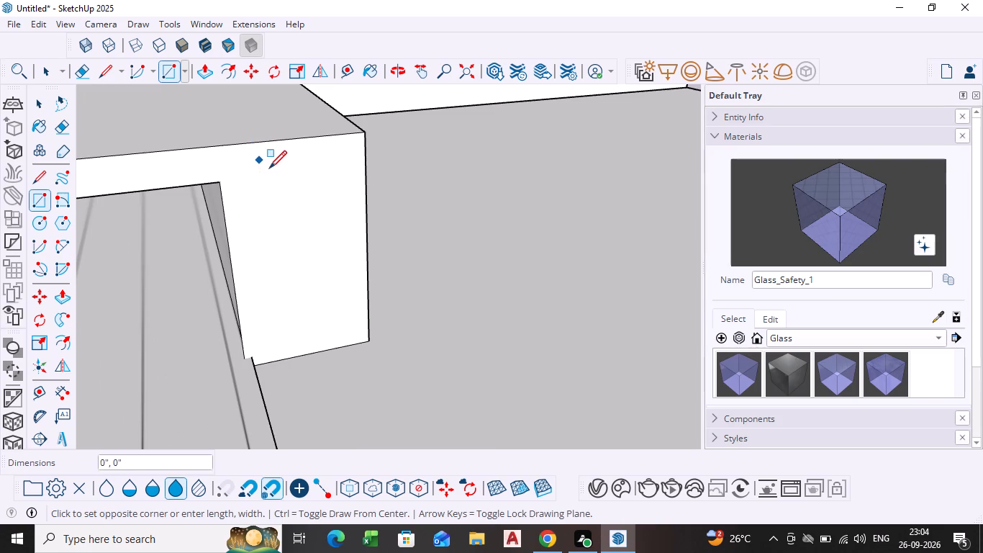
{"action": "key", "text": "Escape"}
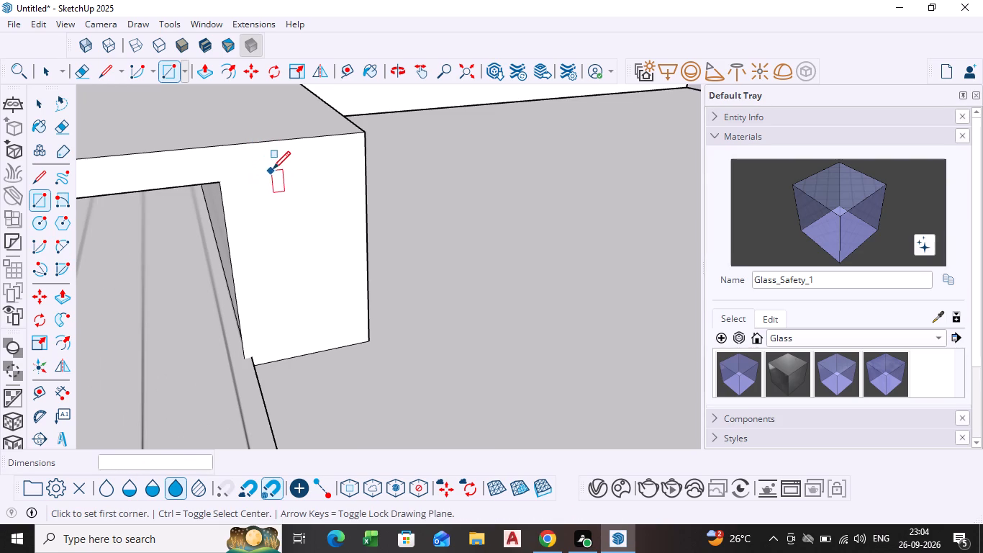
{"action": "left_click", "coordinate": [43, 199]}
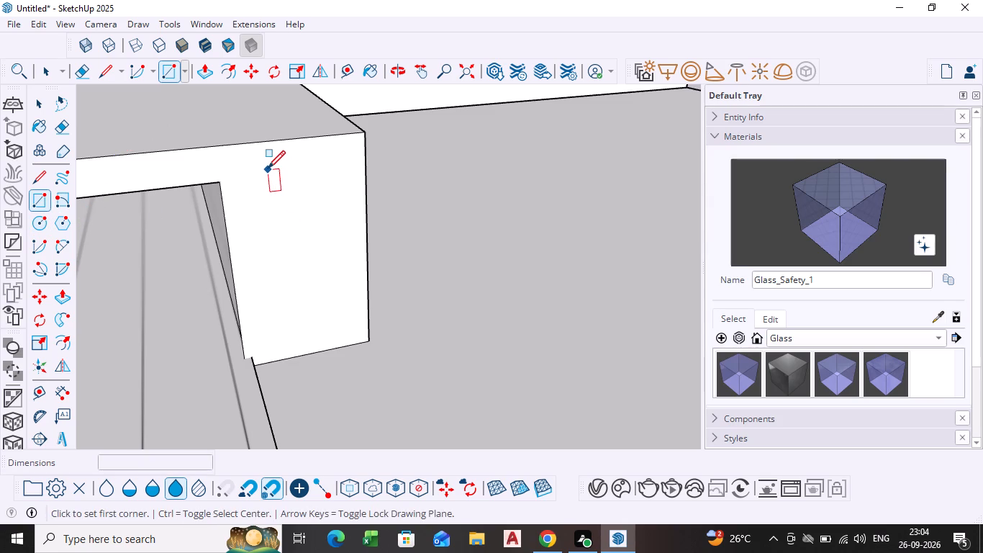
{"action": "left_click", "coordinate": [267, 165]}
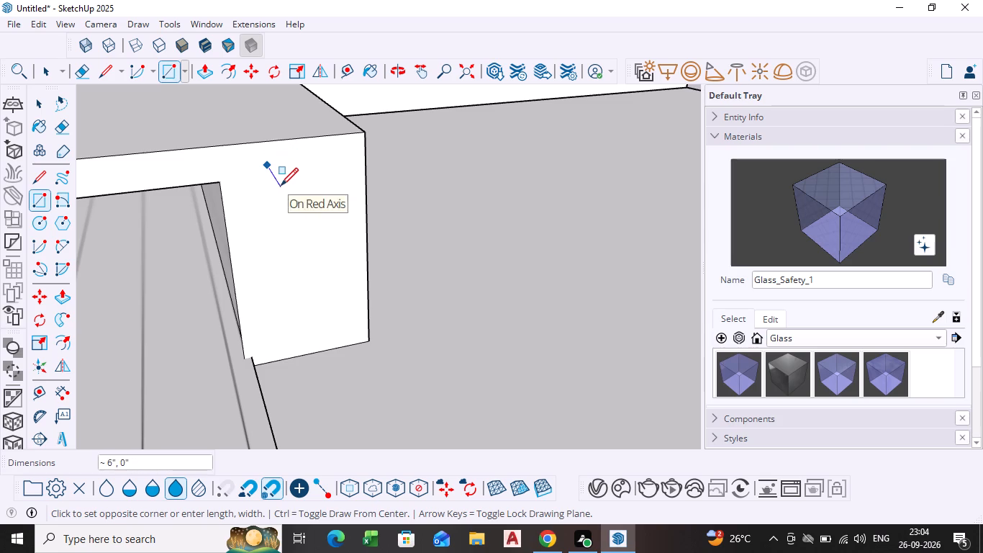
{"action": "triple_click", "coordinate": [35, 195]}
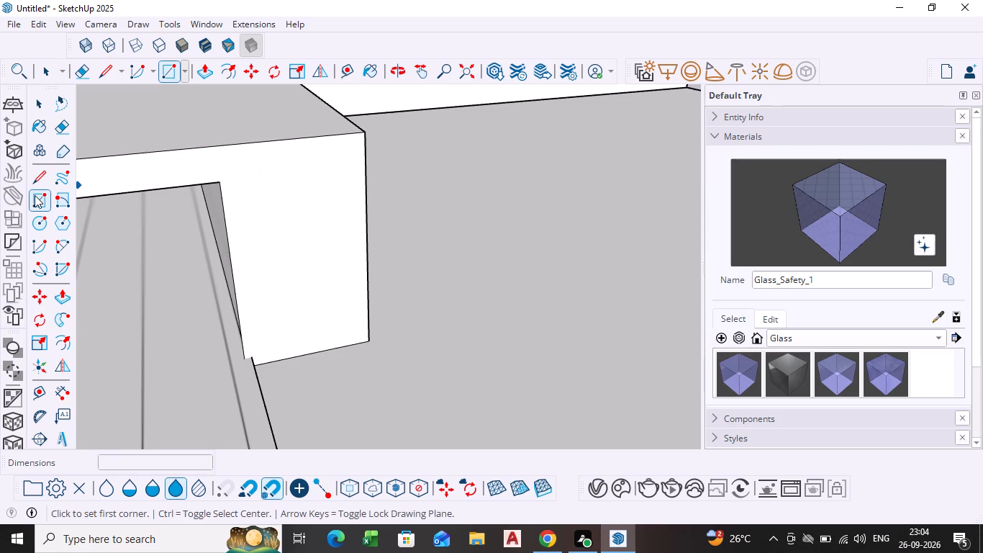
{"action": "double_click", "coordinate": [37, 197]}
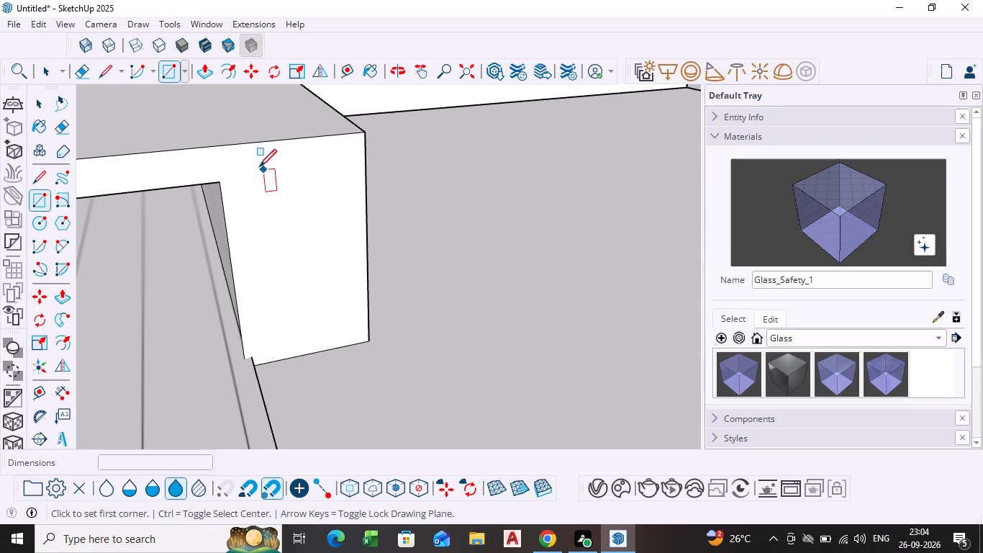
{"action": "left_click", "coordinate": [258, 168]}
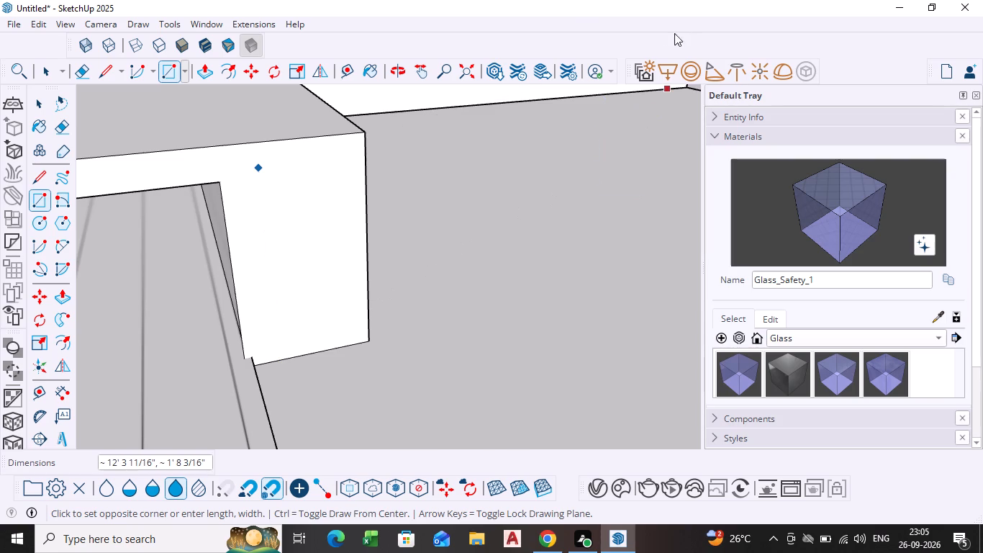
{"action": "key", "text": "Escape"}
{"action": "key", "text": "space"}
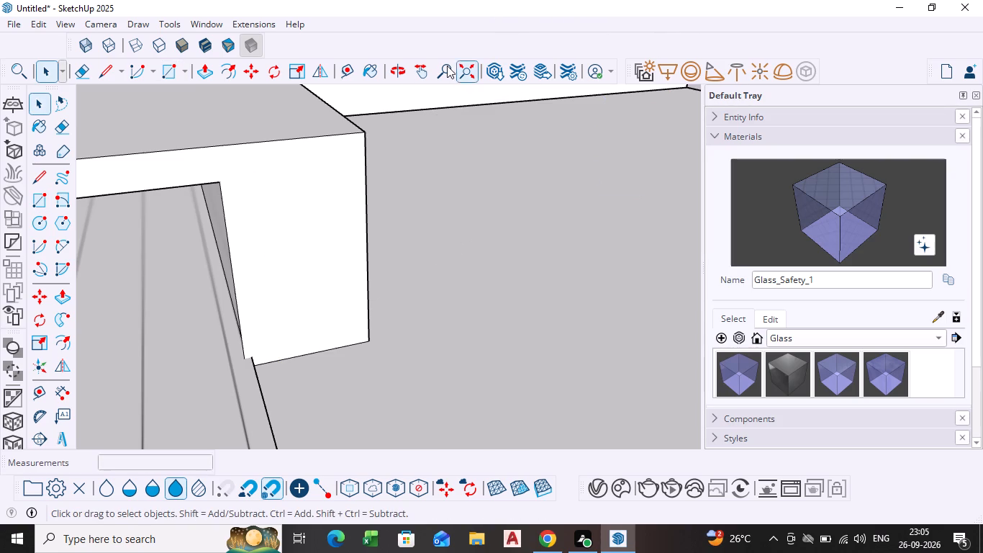
Examine the roof parapet, balcony door and yellow band, and the whole house front from further back.
{"action": "scroll", "coordinate": [291, 176], "scroll_direction": "down", "scroll_amount": 11}
{"action": "middle_click_drag", "start_coordinate": [319, 318], "coordinate": [532, 246]}
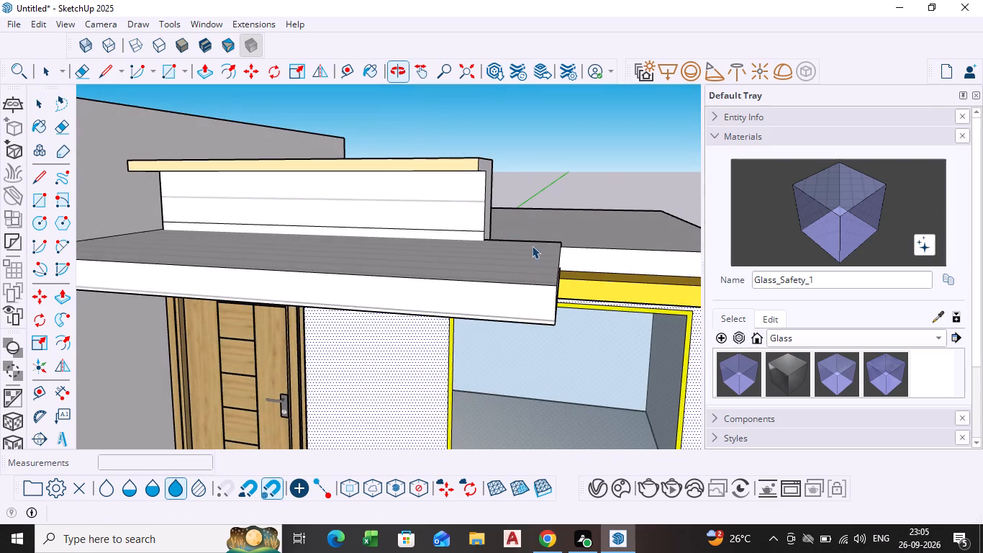
{"action": "middle_click_drag", "start_coordinate": [543, 248], "coordinate": [393, 217], "text": "shift"}
{"action": "scroll", "coordinate": [572, 238], "scroll_direction": "down", "scroll_amount": 1}
{"action": "middle_click_drag", "start_coordinate": [571, 238], "coordinate": [592, 216]}
{"action": "scroll", "coordinate": [482, 250], "scroll_direction": "down", "scroll_amount": 5}
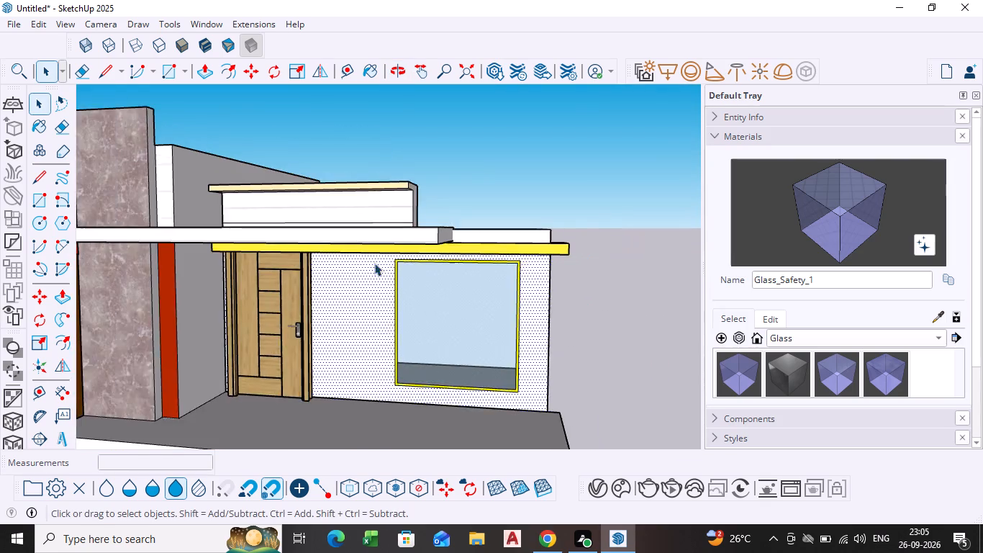
{"action": "scroll", "coordinate": [374, 263], "scroll_direction": "down", "scroll_amount": 15}
{"action": "middle_click_drag", "start_coordinate": [348, 295], "coordinate": [371, 265]}
{"action": "scroll", "coordinate": [306, 299], "scroll_direction": "up", "scroll_amount": 7}
{"action": "scroll", "coordinate": [380, 298], "scroll_direction": "down", "scroll_amount": 1}
{"action": "middle_click_drag", "start_coordinate": [417, 302], "coordinate": [438, 323]}
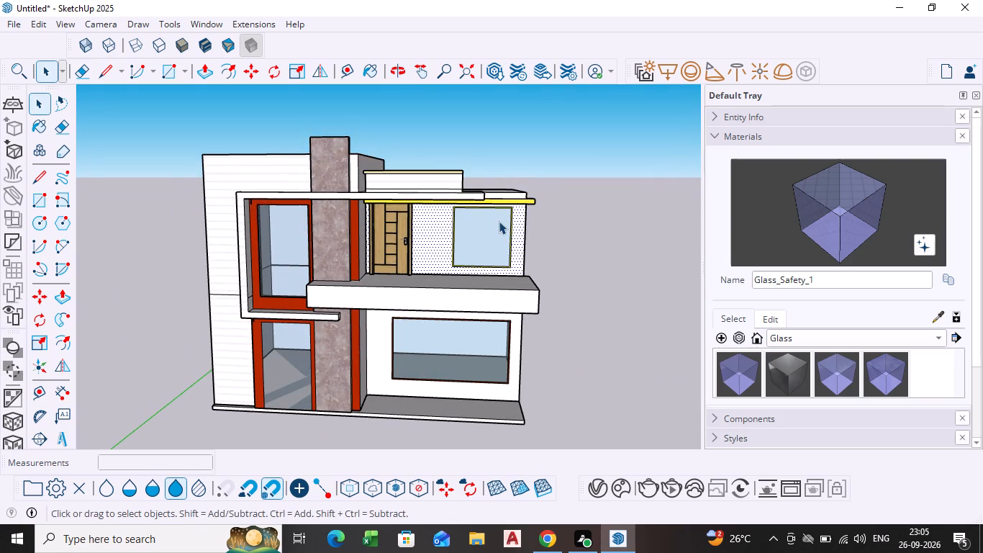
Draw a rectangle about 1' 6 3/4" by 11 3/4" on the flat roof's front outer corner above the yellow band.
{"action": "middle_click_drag", "start_coordinate": [532, 224], "coordinate": [530, 225]}
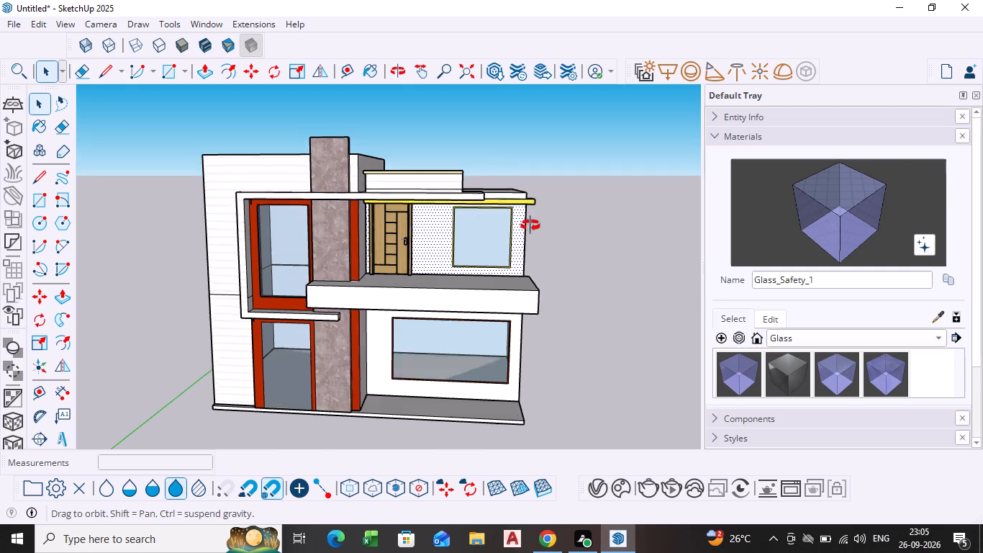
{"action": "middle_click_drag", "start_coordinate": [530, 225], "coordinate": [513, 240]}
{"action": "scroll", "coordinate": [519, 220], "scroll_direction": "up", "scroll_amount": 3}
{"action": "middle_click_drag", "start_coordinate": [522, 226], "coordinate": [491, 282]}
{"action": "scroll", "coordinate": [512, 198], "scroll_direction": "up", "scroll_amount": 3}
{"action": "middle_click_drag", "start_coordinate": [525, 186], "coordinate": [520, 210]}
{"action": "scroll", "coordinate": [515, 218], "scroll_direction": "up", "scroll_amount": 2}
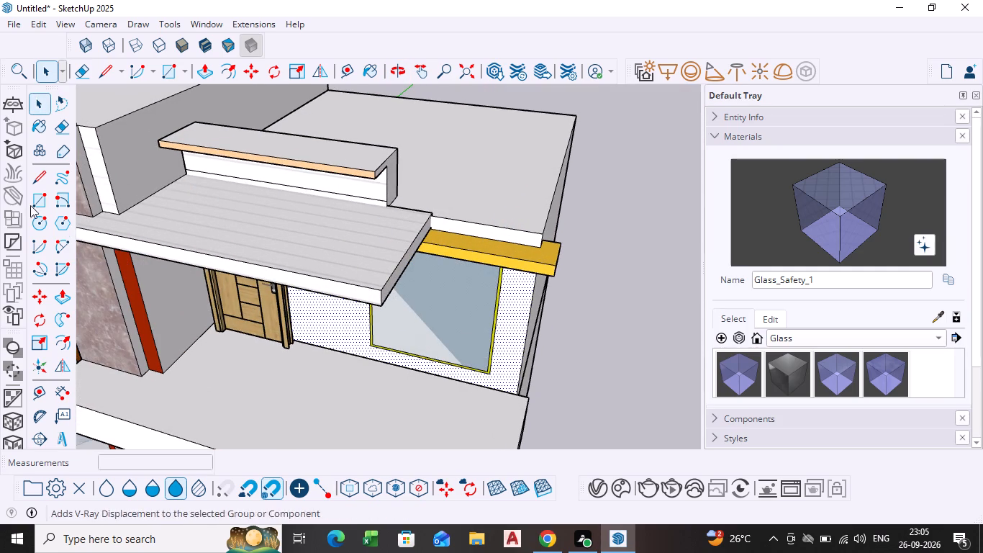
{"action": "left_click", "coordinate": [37, 199]}
{"action": "middle_click_drag", "start_coordinate": [647, 302], "coordinate": [638, 338]}
{"action": "scroll", "coordinate": [647, 302], "scroll_direction": "down", "scroll_amount": 1}
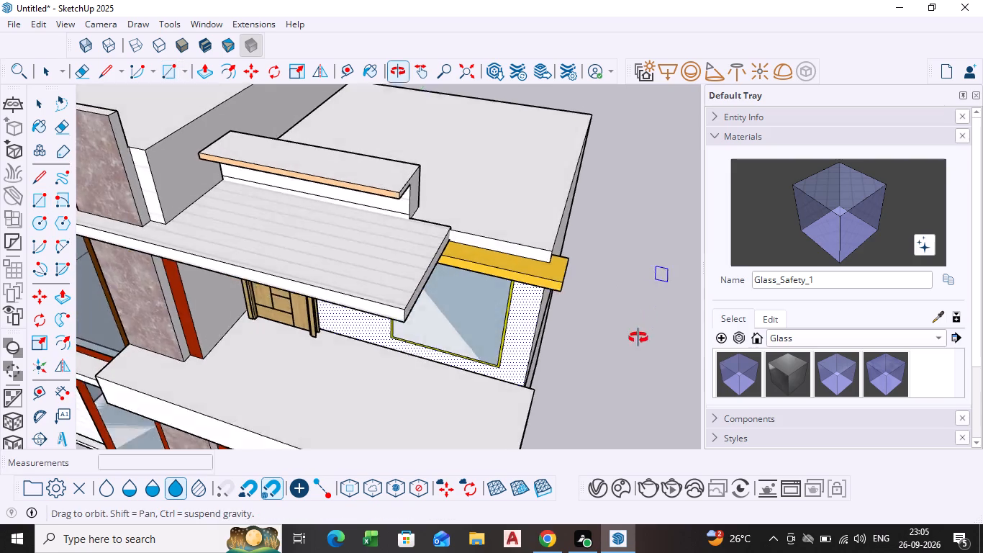
{"action": "middle_click_drag", "start_coordinate": [638, 338], "coordinate": [639, 343]}
{"action": "scroll", "coordinate": [680, 309], "scroll_direction": "up", "scroll_amount": 4}
{"action": "left_click", "coordinate": [486, 242]}
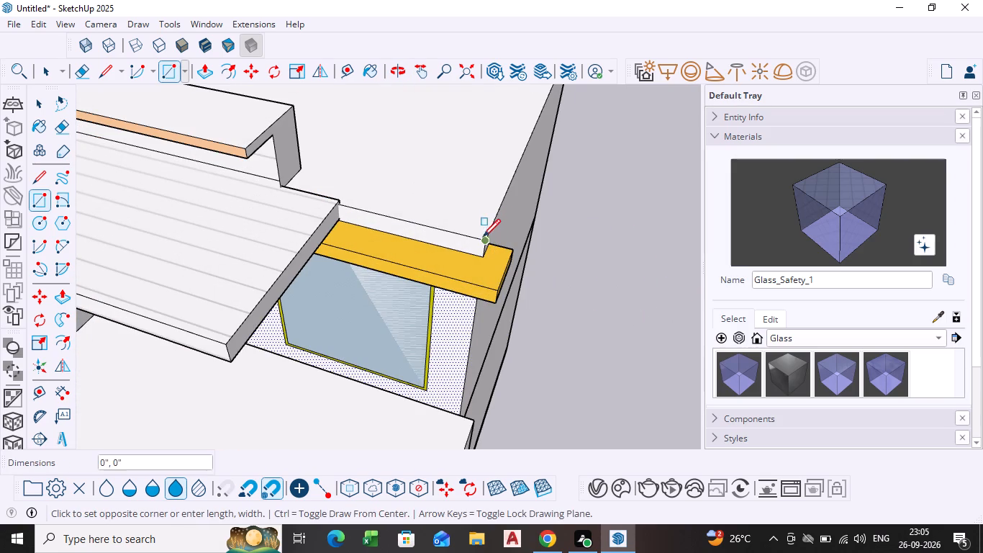
{"action": "left_click_drag", "start_coordinate": [464, 195], "coordinate": [456, 191]}
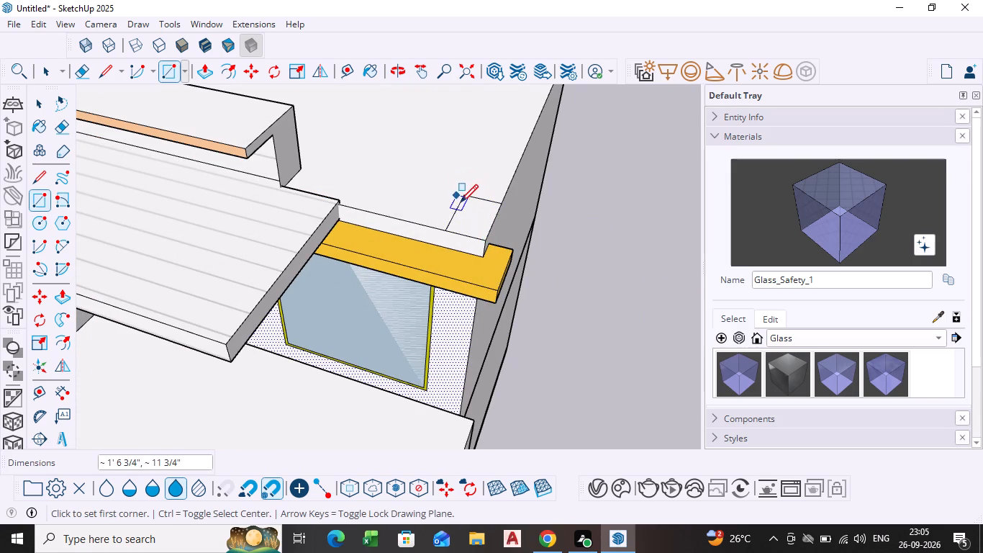
Push/Pull the corner rectangle up about 1' 10 3/8" into a pillar level with the top of the neighbouring roof parapet.
{"action": "key", "text": "space"}
{"action": "left_click", "coordinate": [479, 225]}
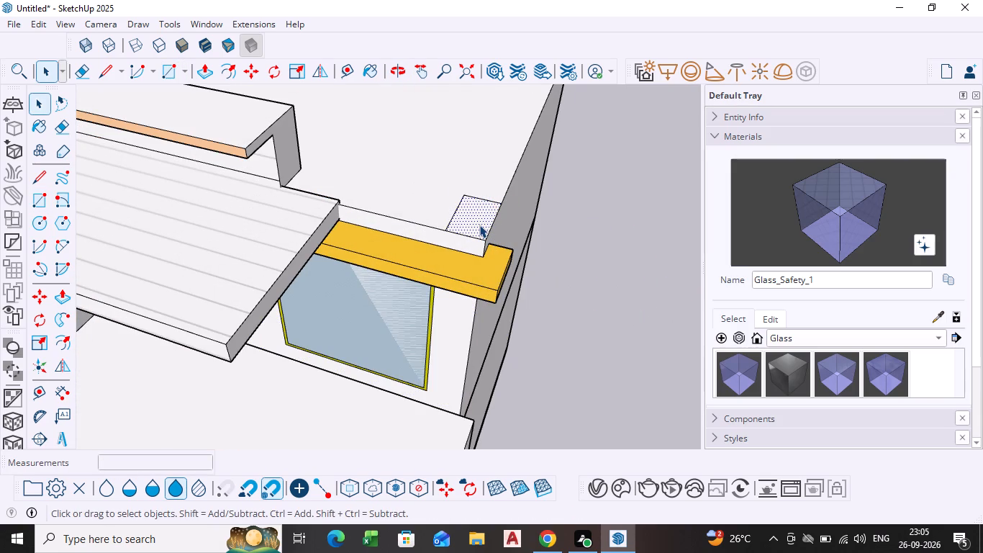
{"action": "key", "text": "p"}
{"action": "left_click", "coordinate": [481, 227]}
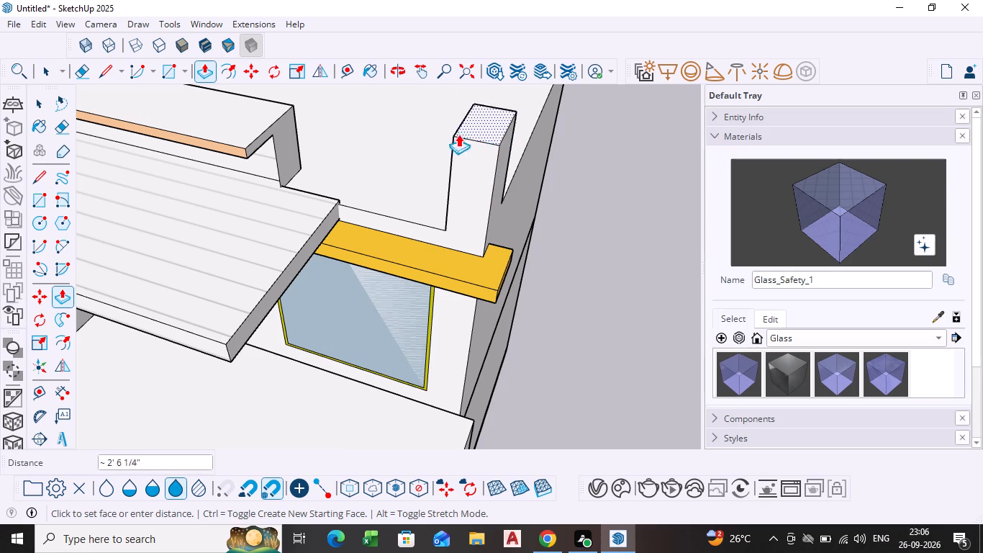
{"action": "left_click", "coordinate": [261, 117]}
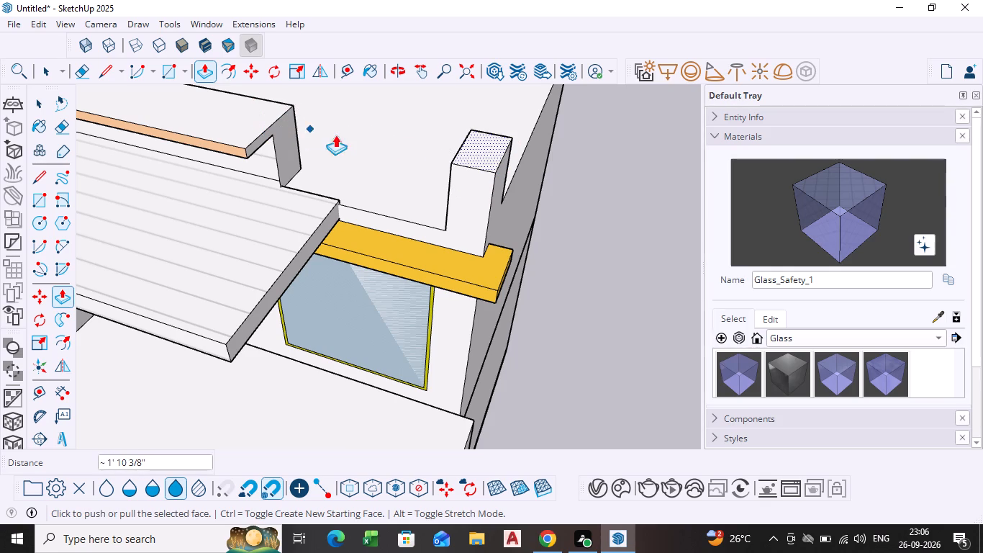
{"action": "scroll", "coordinate": [517, 233], "scroll_direction": "down", "scroll_amount": 1}
{"action": "middle_click_drag", "start_coordinate": [517, 233], "coordinate": [530, 183]}
{"action": "key", "text": "space"}
Draw a rectangular strip about 3 7/8" high by 11 3/4" wide along the top of the corner pillar's front face.
{"action": "scroll", "coordinate": [606, 192], "scroll_direction": "down", "scroll_amount": 1}
{"action": "middle_click_drag", "start_coordinate": [606, 192], "coordinate": [641, 156]}
{"action": "scroll", "coordinate": [600, 172], "scroll_direction": "down", "scroll_amount": 3}
{"action": "middle_click_drag", "start_coordinate": [584, 167], "coordinate": [485, 178], "text": "shift"}
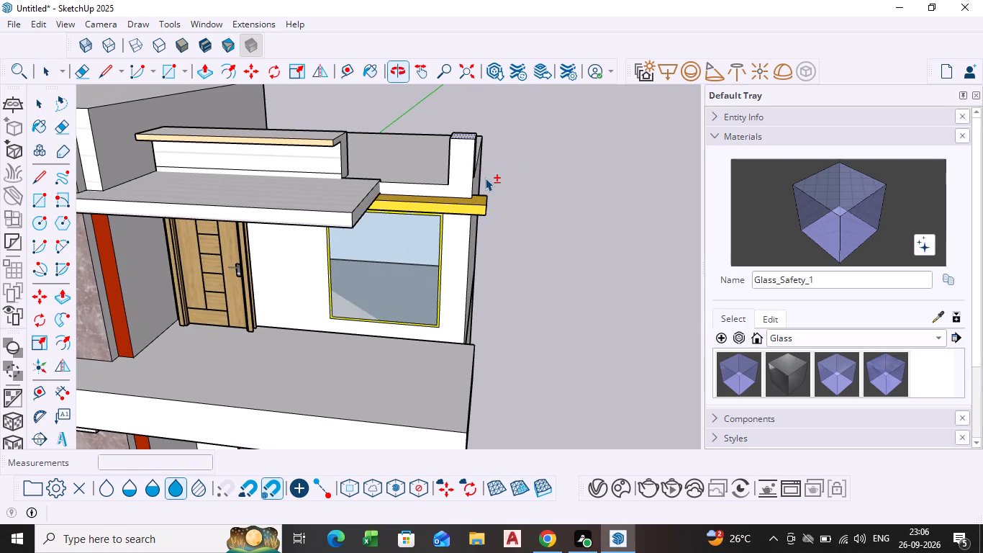
{"action": "middle_click_drag", "start_coordinate": [486, 186], "coordinate": [502, 210]}
{"action": "scroll", "coordinate": [484, 141], "scroll_direction": "up", "scroll_amount": 3}
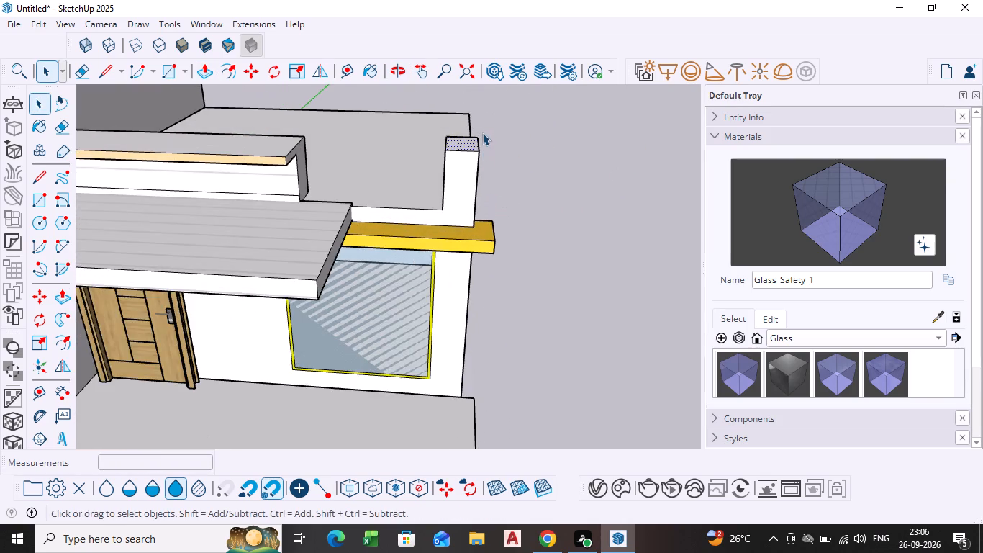
{"action": "middle_click_drag", "start_coordinate": [482, 135], "coordinate": [498, 200]}
{"action": "scroll", "coordinate": [476, 189], "scroll_direction": "up", "scroll_amount": 3}
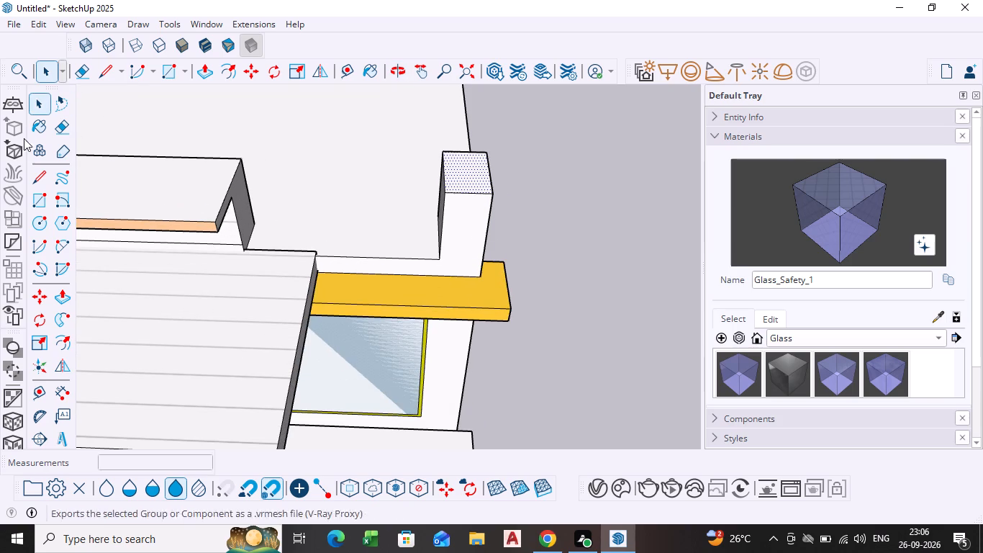
{"action": "left_click", "coordinate": [36, 193]}
{"action": "scroll", "coordinate": [514, 197], "scroll_direction": "up", "scroll_amount": 1}
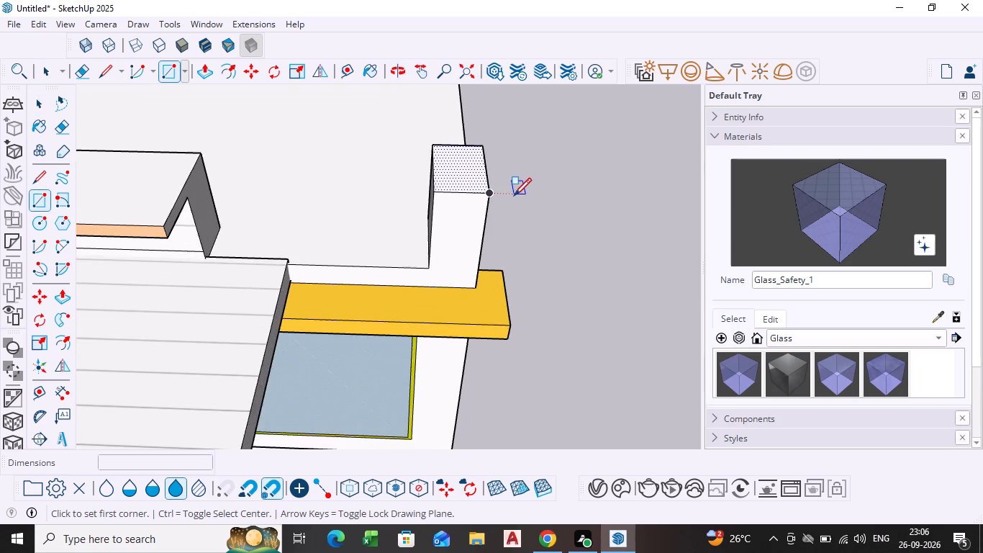
{"action": "scroll", "coordinate": [514, 197], "scroll_direction": "up", "scroll_amount": 1}
{"action": "left_click", "coordinate": [422, 189]}
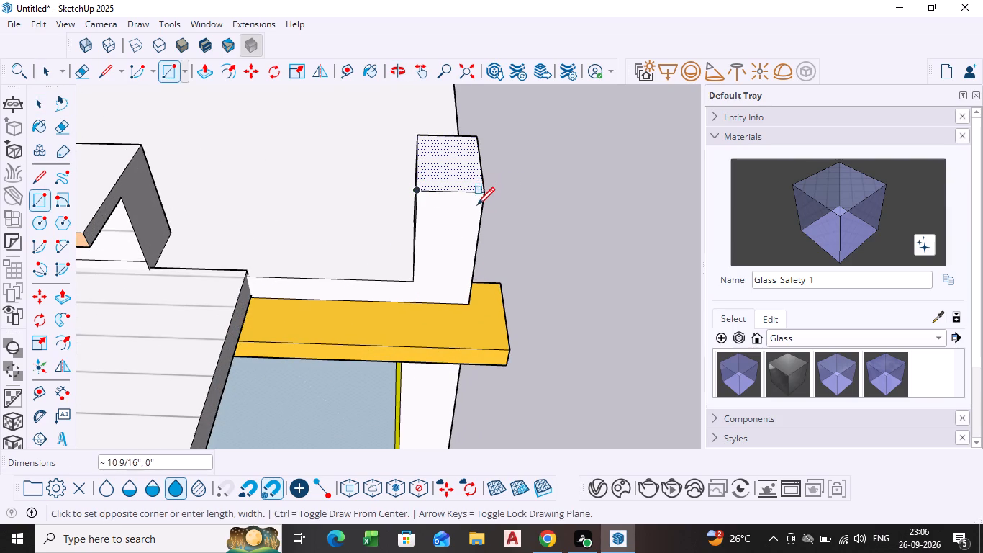
{"action": "middle_click_drag", "start_coordinate": [484, 202], "coordinate": [483, 240]}
{"action": "left_click", "coordinate": [484, 224]}
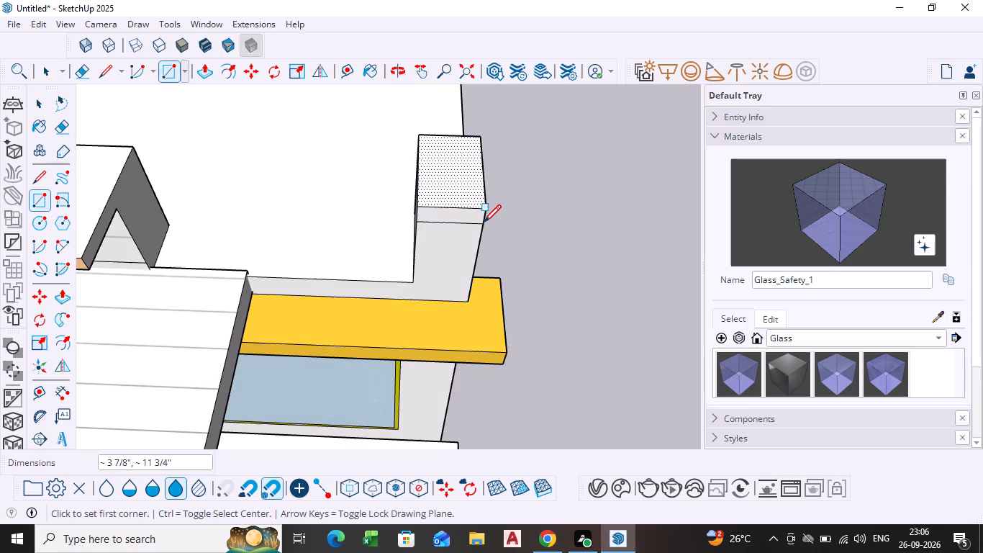
Push/Pull the strip at the top of the corner pillar's front face outward about 1' 3 9/16" to form an overhang.
{"action": "key", "text": "space"}
{"action": "left_click", "coordinate": [469, 212]}
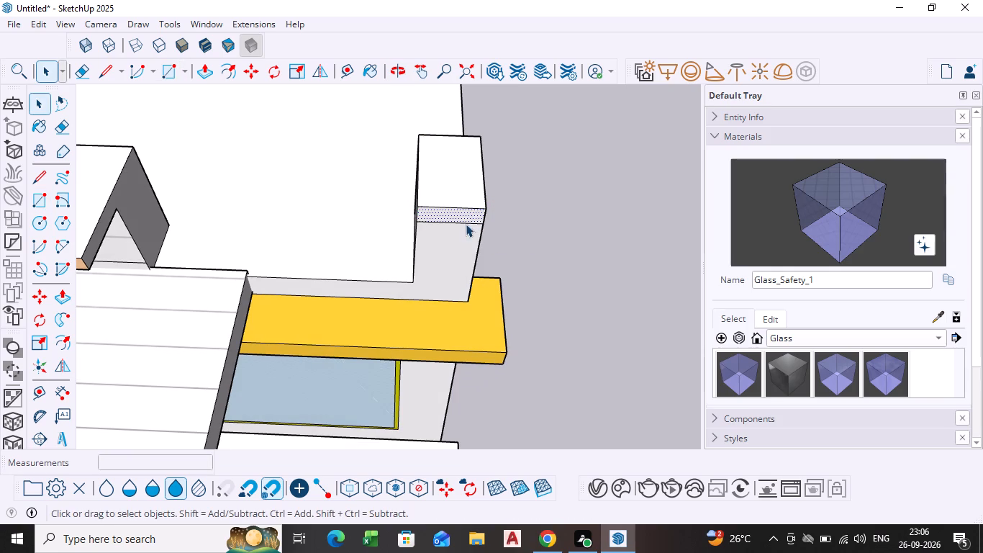
{"action": "middle_click_drag", "start_coordinate": [466, 224], "coordinate": [484, 167]}
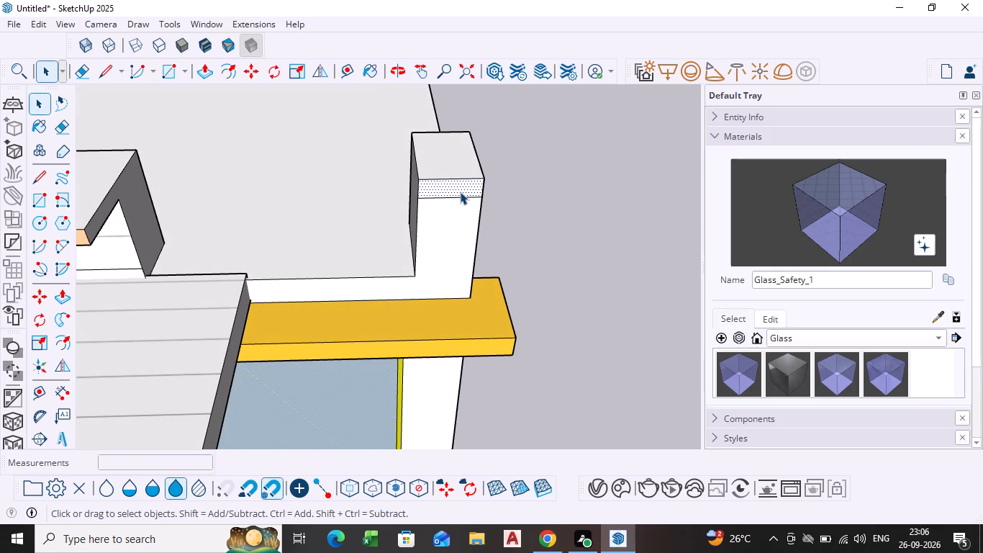
{"action": "left_click", "coordinate": [460, 192]}
{"action": "key", "text": "p"}
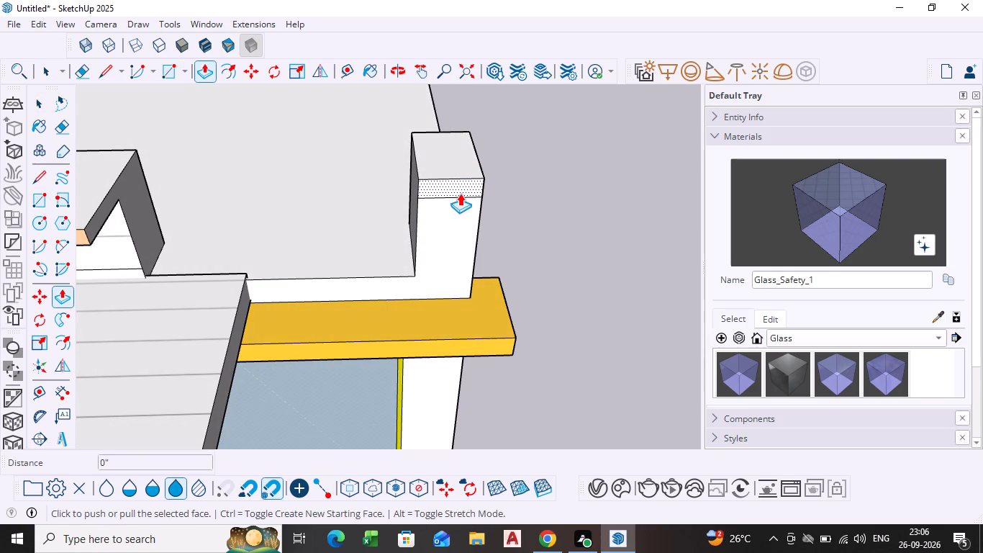
{"action": "left_click", "coordinate": [464, 183]}
{"action": "scroll", "coordinate": [466, 193], "scroll_direction": "down", "scroll_amount": 1}
{"action": "middle_click_drag", "start_coordinate": [466, 193], "coordinate": [466, 187]}
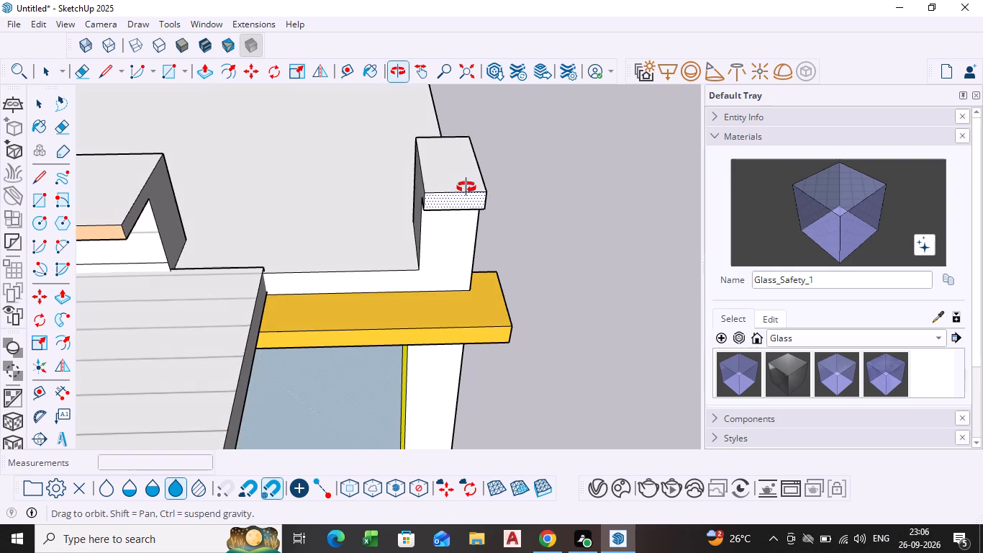
{"action": "middle_click_drag", "start_coordinate": [466, 187], "coordinate": [467, 123]}
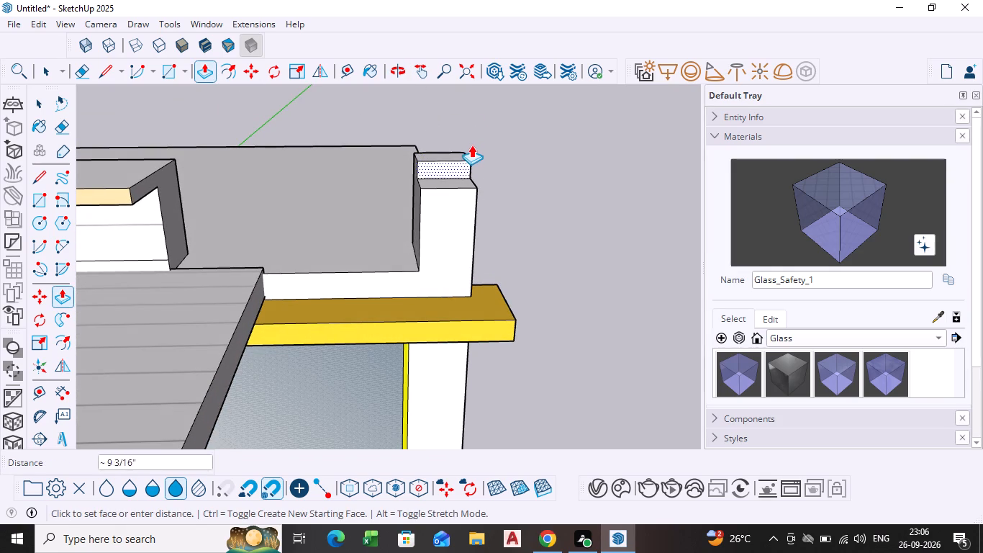
{"action": "middle_click_drag", "start_coordinate": [476, 154], "coordinate": [476, 153]}
{"action": "scroll", "coordinate": [476, 154], "scroll_direction": "down", "scroll_amount": 1}
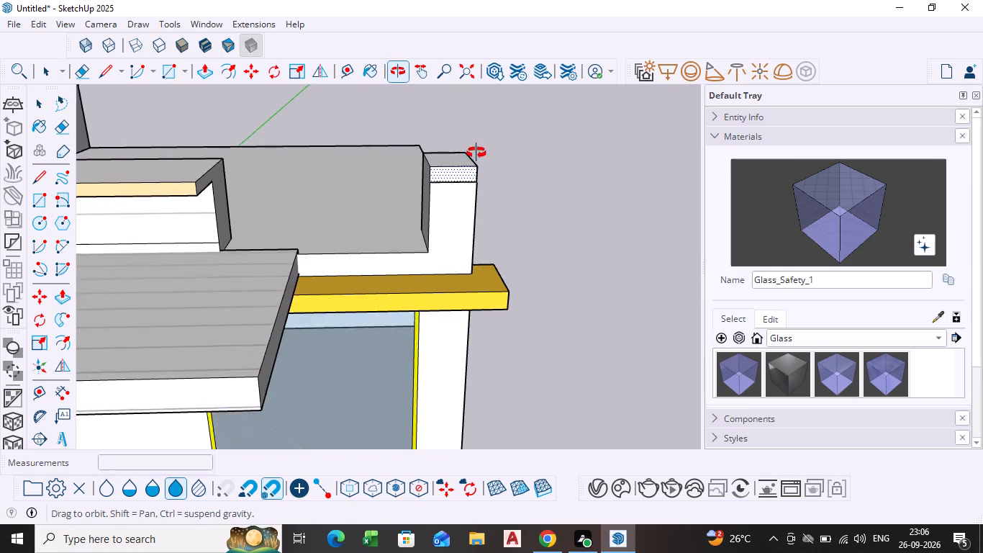
{"action": "middle_click_drag", "start_coordinate": [476, 153], "coordinate": [468, 121]}
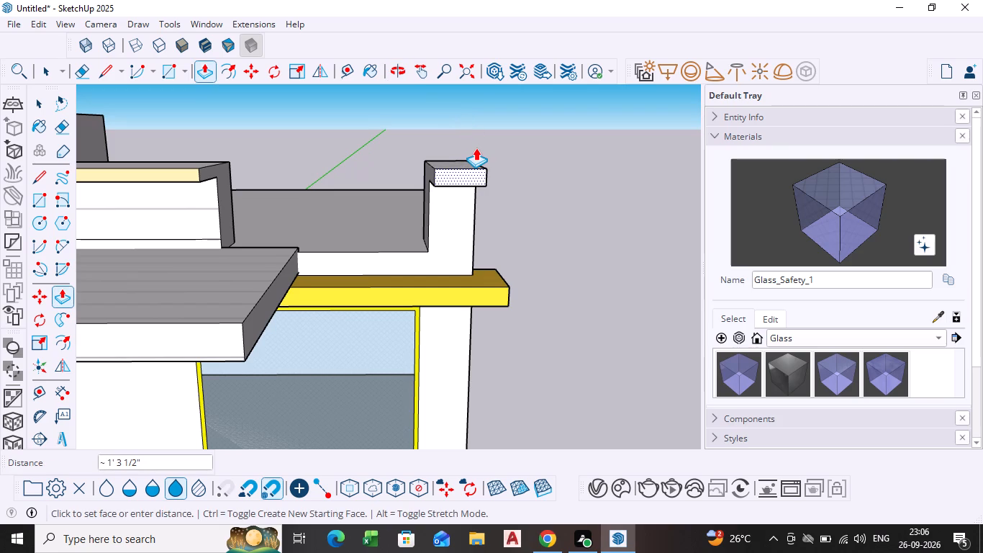
{"action": "left_click", "coordinate": [476, 149]}
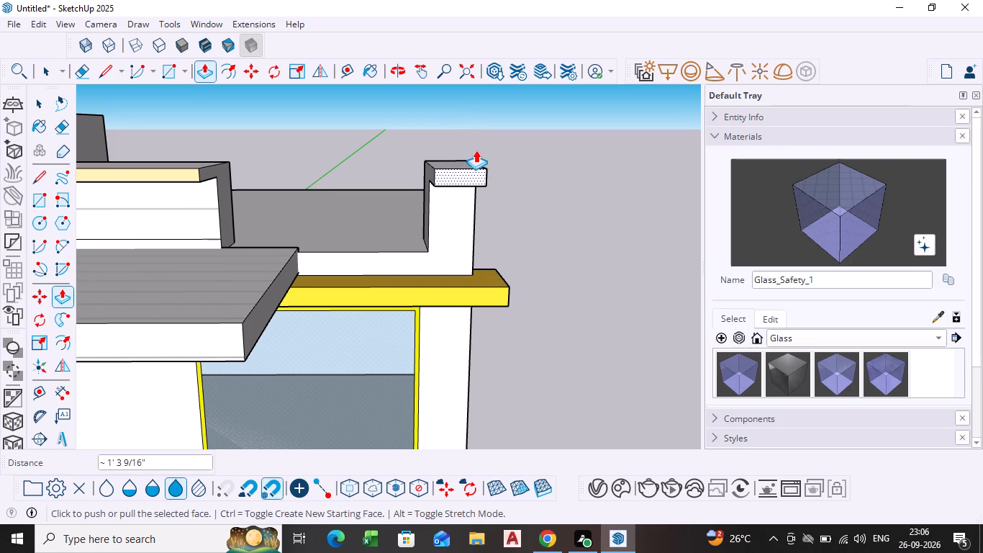
Draw a vertical line on the outer side face from the overhang's inner corner up to the top edge, separating the overhang from the wall.
{"action": "middle_click_drag", "start_coordinate": [490, 171], "coordinate": [277, 179]}
{"action": "scroll", "coordinate": [382, 172], "scroll_direction": "down", "scroll_amount": 1}
{"action": "scroll", "coordinate": [475, 179], "scroll_direction": "up", "scroll_amount": 2}
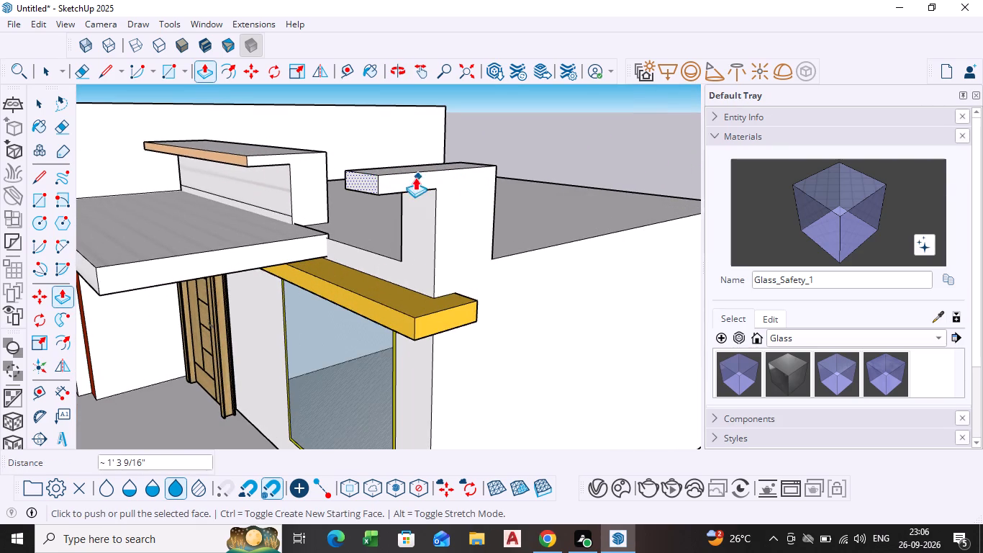
{"action": "scroll", "coordinate": [407, 176], "scroll_direction": "up", "scroll_amount": 3}
{"action": "middle_click_drag", "start_coordinate": [389, 166], "coordinate": [349, 167]}
{"action": "scroll", "coordinate": [386, 197], "scroll_direction": "up", "scroll_amount": 4}
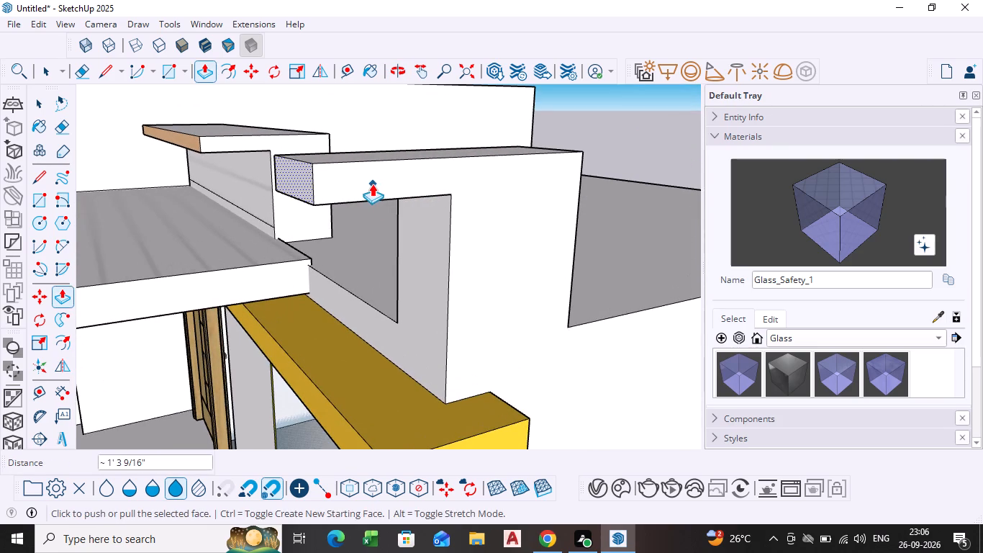
{"action": "key", "text": "space"}
{"action": "left_click", "coordinate": [372, 184]}
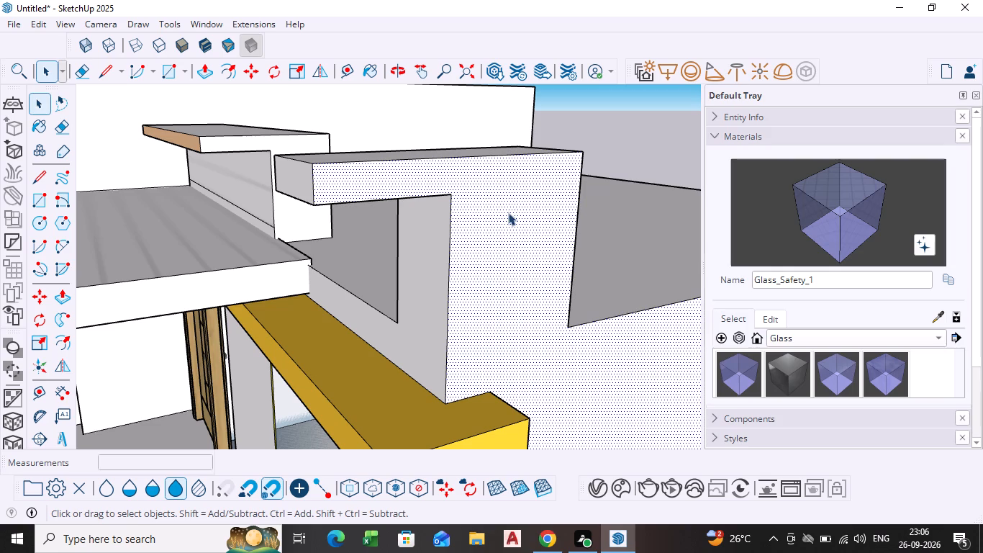
{"action": "key", "text": "l"}
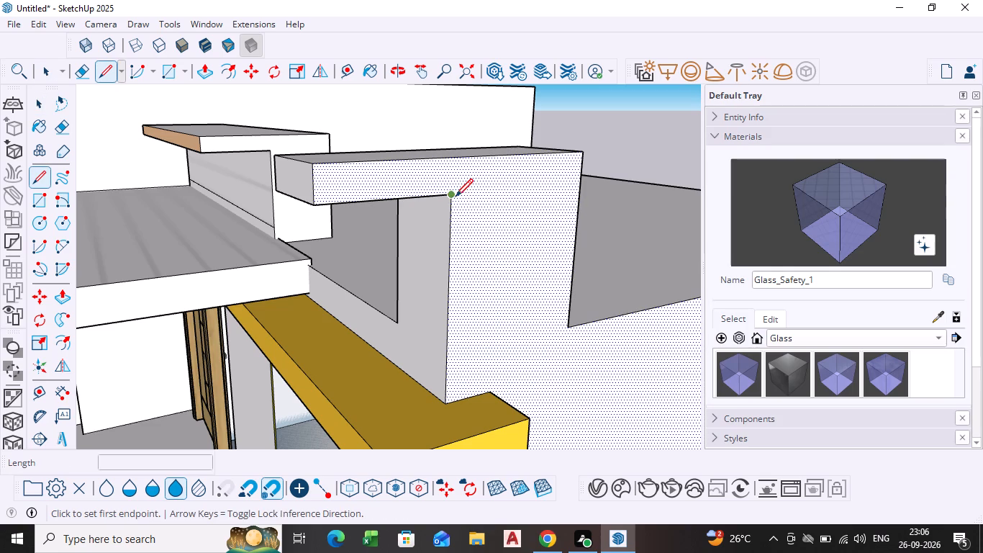
{"action": "left_click", "coordinate": [456, 198]}
{"action": "left_click", "coordinate": [456, 159]}
Push/Pull the overhang's outer side face sideways so it projects beyond the side wall.
{"action": "key", "text": "space"}
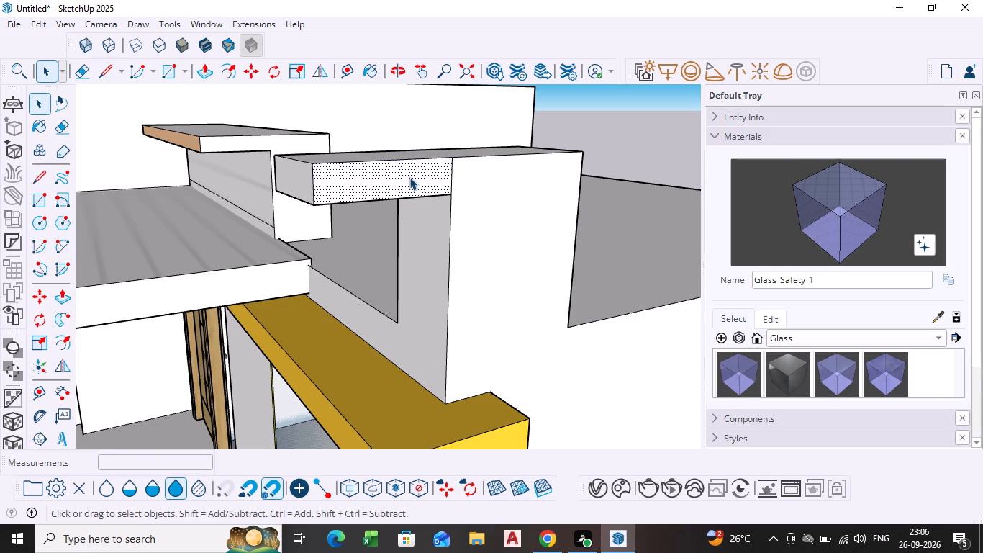
{"action": "left_click", "coordinate": [409, 177]}
{"action": "key", "text": "p"}
{"action": "left_click", "coordinate": [410, 181]}
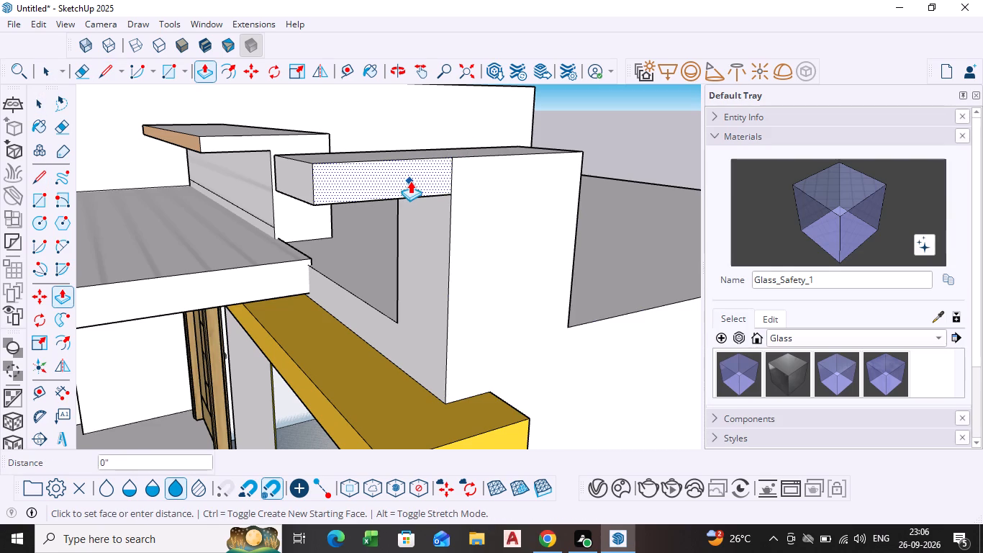
{"action": "left_click", "coordinate": [432, 188]}
{"action": "key", "text": "space"}
Push/Pull the overhang's projecting side face back in by about 2 11/16".
{"action": "scroll", "coordinate": [404, 259], "scroll_direction": "down", "scroll_amount": 3}
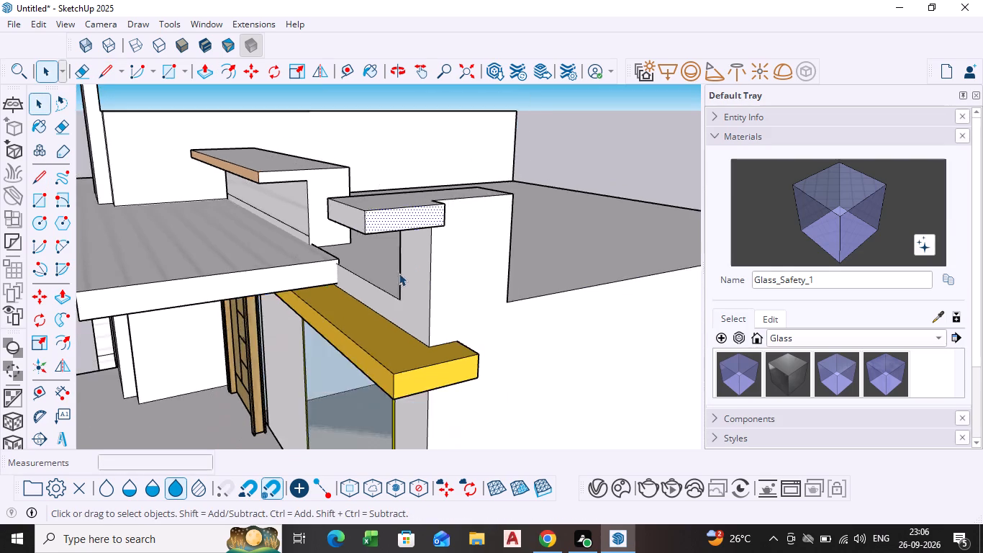
{"action": "scroll", "coordinate": [399, 273], "scroll_direction": "down", "scroll_amount": 4}
{"action": "middle_click_drag", "start_coordinate": [402, 283], "coordinate": [600, 251]}
{"action": "scroll", "coordinate": [583, 241], "scroll_direction": "down", "scroll_amount": 9}
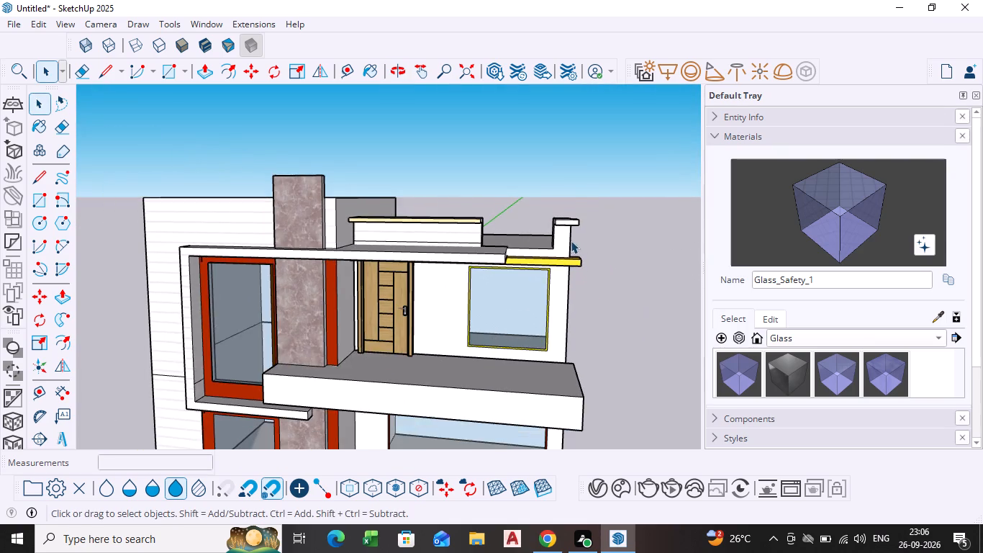
{"action": "middle_click_drag", "start_coordinate": [574, 239], "coordinate": [411, 276]}
{"action": "scroll", "coordinate": [570, 243], "scroll_direction": "up", "scroll_amount": 2}
{"action": "middle_click_drag", "start_coordinate": [559, 245], "coordinate": [474, 286]}
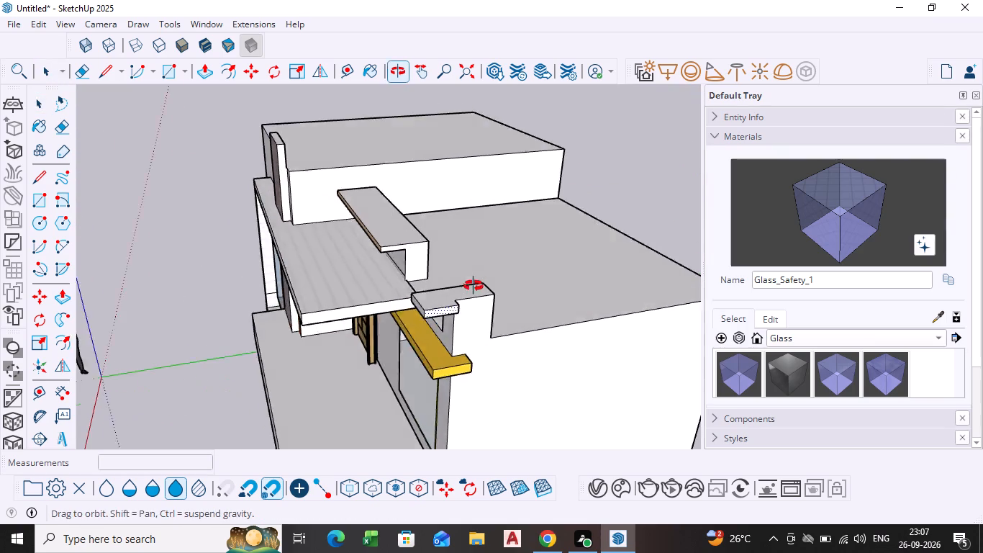
{"action": "middle_click_drag", "start_coordinate": [474, 286], "coordinate": [471, 289]}
{"action": "scroll", "coordinate": [443, 313], "scroll_direction": "up", "scroll_amount": 7}
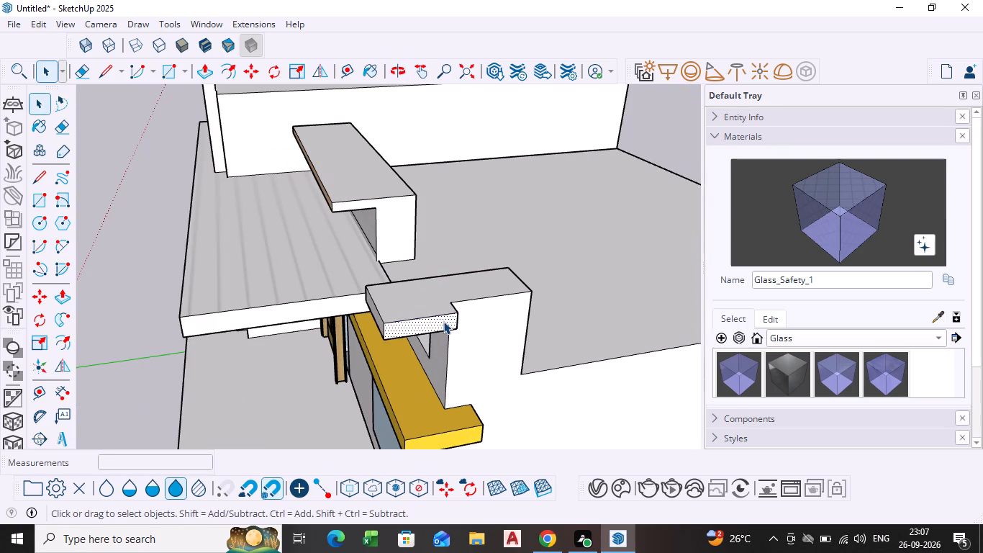
{"action": "key", "text": "p"}
{"action": "left_click", "coordinate": [438, 315]}
{"action": "left_click", "coordinate": [438, 306]}
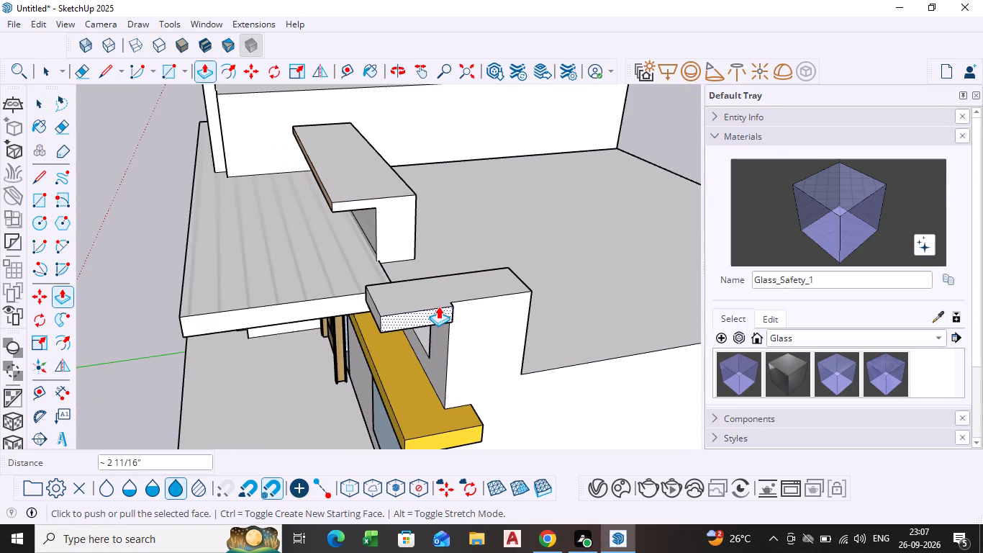
{"action": "key", "text": "space"}
Examine the corner pillar with its overhang against the roof parapet and the whole house front.
{"action": "scroll", "coordinate": [415, 318], "scroll_direction": "down", "scroll_amount": 7}
{"action": "middle_click_drag", "start_coordinate": [394, 361], "coordinate": [605, 243]}
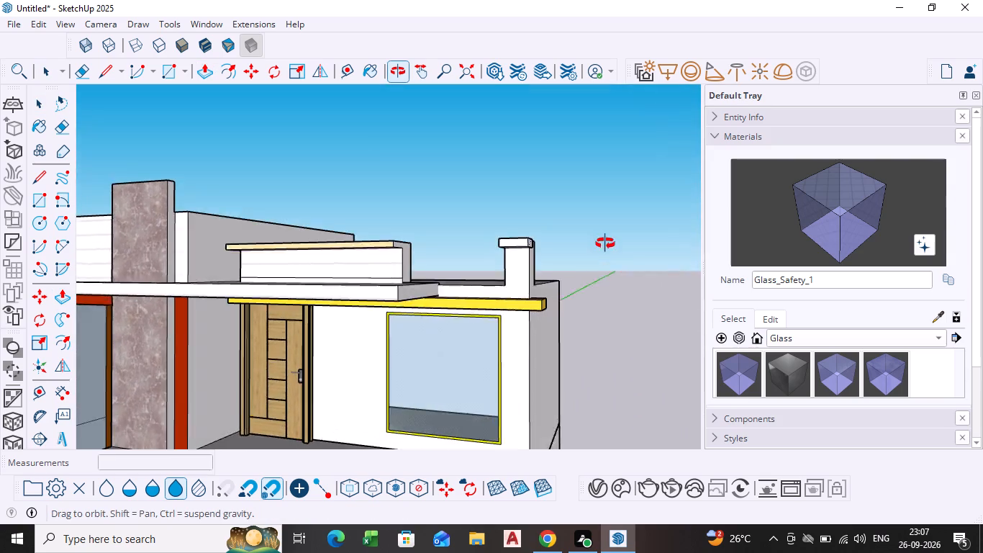
{"action": "middle_click_drag", "start_coordinate": [605, 243], "coordinate": [603, 238]}
{"action": "scroll", "coordinate": [484, 305], "scroll_direction": "down", "scroll_amount": 2}
{"action": "middle_click_drag", "start_coordinate": [486, 309], "coordinate": [561, 325]}
{"action": "middle_click_drag", "start_coordinate": [527, 256], "coordinate": [527, 248]}
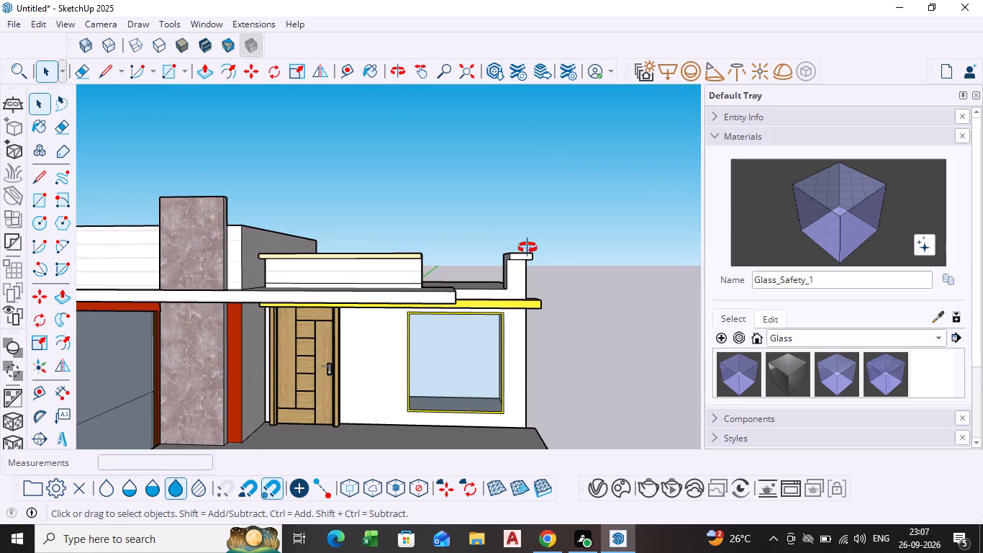
{"action": "middle_click_drag", "start_coordinate": [527, 248], "coordinate": [513, 300]}
{"action": "scroll", "coordinate": [515, 284], "scroll_direction": "up", "scroll_amount": 4}
{"action": "middle_click_drag", "start_coordinate": [515, 316], "coordinate": [515, 319]}
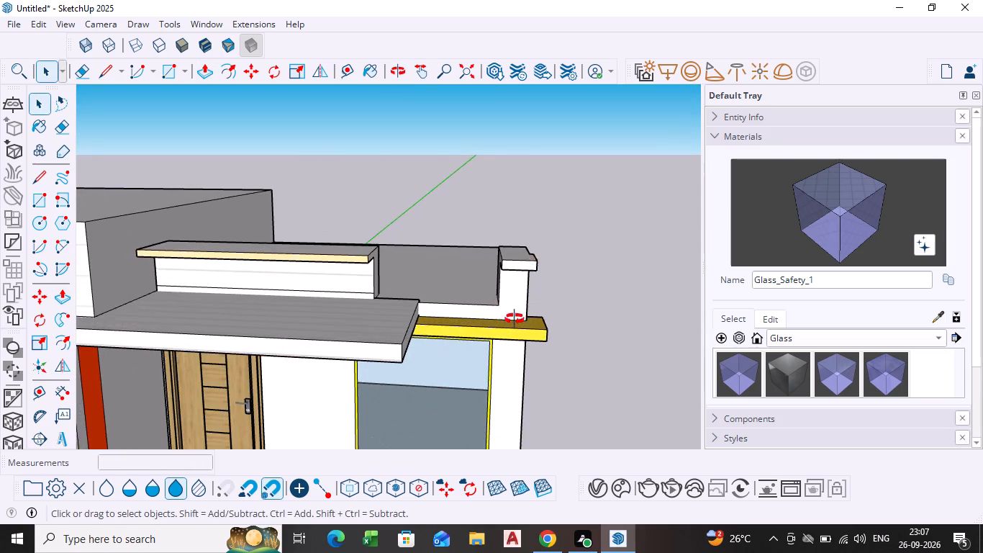
{"action": "middle_click_drag", "start_coordinate": [515, 319], "coordinate": [543, 310]}
{"action": "scroll", "coordinate": [530, 301], "scroll_direction": "down", "scroll_amount": 11}
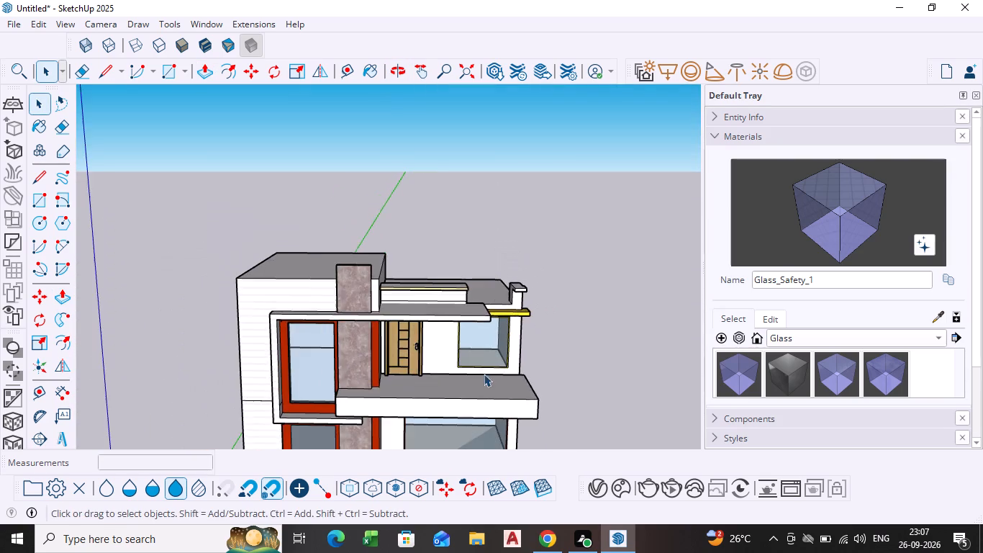
{"action": "middle_click_drag", "start_coordinate": [484, 374], "coordinate": [489, 322]}
{"action": "scroll", "coordinate": [492, 331], "scroll_direction": "up", "scroll_amount": 3}
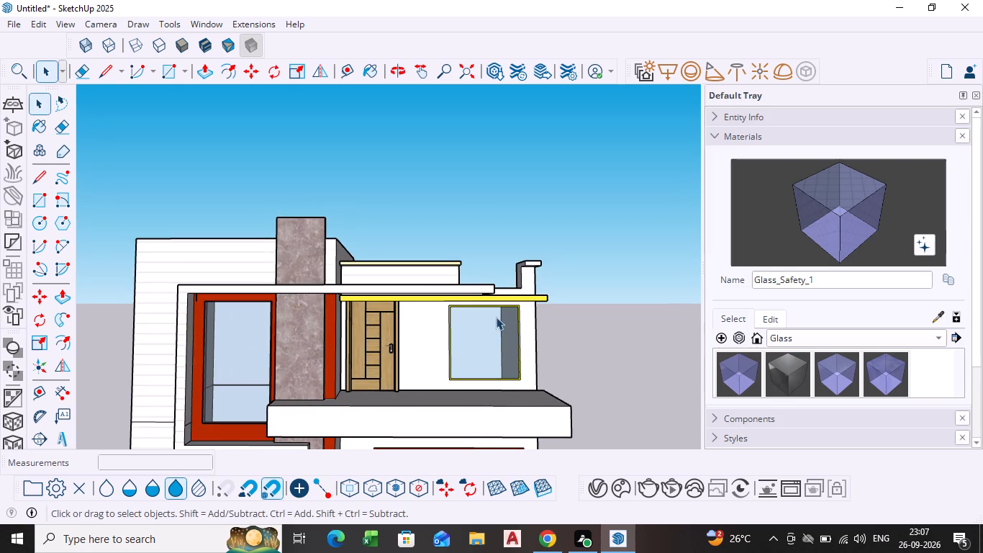
Draw a small rectangle about 1 7/16" by 1 3/8" on the upper part of the corner pillar's inner side face.
{"action": "middle_click_drag", "start_coordinate": [496, 301], "coordinate": [607, 343]}
{"action": "scroll", "coordinate": [515, 283], "scroll_direction": "up", "scroll_amount": 2}
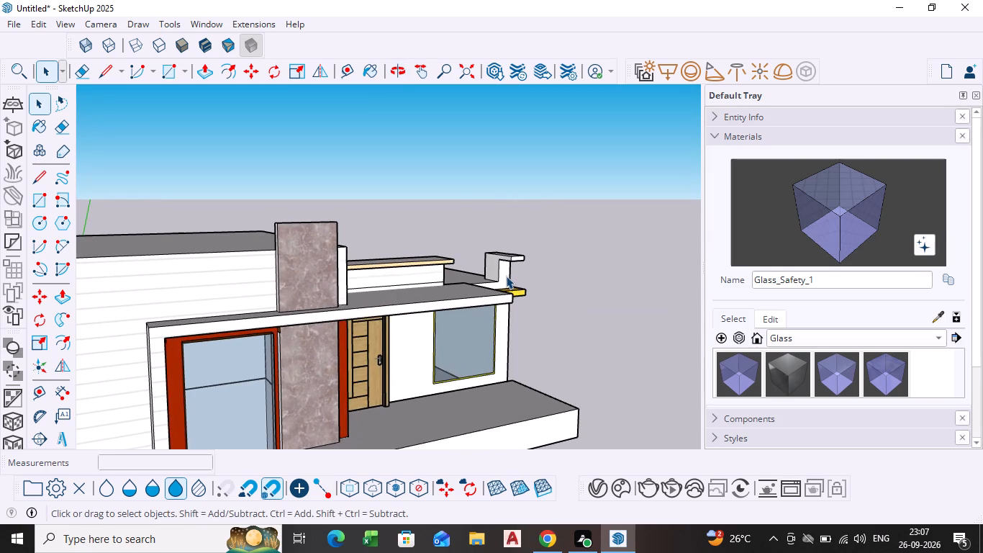
{"action": "middle_click_drag", "start_coordinate": [506, 276], "coordinate": [589, 286]}
{"action": "scroll", "coordinate": [519, 250], "scroll_direction": "up", "scroll_amount": 7}
{"action": "middle_click_drag", "start_coordinate": [457, 272], "coordinate": [558, 301]}
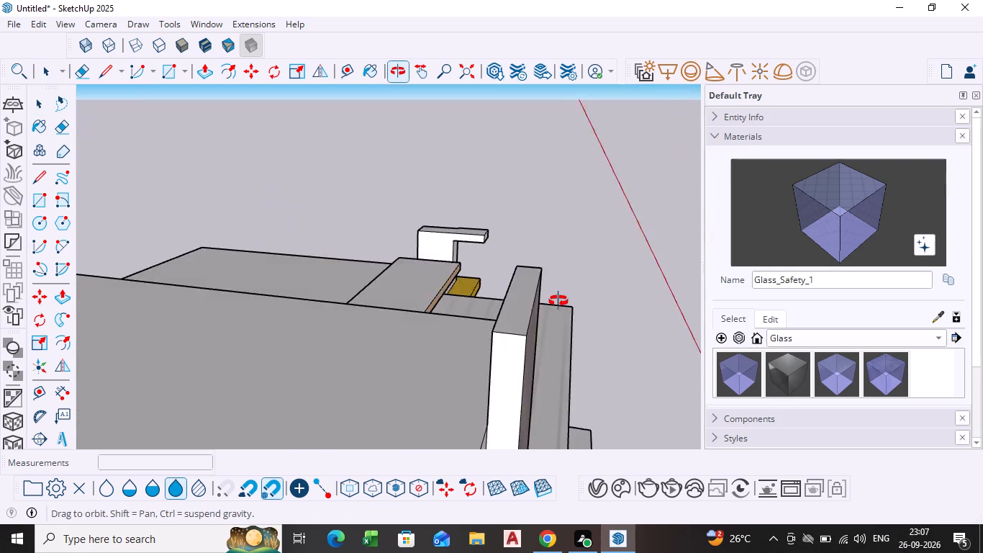
{"action": "middle_click_drag", "start_coordinate": [558, 301], "coordinate": [496, 292]}
{"action": "scroll", "coordinate": [474, 275], "scroll_direction": "up", "scroll_amount": 7}
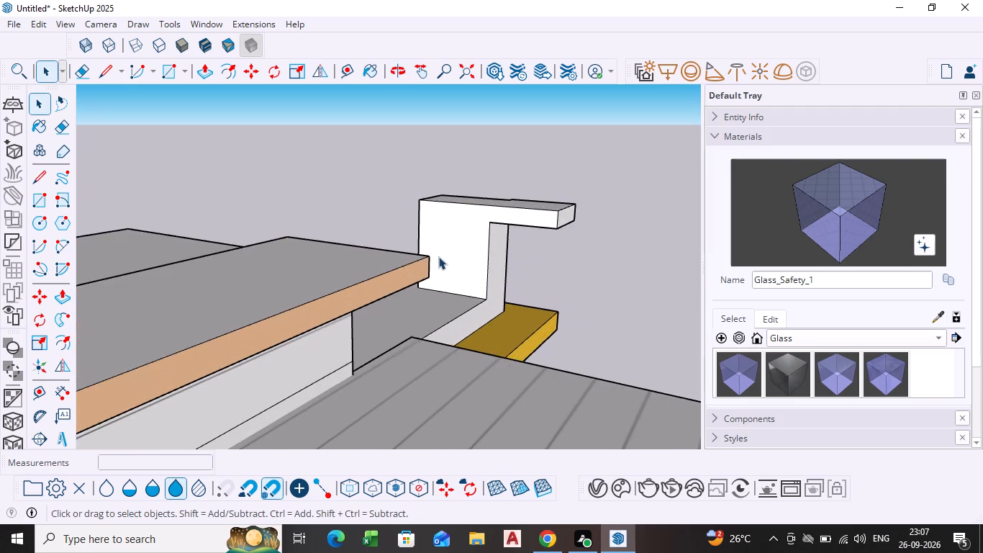
{"action": "middle_click_drag", "start_coordinate": [438, 256], "coordinate": [477, 274]}
{"action": "scroll", "coordinate": [468, 257], "scroll_direction": "up", "scroll_amount": 3}
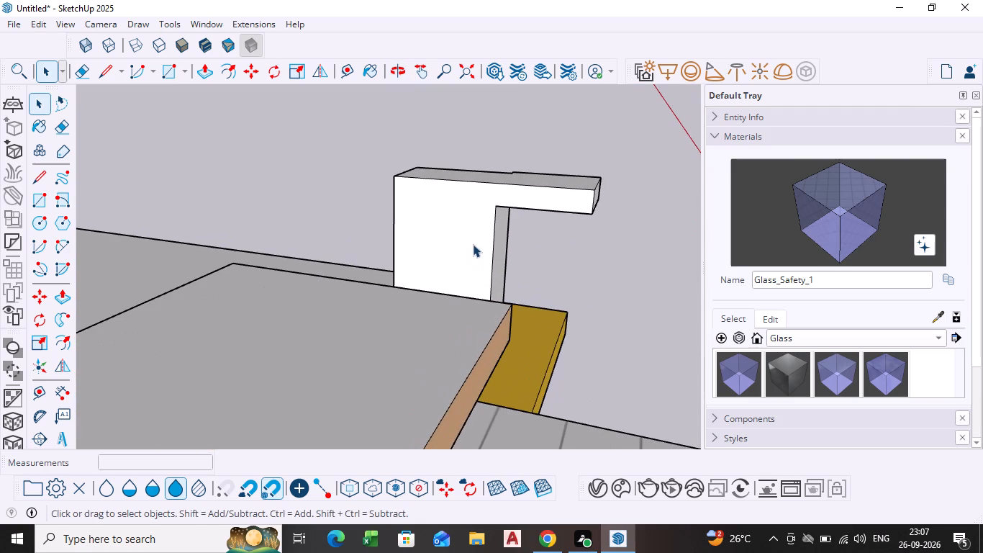
{"action": "scroll", "coordinate": [474, 237], "scroll_direction": "up", "scroll_amount": 3}
{"action": "left_click", "coordinate": [170, 75]}
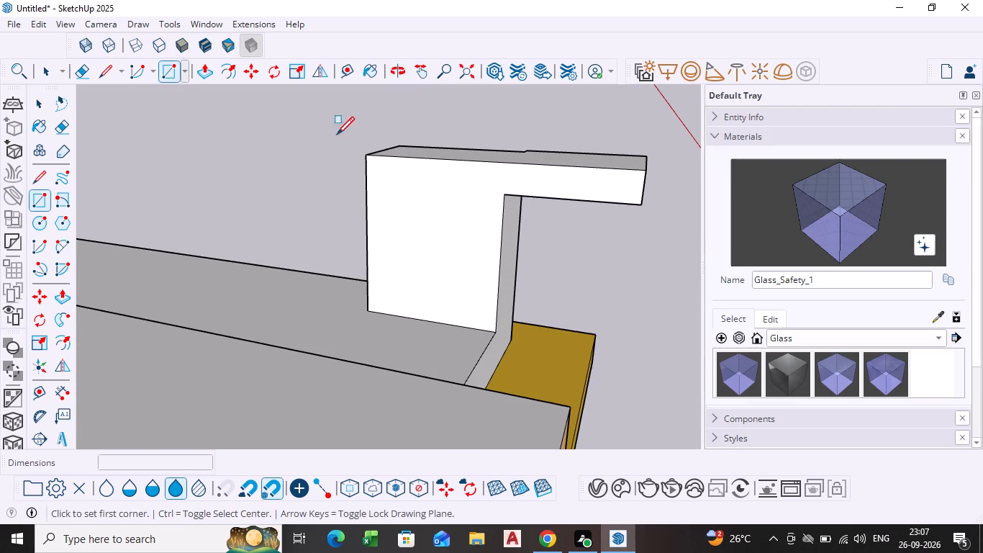
{"action": "scroll", "coordinate": [537, 215], "scroll_direction": "up", "scroll_amount": 3}
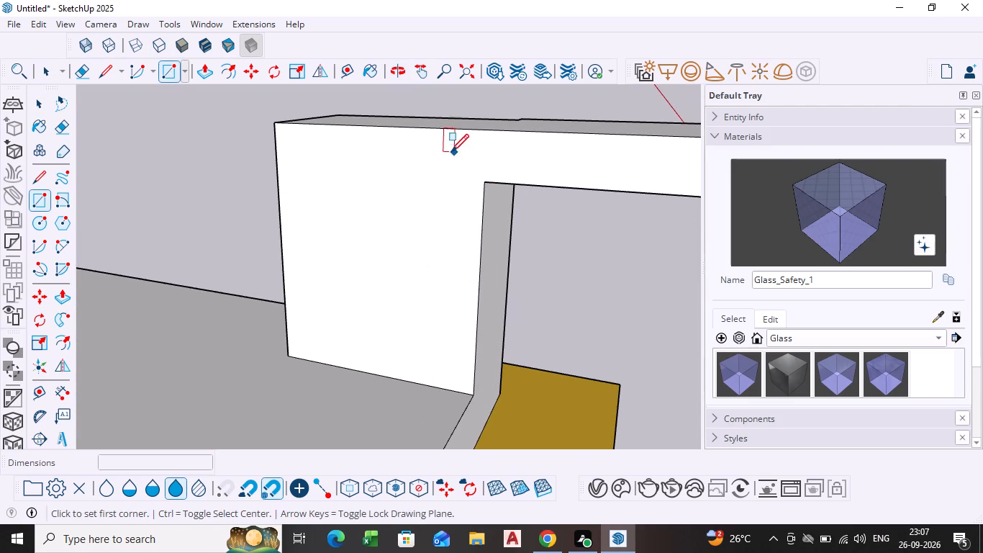
{"action": "left_click", "coordinate": [410, 154]}
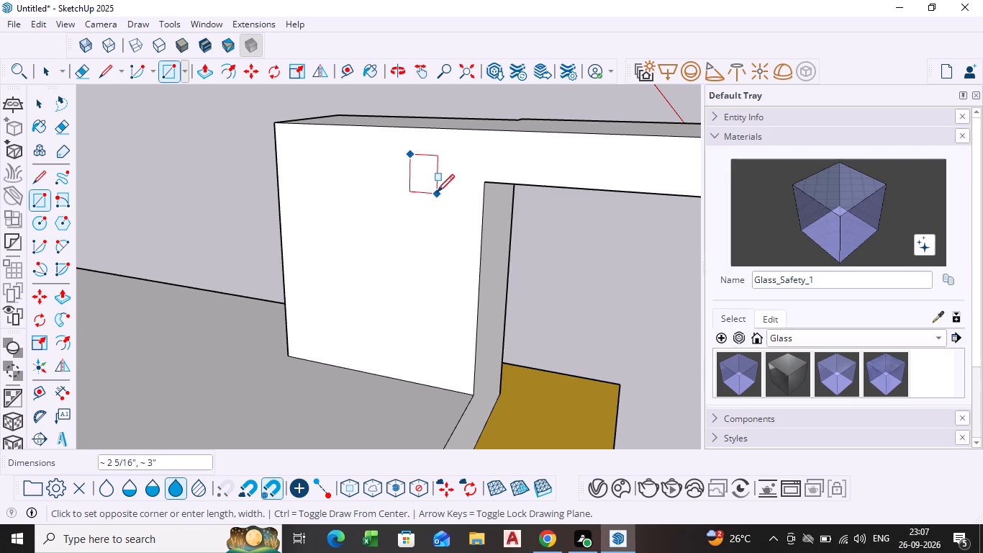
{"action": "left_click_drag", "start_coordinate": [427, 173], "coordinate": [430, 162]}
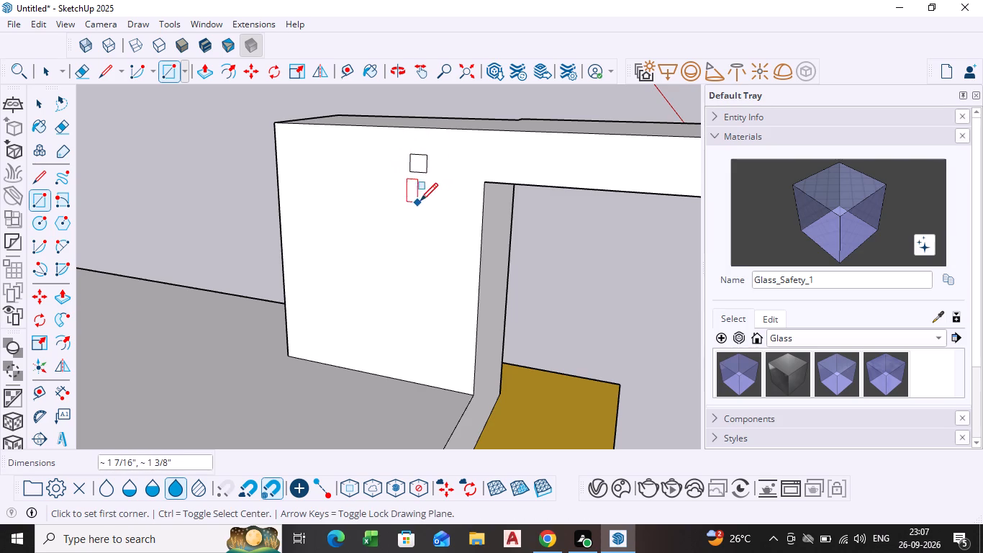
Copy the small rectangle straight down the pillar face three times, at successive distances of about 3 1/8", 3 3/16" and 2 3/4".
{"action": "middle_click_drag", "start_coordinate": [426, 201], "coordinate": [489, 202]}
{"action": "scroll", "coordinate": [466, 194], "scroll_direction": "up", "scroll_amount": 3}
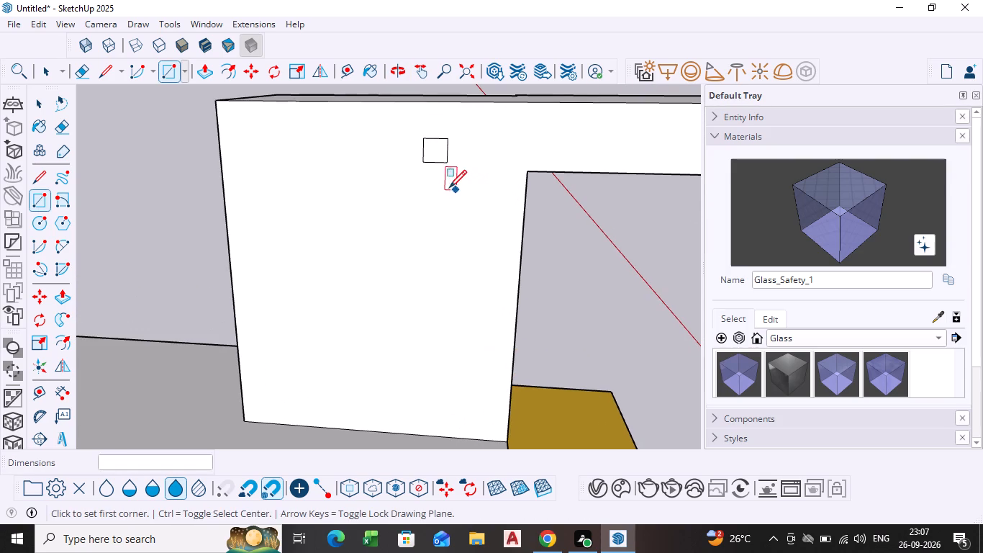
{"action": "key", "text": "space"}
{"action": "left_click", "coordinate": [434, 147]}
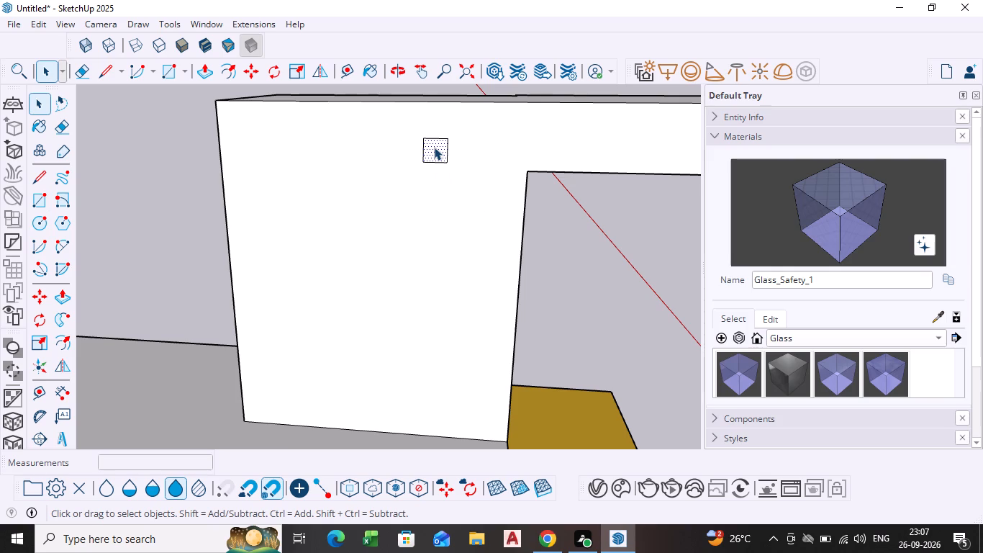
{"action": "key", "text": "m"}
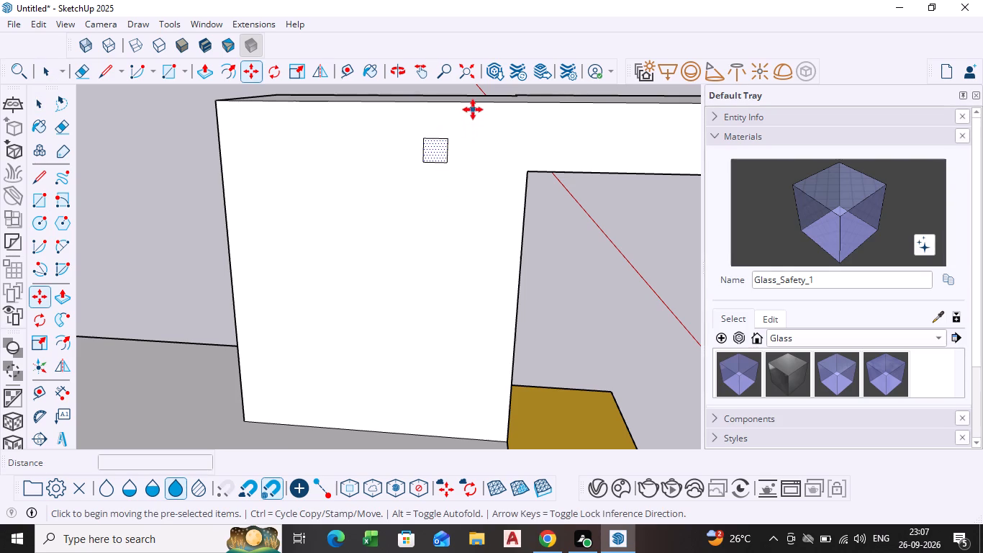
{"action": "left_click", "coordinate": [450, 163]}
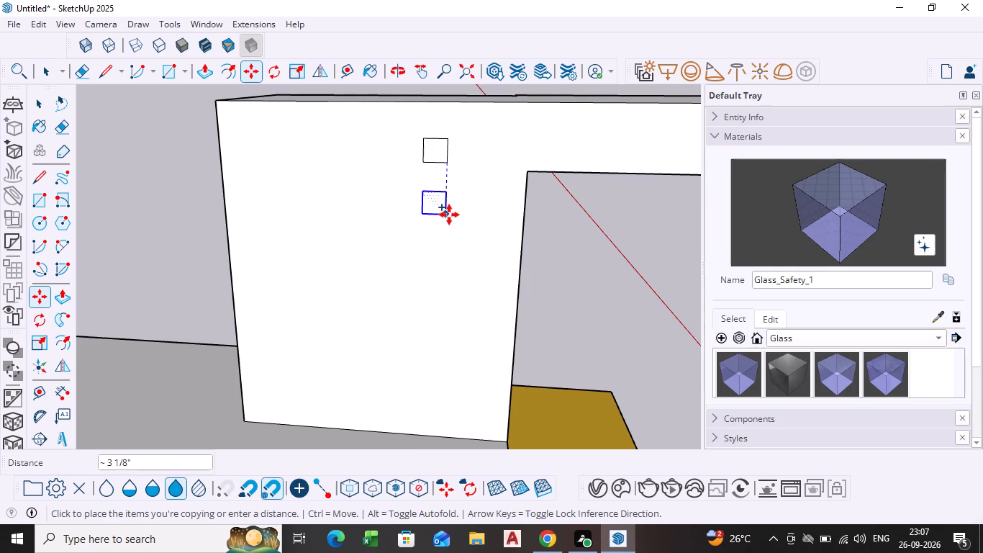
{"action": "left_click", "coordinate": [449, 215]}
{"action": "left_click", "coordinate": [445, 216], "text": "ctrl"}
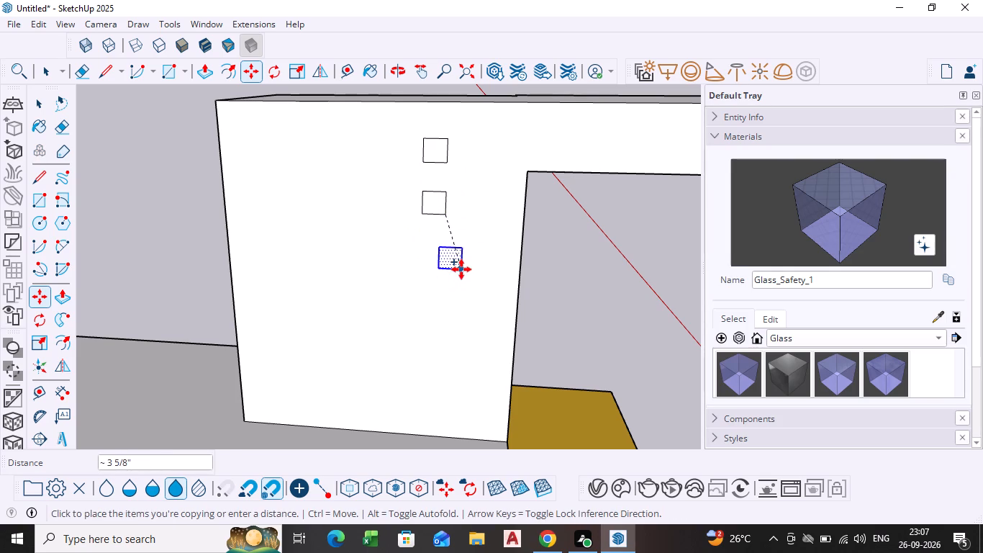
{"action": "scroll", "coordinate": [461, 269], "scroll_direction": "up", "scroll_amount": 2}
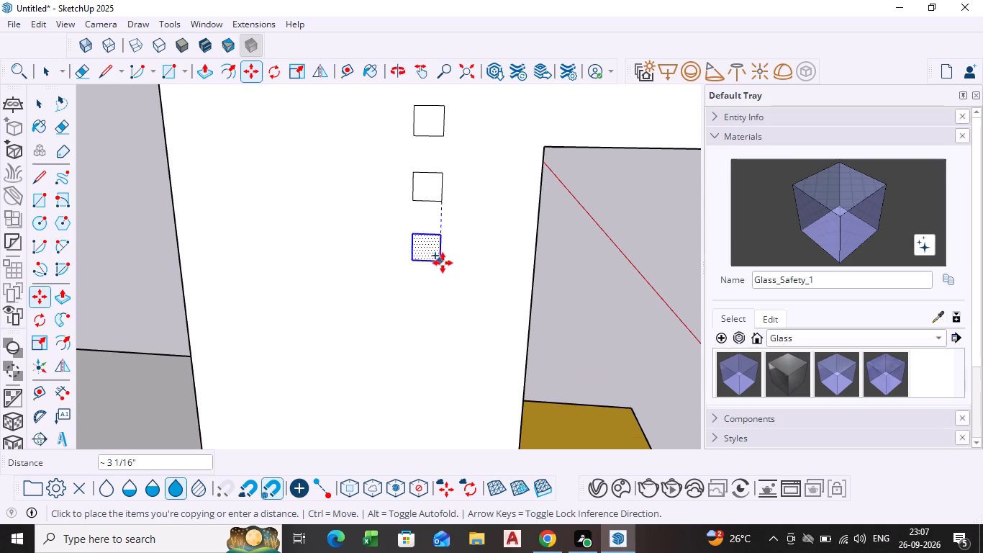
{"action": "left_click", "coordinate": [443, 264]}
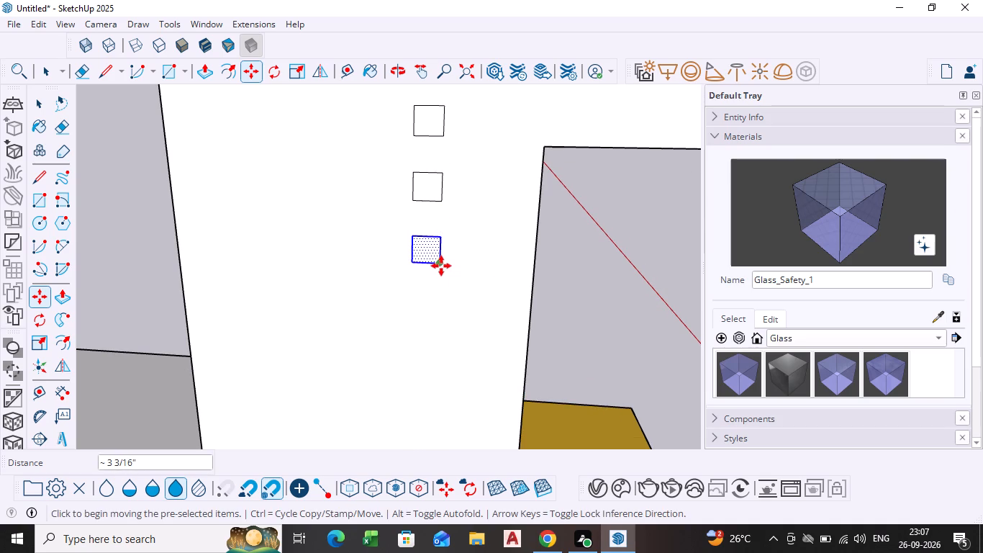
{"action": "left_click", "coordinate": [441, 266]}
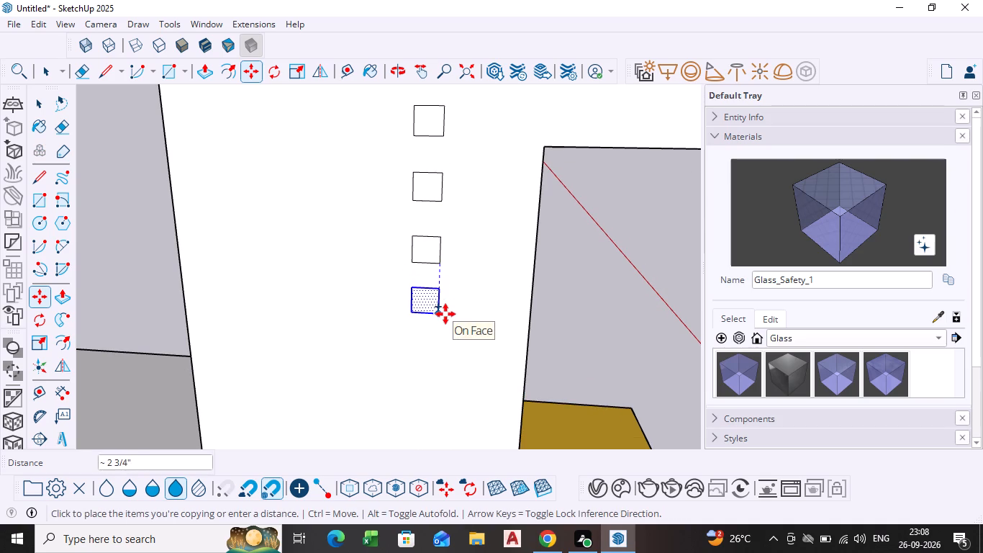
{"action": "left_click", "coordinate": [445, 314]}
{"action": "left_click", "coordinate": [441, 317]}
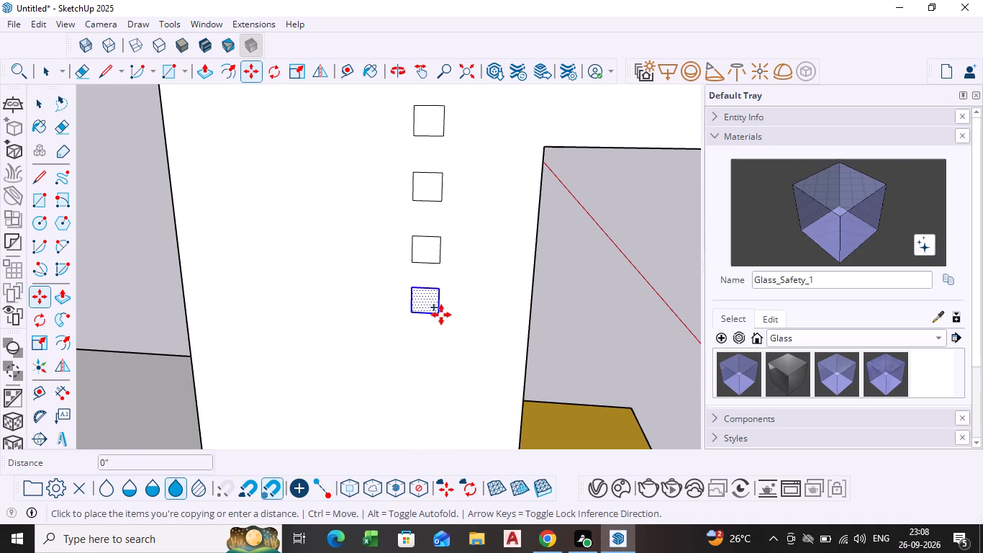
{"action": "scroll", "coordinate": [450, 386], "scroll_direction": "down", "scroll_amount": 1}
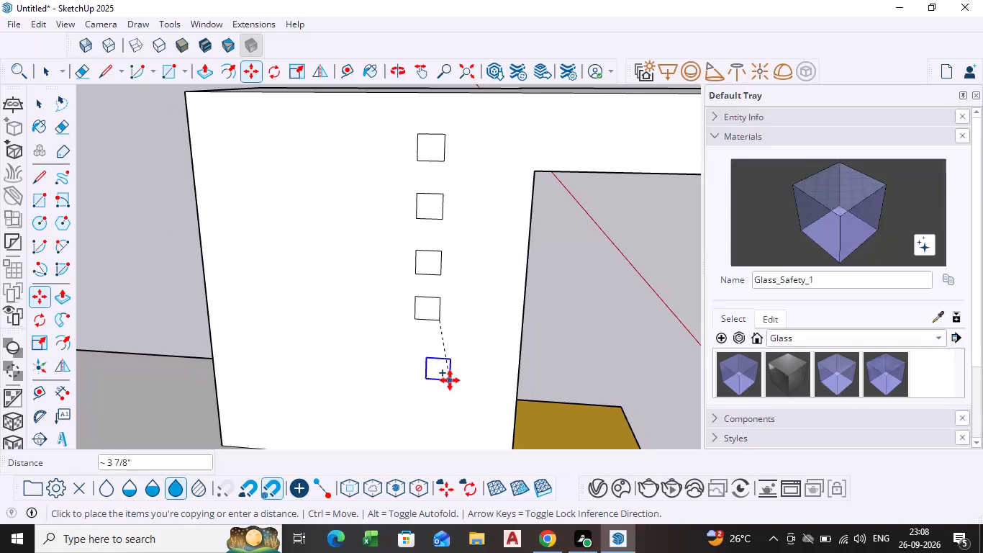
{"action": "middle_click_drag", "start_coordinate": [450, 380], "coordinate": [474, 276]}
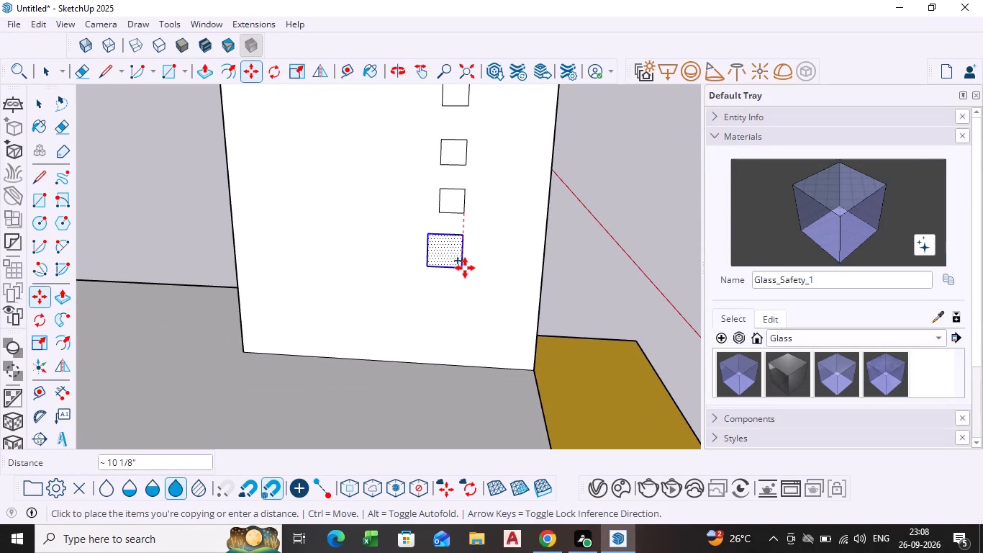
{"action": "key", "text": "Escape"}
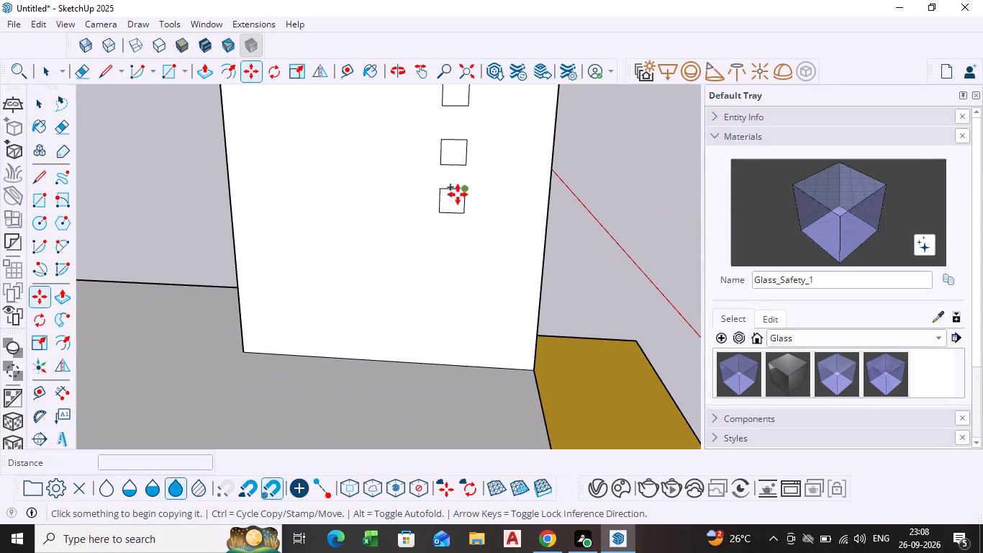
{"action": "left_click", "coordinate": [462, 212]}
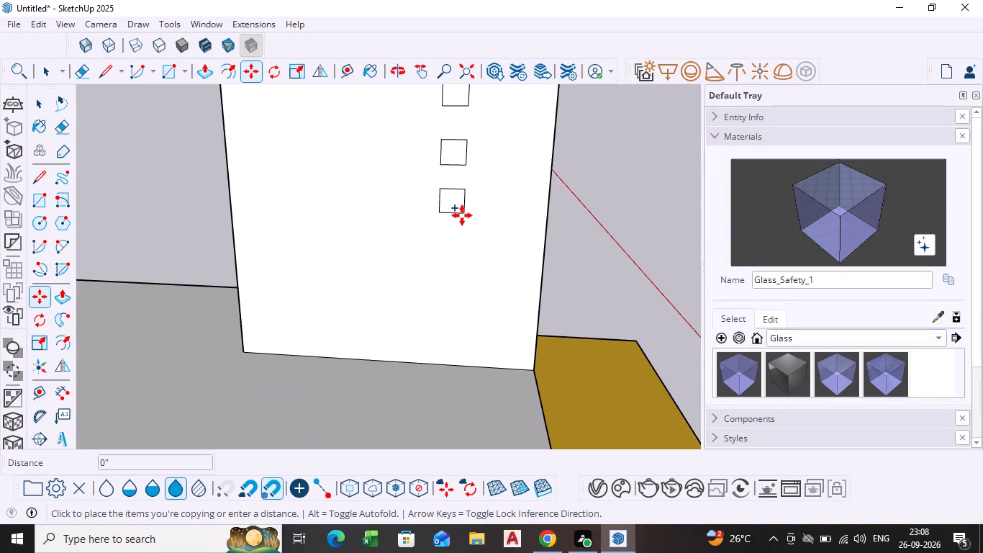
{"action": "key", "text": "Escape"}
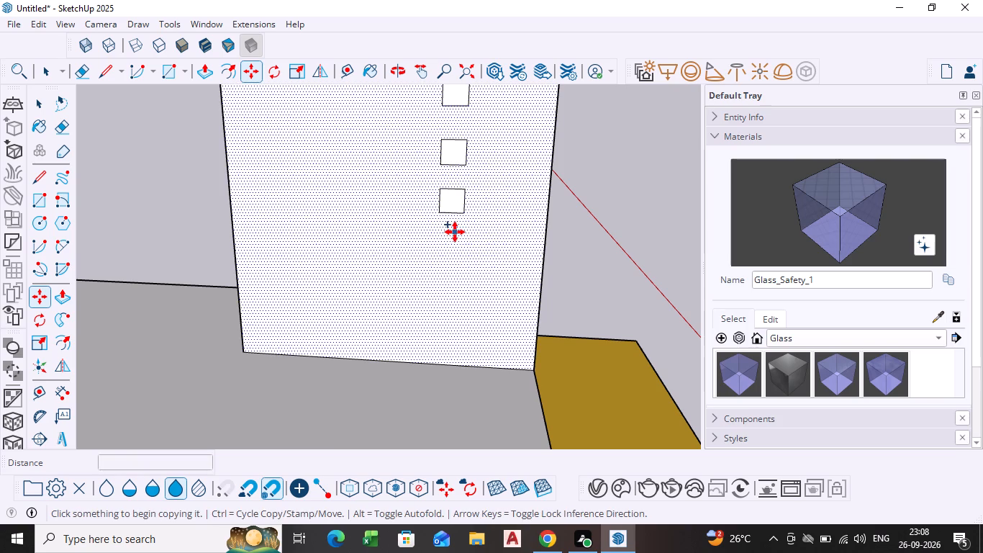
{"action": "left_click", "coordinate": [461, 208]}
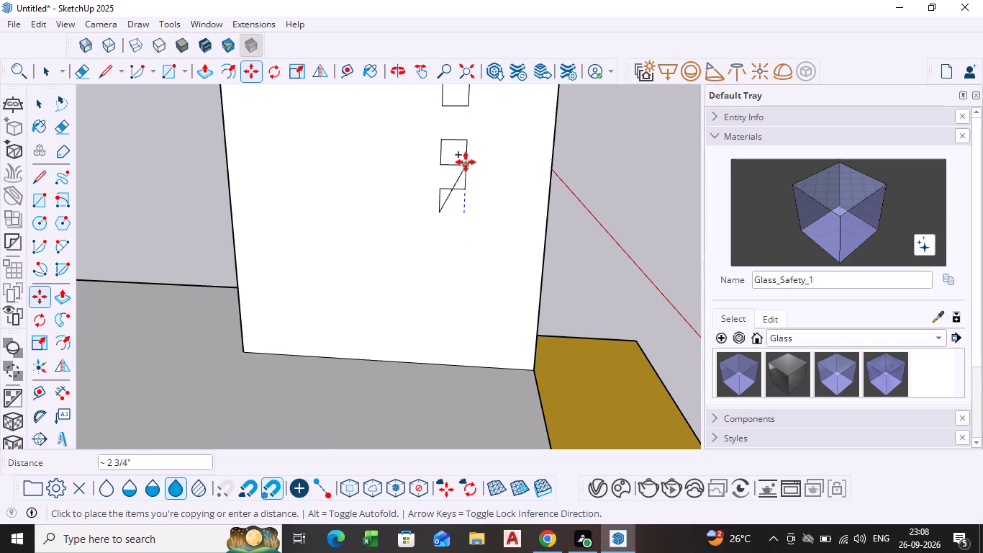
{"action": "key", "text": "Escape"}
Copy the lowest small rectangle about 3 7/16" straight down the pillar face to add a fifth one.
{"action": "key", "text": "space"}
{"action": "left_click", "coordinate": [456, 197]}
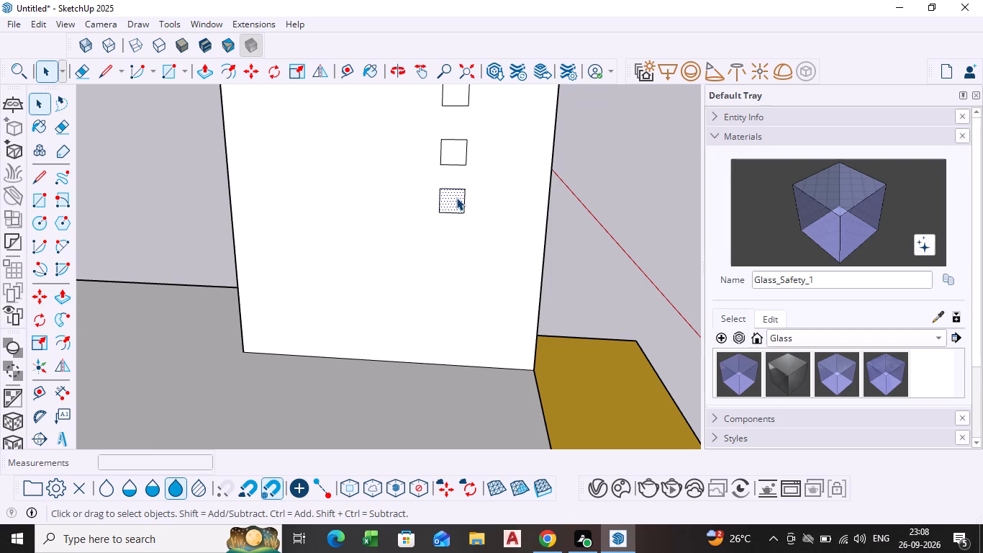
{"action": "key", "text": "m"}
{"action": "left_click", "coordinate": [465, 214]}
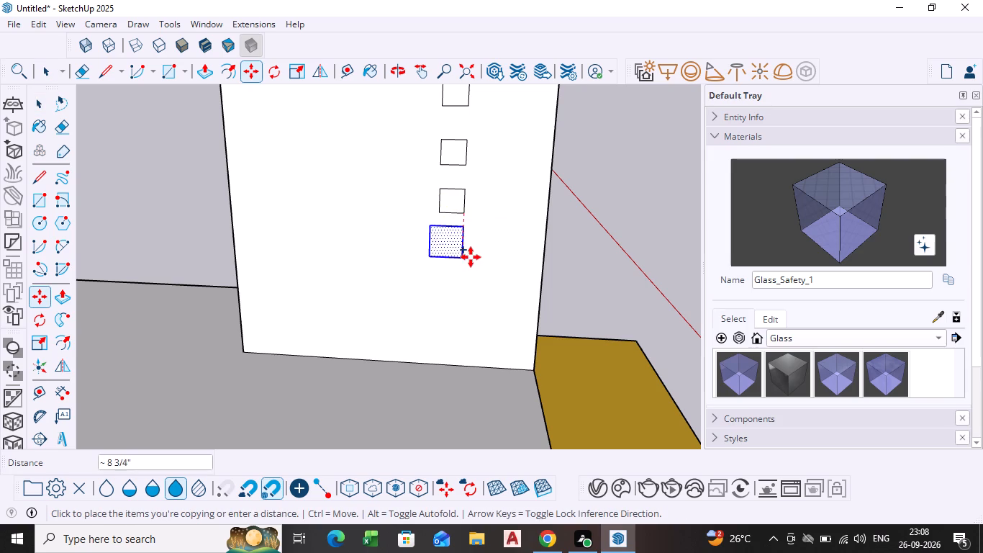
{"action": "scroll", "coordinate": [471, 257], "scroll_direction": "up", "scroll_amount": 6}
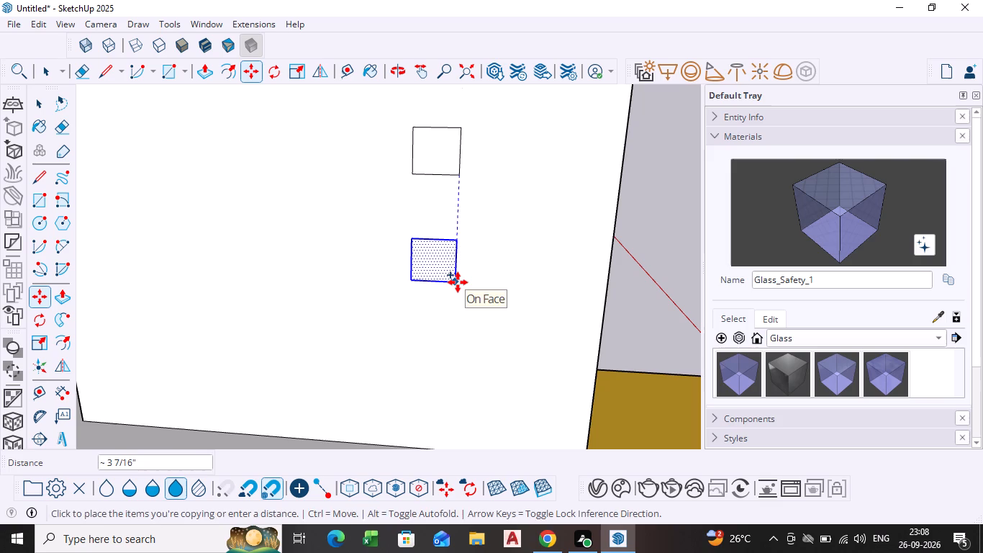
{"action": "left_click", "coordinate": [458, 282]}
{"action": "key", "text": "space"}
Push/Pull the lowest small rectangle out from the pillar face by about 1' 5/8" to form a horizontal bar.
{"action": "scroll", "coordinate": [568, 278], "scroll_direction": "down", "scroll_amount": 9}
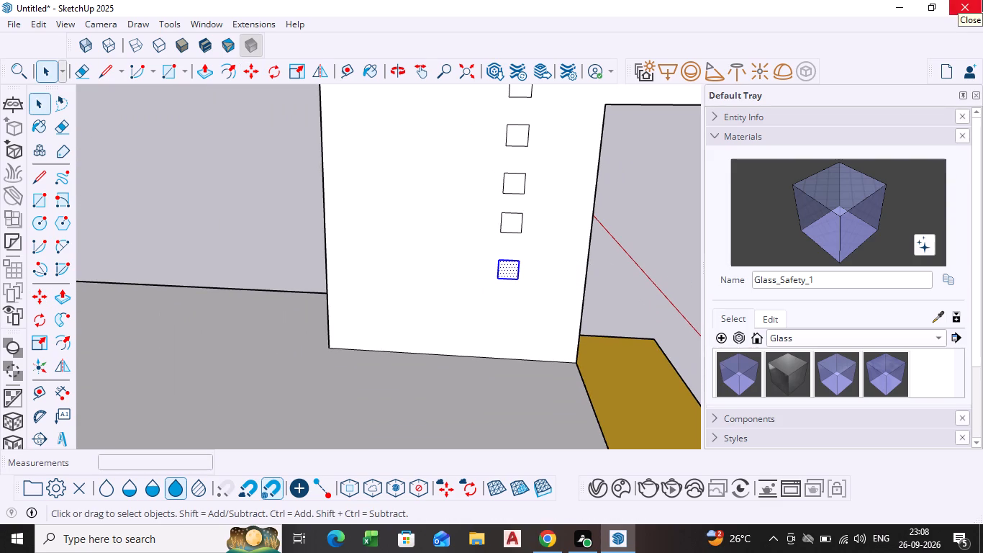
{"action": "scroll", "coordinate": [628, 310], "scroll_direction": "down", "scroll_amount": 4}
{"action": "middle_click_drag", "start_coordinate": [606, 321], "coordinate": [576, 330]}
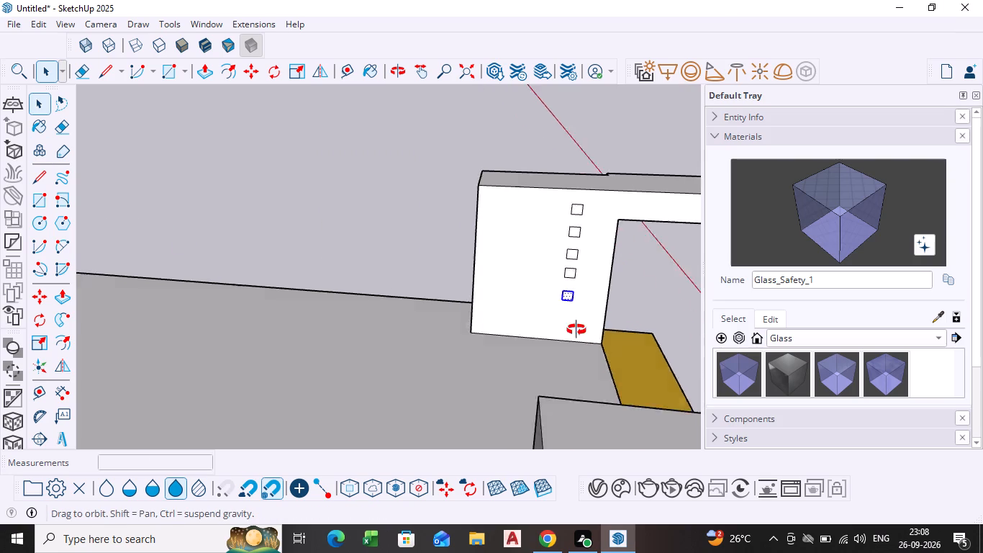
{"action": "middle_click_drag", "start_coordinate": [576, 330], "coordinate": [391, 333]}
{"action": "scroll", "coordinate": [391, 333], "scroll_direction": "down", "scroll_amount": 1}
{"action": "scroll", "coordinate": [535, 293], "scroll_direction": "up", "scroll_amount": 3}
{"action": "scroll", "coordinate": [456, 355], "scroll_direction": "down", "scroll_amount": 4}
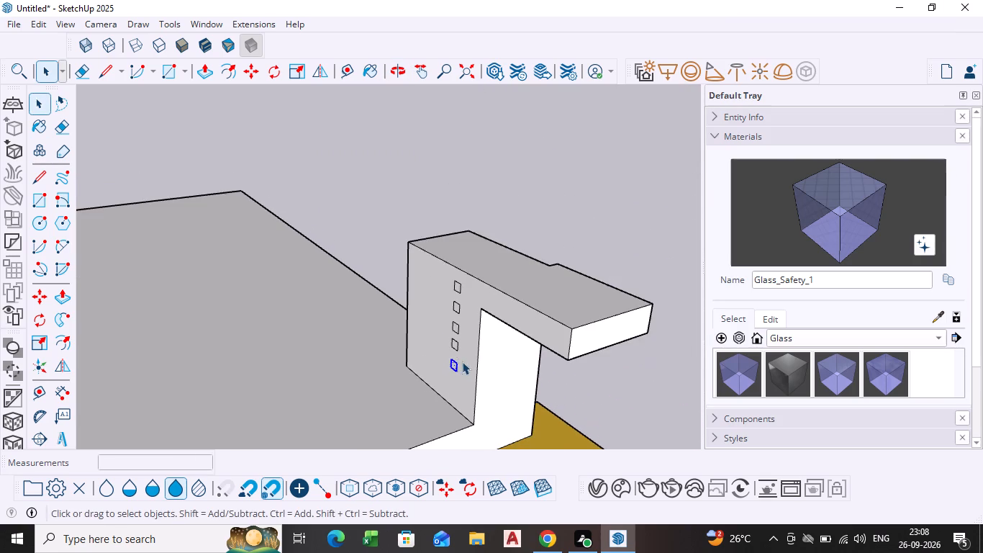
{"action": "middle_click_drag", "start_coordinate": [471, 365], "coordinate": [526, 253], "text": "shift"}
{"action": "scroll", "coordinate": [473, 361], "scroll_direction": "down", "scroll_amount": 1, "text": "shift"}
{"action": "scroll", "coordinate": [514, 268], "scroll_direction": "up", "scroll_amount": 3}
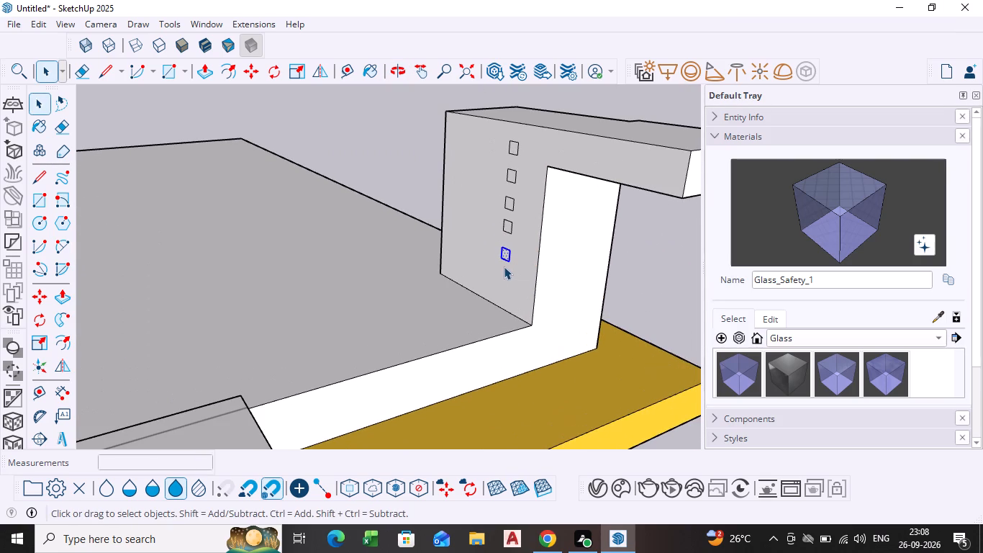
{"action": "key", "text": "p"}
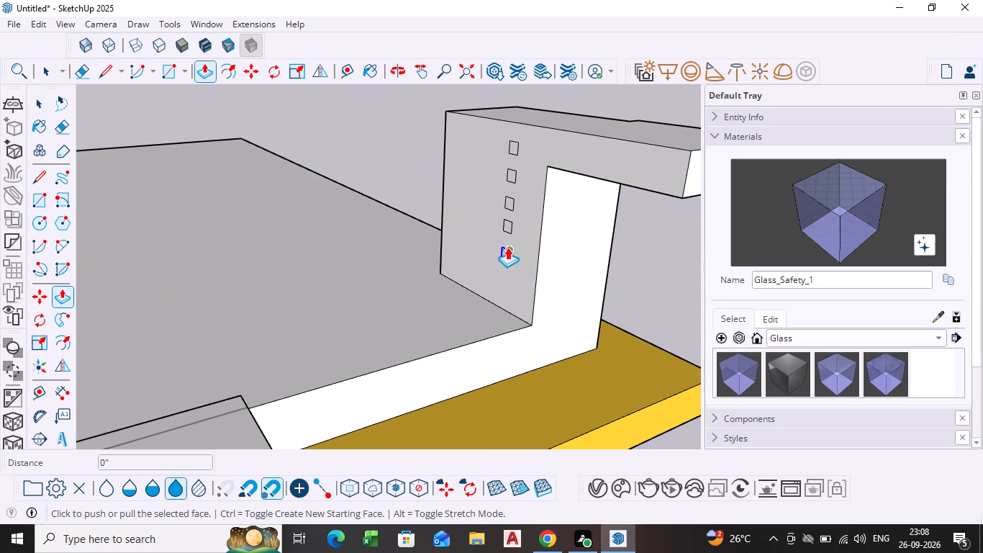
{"action": "left_click_drag", "start_coordinate": [507, 246], "coordinate": [499, 240]}
{"action": "middle_click_drag", "start_coordinate": [533, 240], "coordinate": [547, 247]}
{"action": "scroll", "coordinate": [498, 251], "scroll_direction": "up", "scroll_amount": 2}
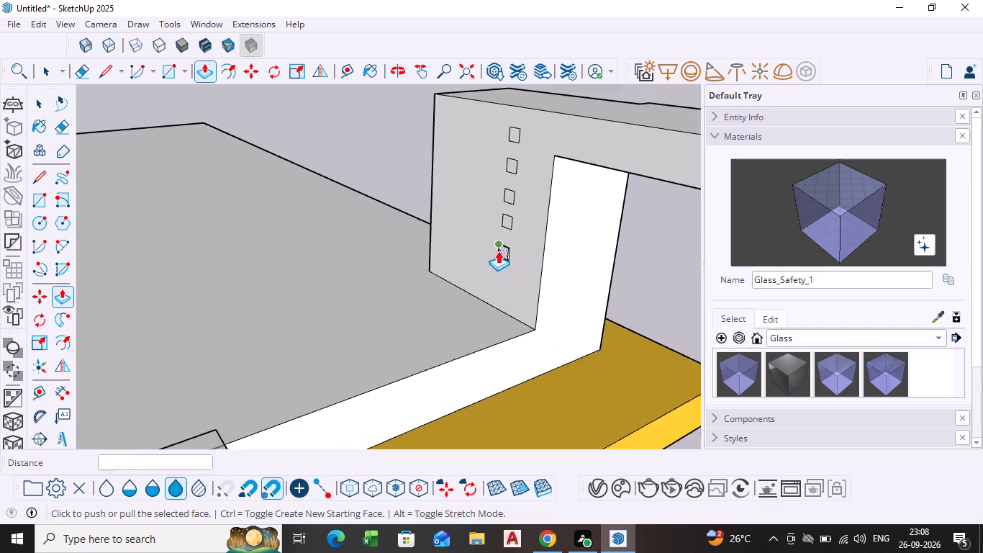
{"action": "scroll", "coordinate": [498, 251], "scroll_direction": "up", "scroll_amount": 7}
{"action": "left_click", "coordinate": [512, 251]}
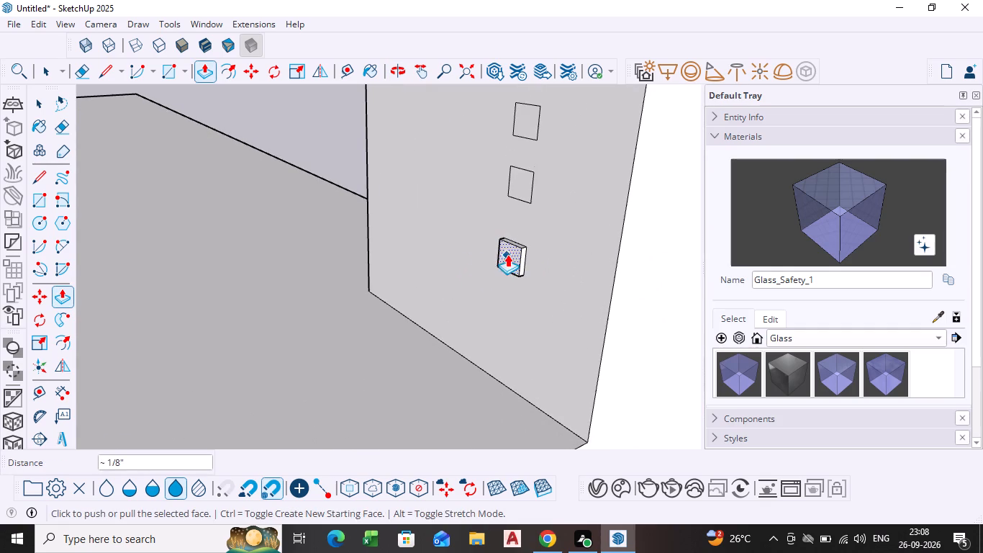
{"action": "left_click_drag", "start_coordinate": [507, 254], "coordinate": [251, 341]}
{"action": "scroll", "coordinate": [223, 343], "scroll_direction": "down", "scroll_amount": 5}
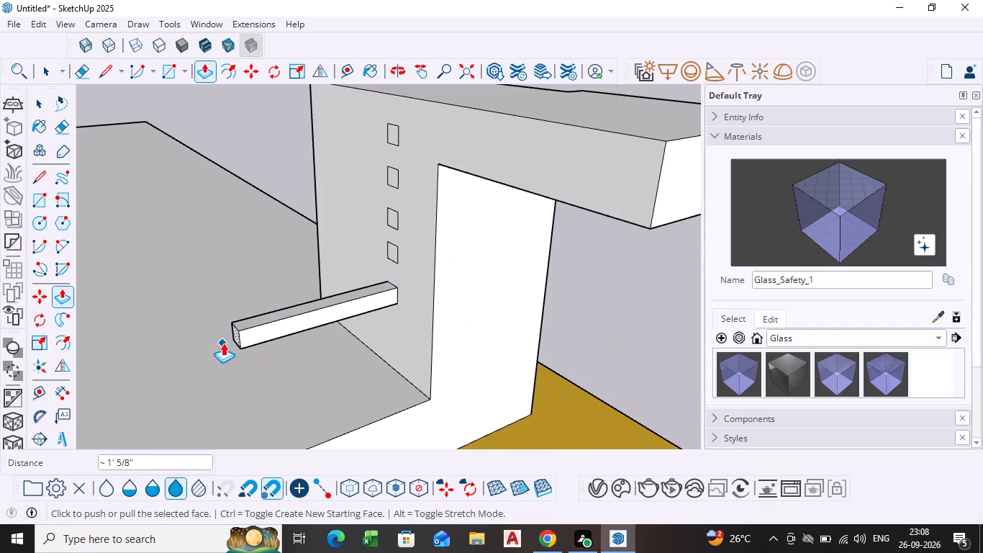
Push/Pull the bar's end face about 2' 7 3/4" further across the roof toward the opposite raised wall.
{"action": "scroll", "coordinate": [222, 343], "scroll_direction": "down", "scroll_amount": 1}
{"action": "middle_click_drag", "start_coordinate": [222, 343], "coordinate": [481, 210]}
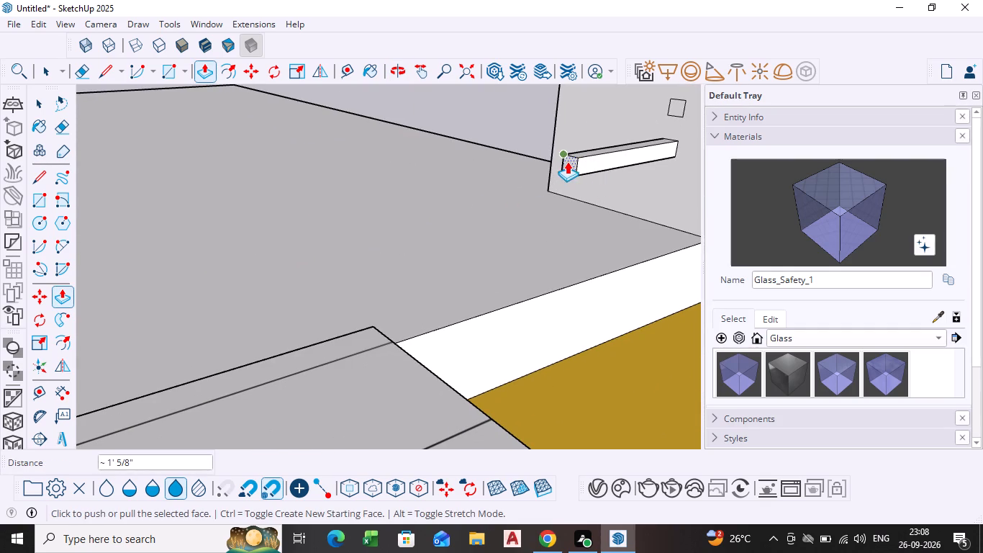
{"action": "left_click_drag", "start_coordinate": [568, 161], "coordinate": [146, 269]}
{"action": "scroll", "coordinate": [146, 269], "scroll_direction": "down", "scroll_amount": 6}
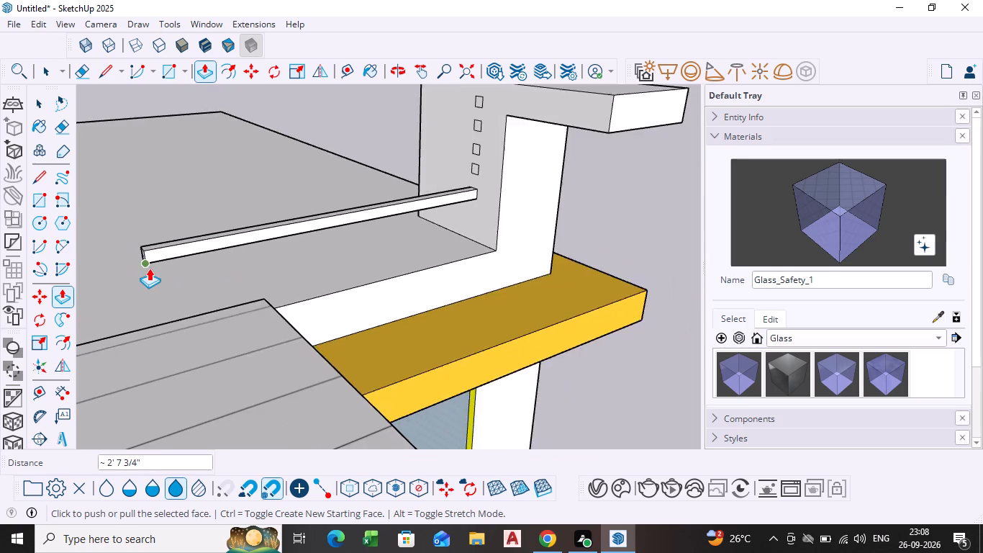
Push/Pull the bar's end face another 8 15/16" or so to reach the dark side face of the opposite wall.
{"action": "scroll", "coordinate": [149, 268], "scroll_direction": "down", "scroll_amount": 6}
{"action": "middle_click_drag", "start_coordinate": [168, 259], "coordinate": [367, 232]}
{"action": "scroll", "coordinate": [168, 259], "scroll_direction": "down", "scroll_amount": 1}
{"action": "middle_click_drag", "start_coordinate": [349, 234], "coordinate": [343, 234]}
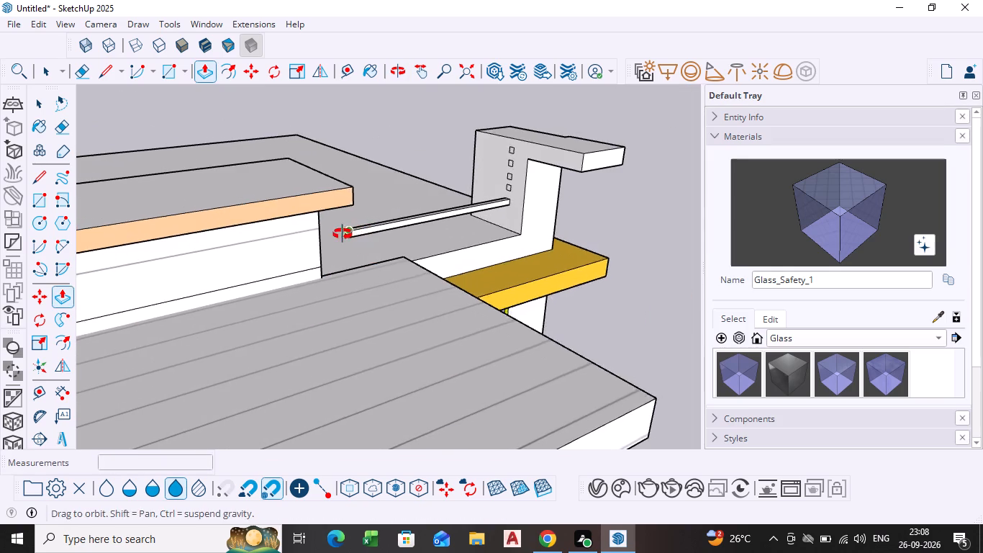
{"action": "middle_click_drag", "start_coordinate": [343, 234], "coordinate": [291, 234]}
{"action": "scroll", "coordinate": [288, 236], "scroll_direction": "up", "scroll_amount": 3}
{"action": "middle_click_drag", "start_coordinate": [284, 237], "coordinate": [211, 252]}
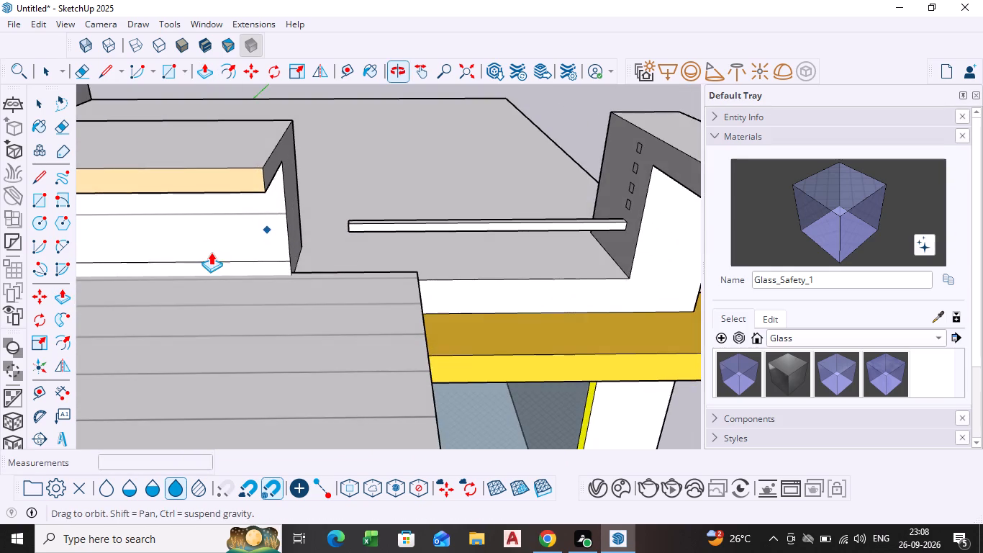
{"action": "scroll", "coordinate": [248, 236], "scroll_direction": "up", "scroll_amount": 5}
{"action": "middle_click_drag", "start_coordinate": [287, 224], "coordinate": [222, 259]}
{"action": "scroll", "coordinate": [429, 201], "scroll_direction": "up", "scroll_amount": 3}
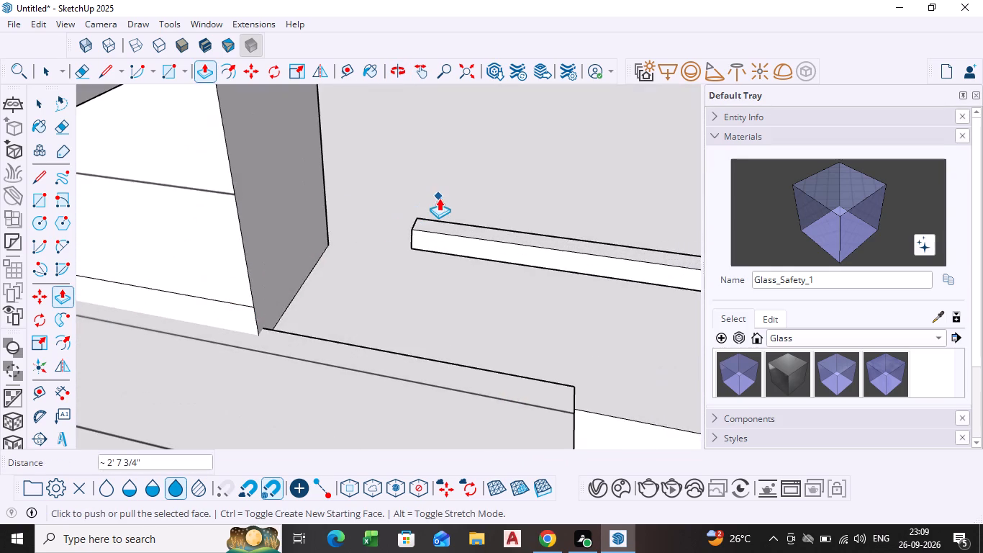
{"action": "middle_click_drag", "start_coordinate": [439, 203], "coordinate": [536, 233]}
{"action": "scroll", "coordinate": [412, 238], "scroll_direction": "up", "scroll_amount": 4}
{"action": "left_click_drag", "start_coordinate": [417, 219], "coordinate": [140, 238]}
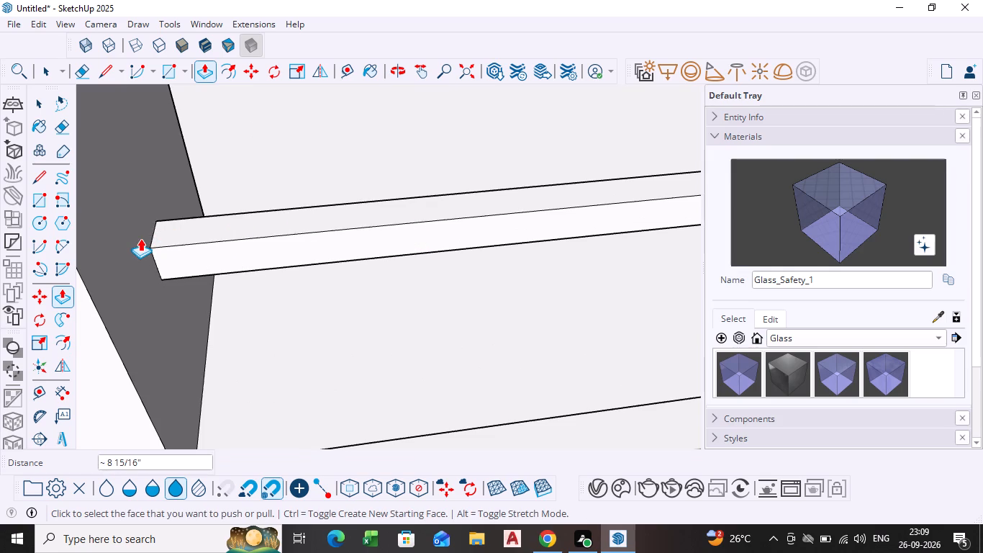
Push/Pull the small rectangle just above the finished bar out from the pillar face by about 1' 2 9/16".
{"action": "scroll", "coordinate": [140, 238], "scroll_direction": "down", "scroll_amount": 11}
{"action": "scroll", "coordinate": [468, 296], "scroll_direction": "down", "scroll_amount": 4}
{"action": "middle_click_drag", "start_coordinate": [479, 275], "coordinate": [207, 348], "text": "shift"}
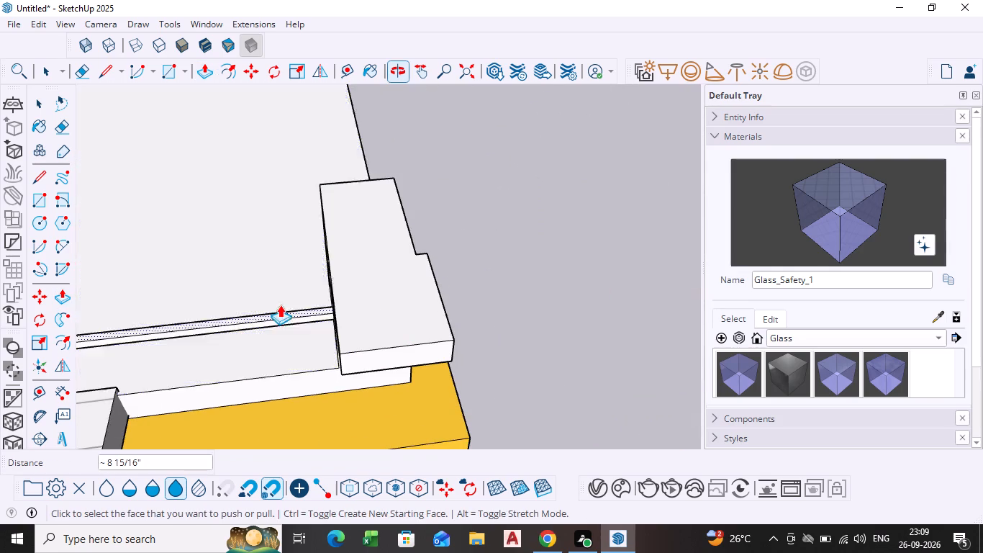
{"action": "middle_click_drag", "start_coordinate": [288, 292], "coordinate": [406, 264]}
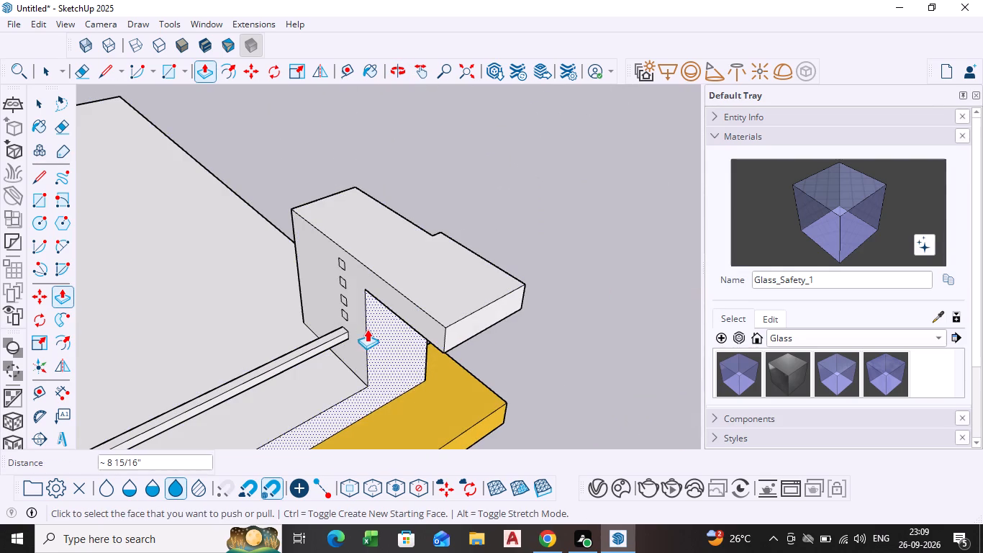
{"action": "scroll", "coordinate": [367, 329], "scroll_direction": "up", "scroll_amount": 8}
{"action": "left_click", "coordinate": [338, 304]}
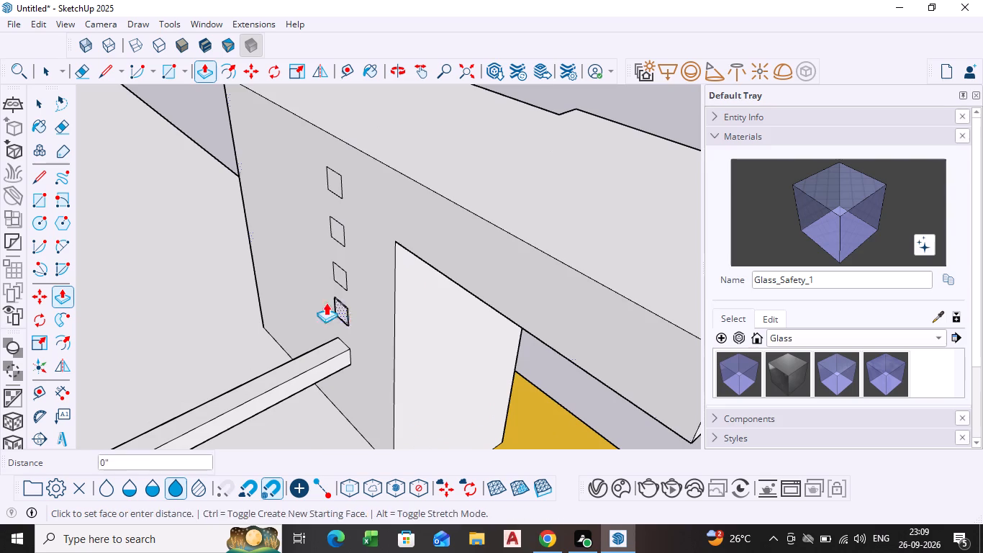
{"action": "left_click_drag", "start_coordinate": [340, 305], "coordinate": [136, 346]}
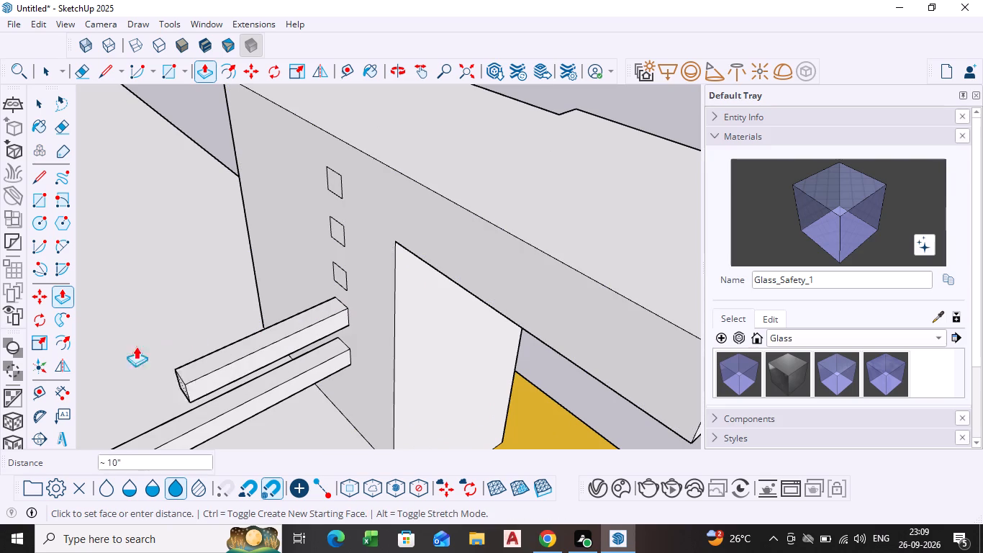
{"action": "left_click_drag", "start_coordinate": [136, 346], "coordinate": [79, 367]}
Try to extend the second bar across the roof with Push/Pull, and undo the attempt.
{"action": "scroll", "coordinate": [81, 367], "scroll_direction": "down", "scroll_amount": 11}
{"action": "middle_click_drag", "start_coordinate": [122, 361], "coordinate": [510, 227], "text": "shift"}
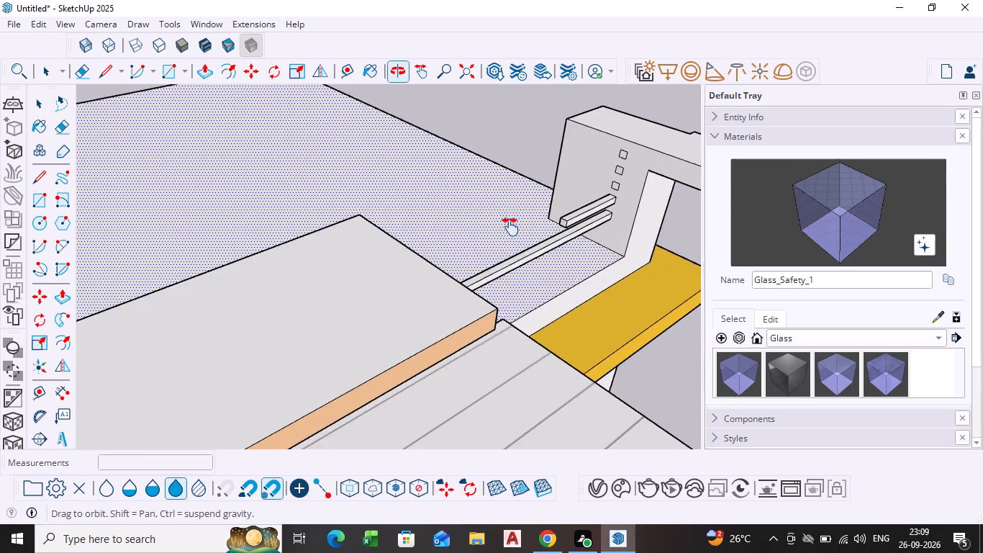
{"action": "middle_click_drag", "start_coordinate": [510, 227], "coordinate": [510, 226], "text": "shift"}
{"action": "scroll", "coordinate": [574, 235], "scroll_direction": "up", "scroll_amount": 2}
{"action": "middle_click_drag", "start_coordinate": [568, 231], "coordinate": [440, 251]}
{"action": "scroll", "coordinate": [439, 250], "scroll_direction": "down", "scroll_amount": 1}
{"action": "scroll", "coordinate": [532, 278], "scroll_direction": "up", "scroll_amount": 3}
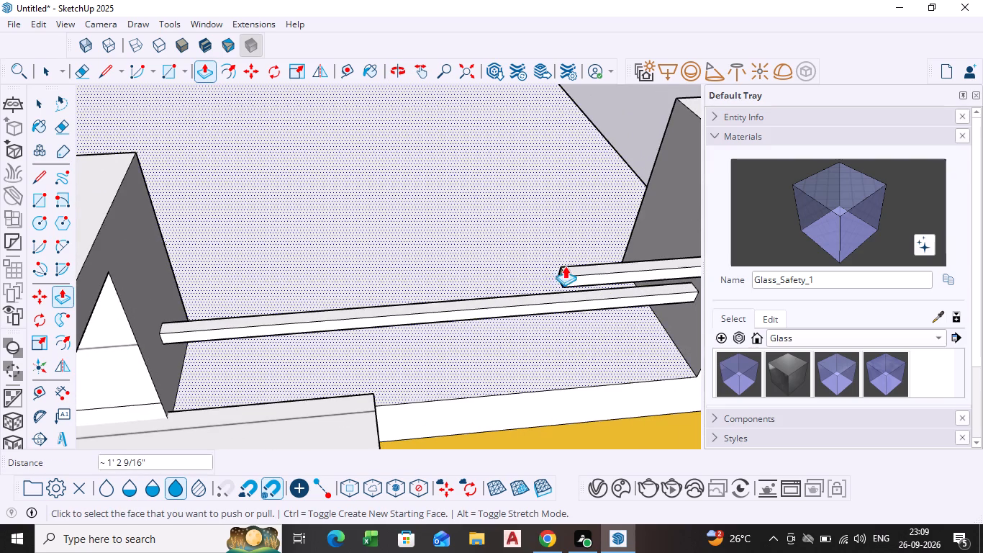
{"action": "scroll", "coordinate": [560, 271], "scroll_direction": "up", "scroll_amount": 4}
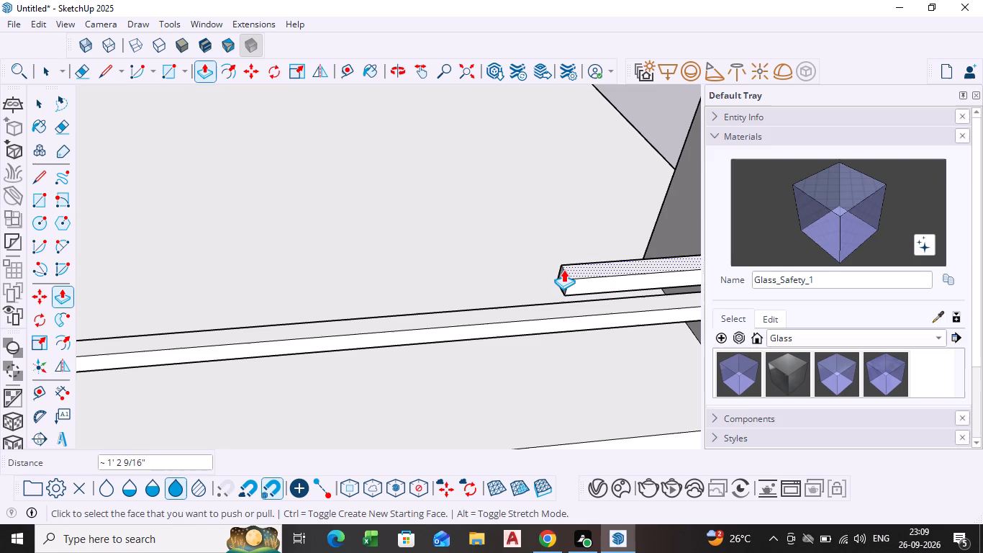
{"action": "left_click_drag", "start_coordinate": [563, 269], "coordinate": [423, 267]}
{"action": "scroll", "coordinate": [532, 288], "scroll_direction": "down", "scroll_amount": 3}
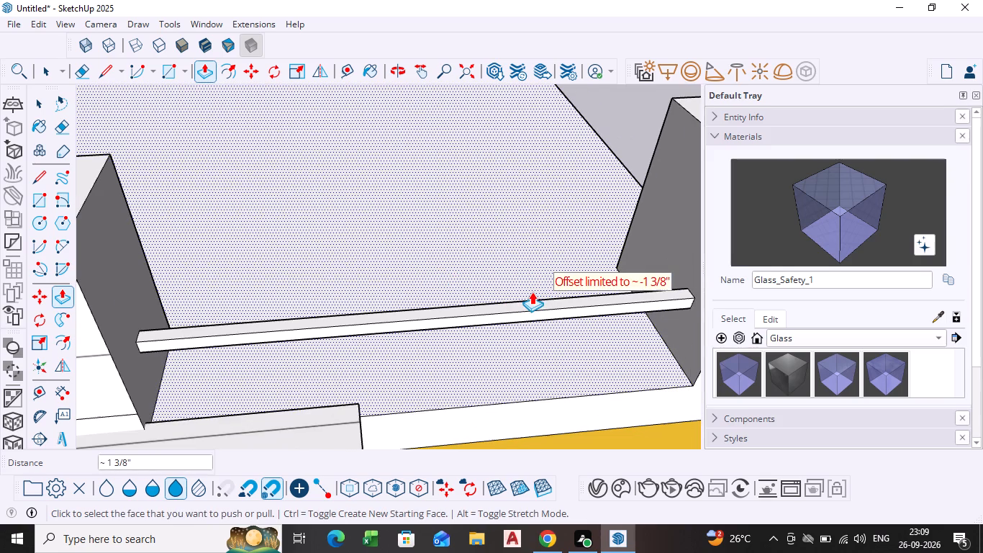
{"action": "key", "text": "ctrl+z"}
Push/Pull the second bar's end face about 1' 1 5/8" further across the roof toward the opposite wall.
{"action": "scroll", "coordinate": [561, 274], "scroll_direction": "up", "scroll_amount": 4}
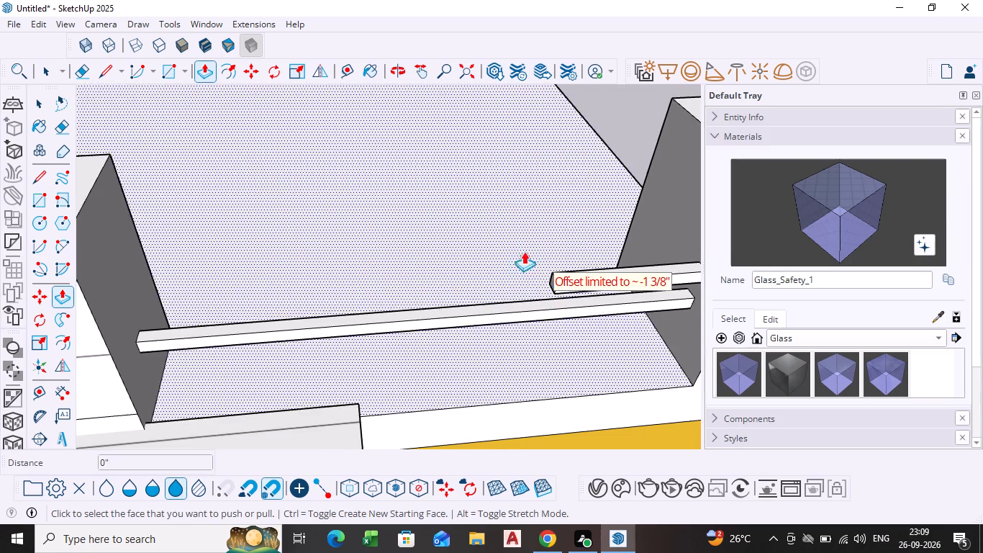
{"action": "scroll", "coordinate": [566, 261], "scroll_direction": "up", "scroll_amount": 4}
{"action": "middle_click_drag", "start_coordinate": [581, 299], "coordinate": [487, 269], "text": "shift"}
{"action": "scroll", "coordinate": [446, 289], "scroll_direction": "up", "scroll_amount": 4}
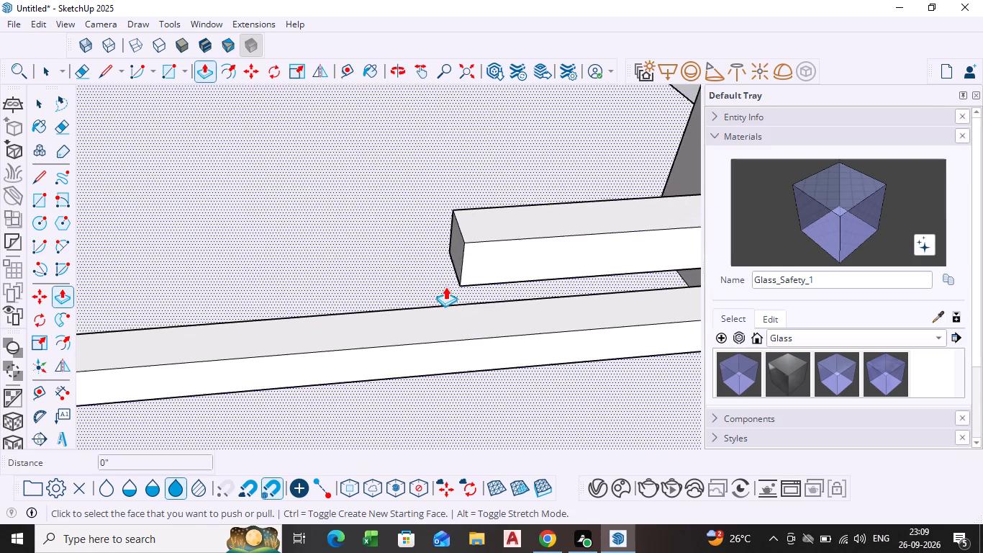
{"action": "middle_click_drag", "start_coordinate": [445, 287], "coordinate": [542, 294]}
{"action": "scroll", "coordinate": [445, 287], "scroll_direction": "down", "scroll_amount": 1}
{"action": "left_click_drag", "start_coordinate": [478, 228], "coordinate": [345, 256]}
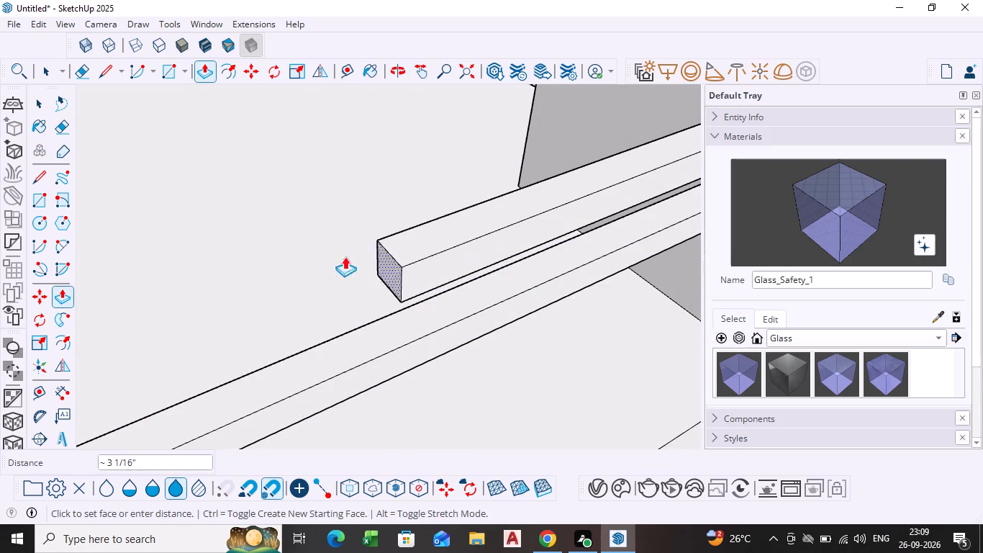
{"action": "left_click_drag", "start_coordinate": [345, 256], "coordinate": [45, 311]}
Push/Pull the second bar's end face about another 2' 7/8" toward the opposite raised wall.
{"action": "scroll", "coordinate": [68, 304], "scroll_direction": "down", "scroll_amount": 10}
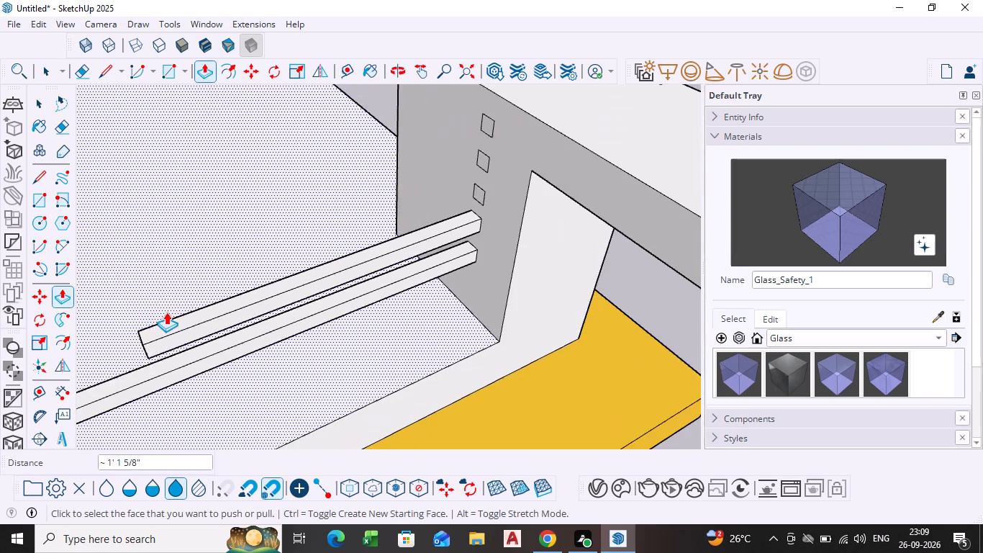
{"action": "middle_click_drag", "start_coordinate": [168, 312], "coordinate": [493, 153], "text": "shift"}
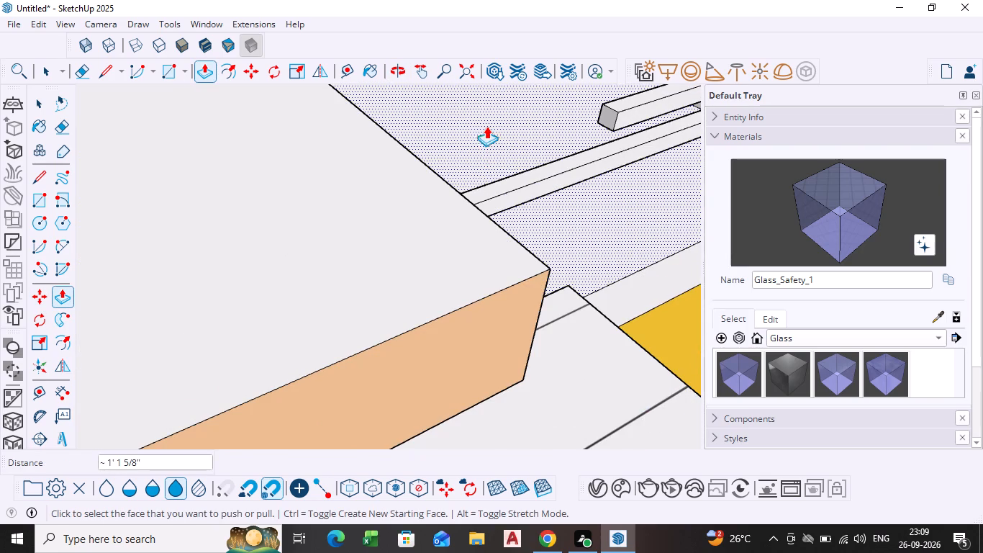
{"action": "scroll", "coordinate": [503, 148], "scroll_direction": "up", "scroll_amount": 2}
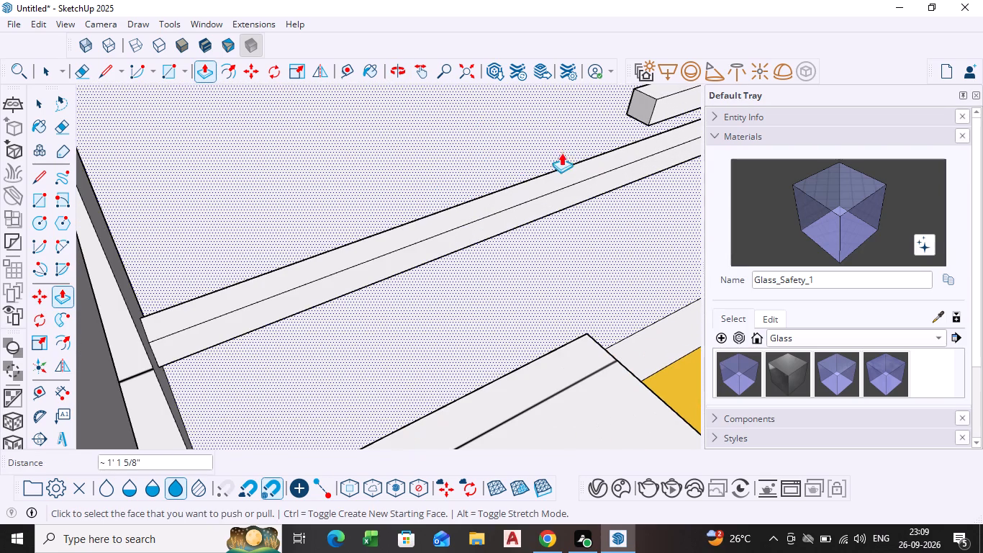
{"action": "middle_click_drag", "start_coordinate": [558, 155], "coordinate": [520, 202], "text": "shift"}
{"action": "left_click_drag", "start_coordinate": [581, 171], "coordinate": [489, 211]}
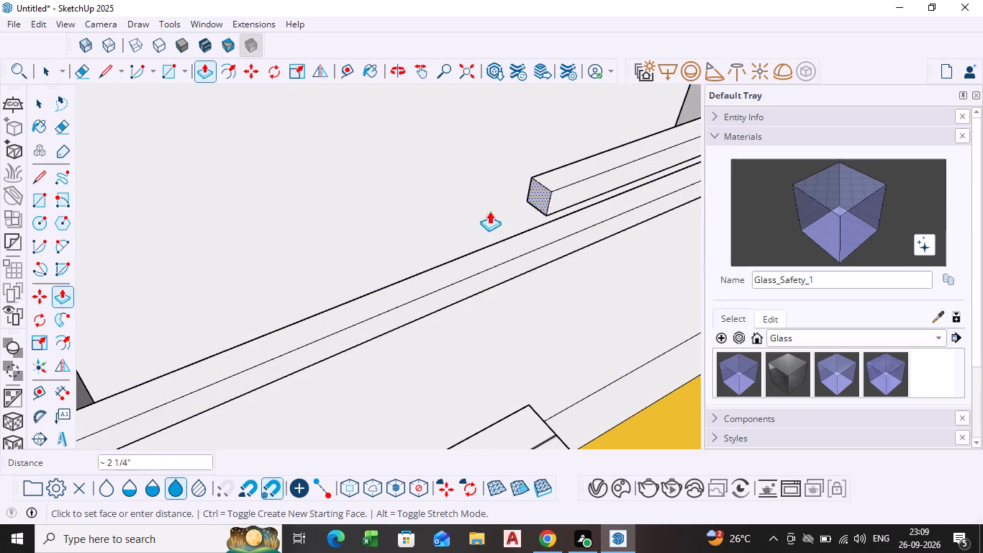
{"action": "left_click_drag", "start_coordinate": [489, 211], "coordinate": [70, 377]}
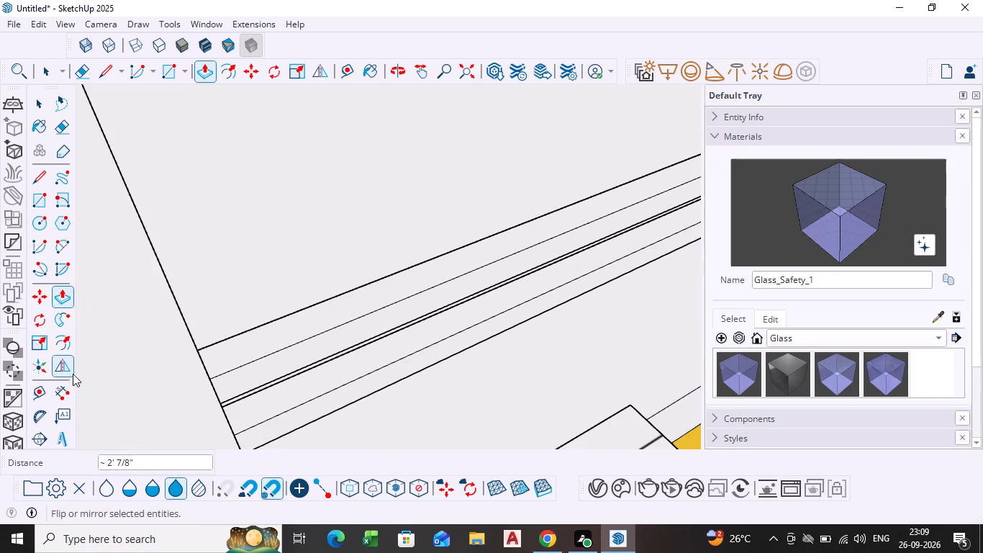
Push/Pull the second bar's end face across the small remaining gap to the dark side face of the opposite wall.
{"action": "scroll", "coordinate": [236, 354], "scroll_direction": "down", "scroll_amount": 1}
{"action": "middle_click_drag", "start_coordinate": [236, 354], "coordinate": [163, 267]}
{"action": "middle_click_drag", "start_coordinate": [126, 290], "coordinate": [127, 291]}
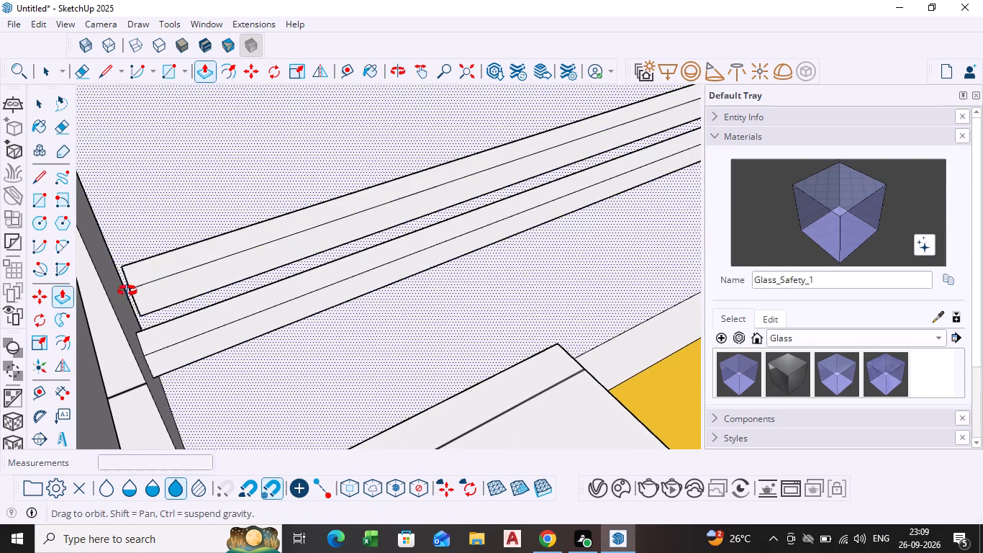
{"action": "middle_click_drag", "start_coordinate": [127, 291], "coordinate": [140, 287]}
{"action": "middle_click_drag", "start_coordinate": [184, 307], "coordinate": [158, 313]}
{"action": "scroll", "coordinate": [142, 302], "scroll_direction": "up", "scroll_amount": 6}
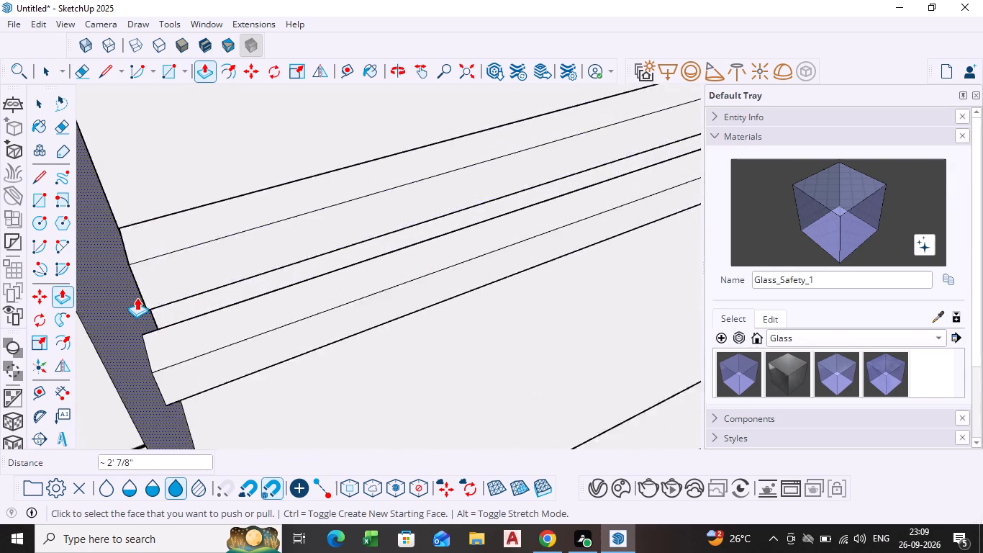
{"action": "scroll", "coordinate": [137, 297], "scroll_direction": "up", "scroll_amount": 2}
{"action": "middle_click_drag", "start_coordinate": [136, 297], "coordinate": [156, 291]}
{"action": "scroll", "coordinate": [130, 281], "scroll_direction": "up", "scroll_amount": 3}
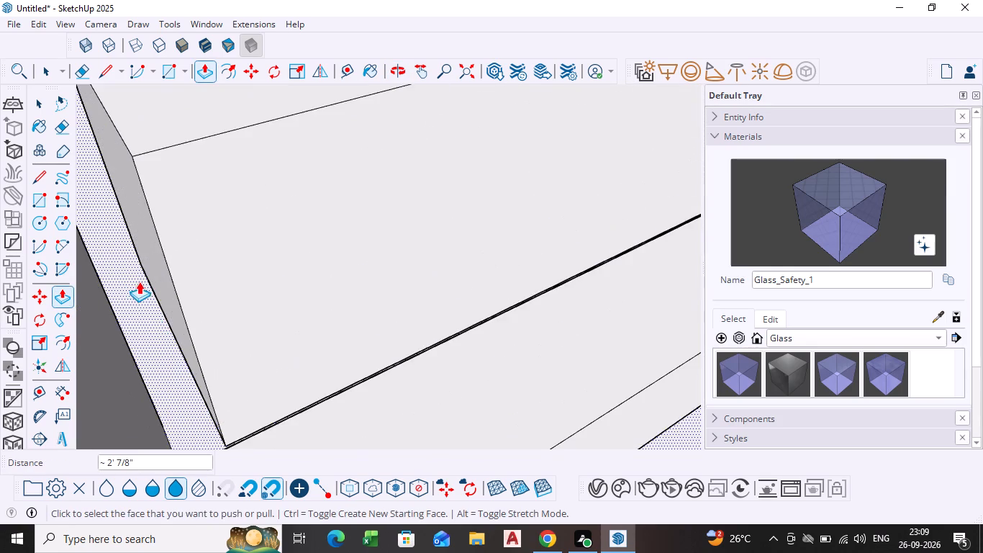
{"action": "middle_click_drag", "start_coordinate": [139, 282], "coordinate": [154, 285]}
{"action": "left_click_drag", "start_coordinate": [204, 267], "coordinate": [50, 322]}
{"action": "scroll", "coordinate": [103, 313], "scroll_direction": "down", "scroll_amount": 6}
{"action": "scroll", "coordinate": [253, 290], "scroll_direction": "down", "scroll_amount": 5}
{"action": "key", "text": "Escape"}
{"action": "key", "text": "grave"}
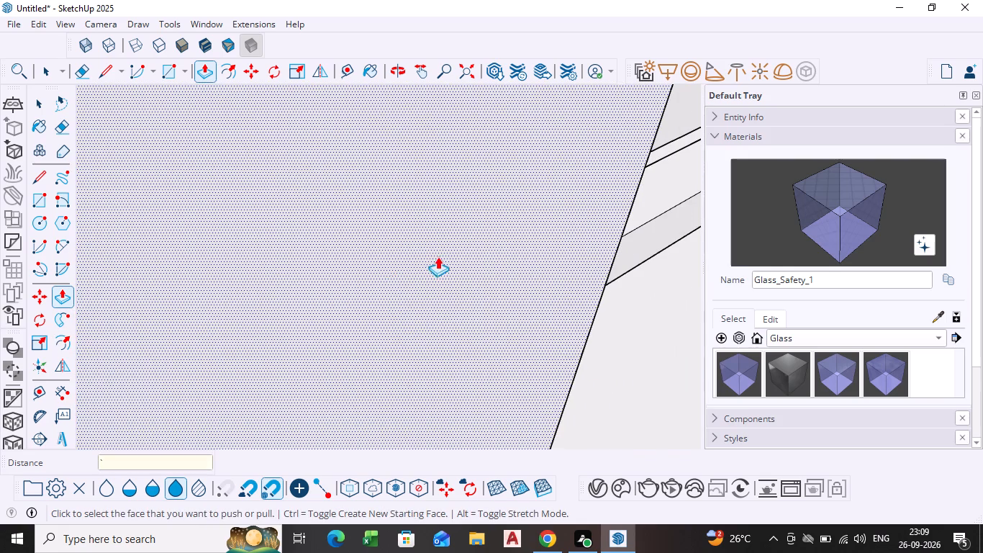
{"action": "key", "text": "space"}
Push/Pull the small rectangle above the two bars out from the pillar face, repeating the last distance to form a short stub.
{"action": "scroll", "coordinate": [512, 263], "scroll_direction": "down", "scroll_amount": 5}
{"action": "scroll", "coordinate": [597, 292], "scroll_direction": "down", "scroll_amount": 2}
{"action": "middle_click_drag", "start_coordinate": [597, 292], "coordinate": [407, 300]}
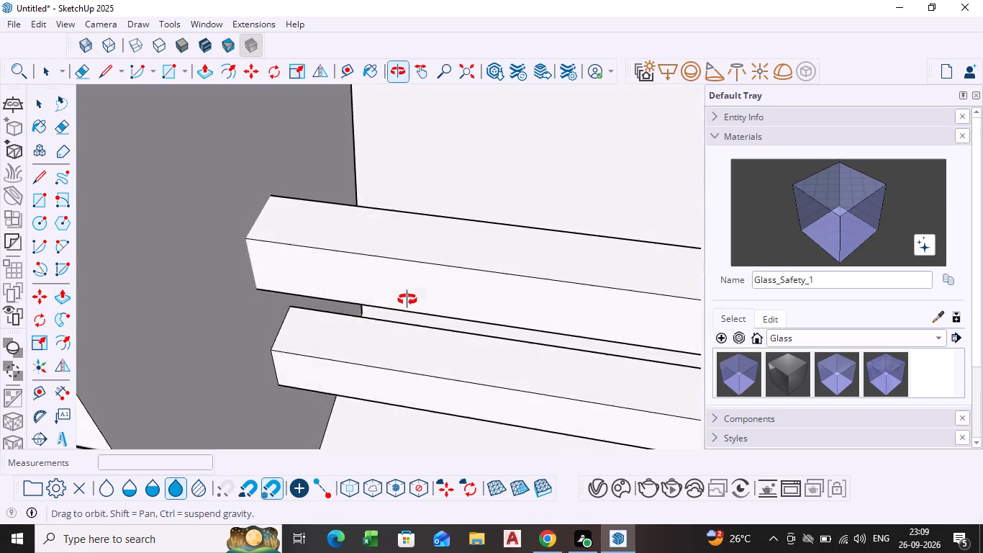
{"action": "middle_click_drag", "start_coordinate": [407, 300], "coordinate": [409, 297]}
{"action": "scroll", "coordinate": [415, 291], "scroll_direction": "down", "scroll_amount": 17}
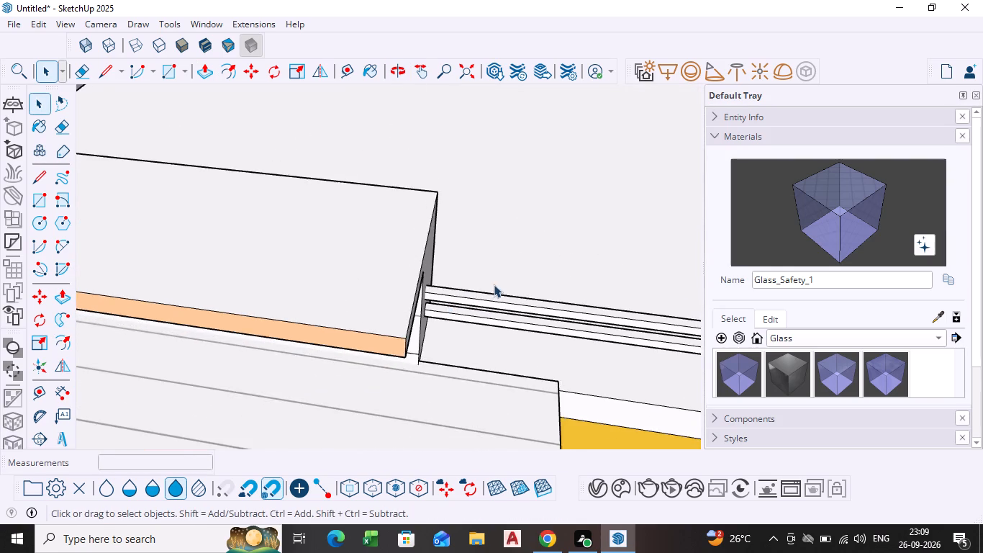
{"action": "scroll", "coordinate": [489, 284], "scroll_direction": "down", "scroll_amount": 1, "text": "shift"}
{"action": "middle_click_drag", "start_coordinate": [483, 284], "coordinate": [166, 302], "text": "shift"}
{"action": "middle_click_drag", "start_coordinate": [336, 380], "coordinate": [435, 315]}
{"action": "scroll", "coordinate": [411, 324], "scroll_direction": "up", "scroll_amount": 3}
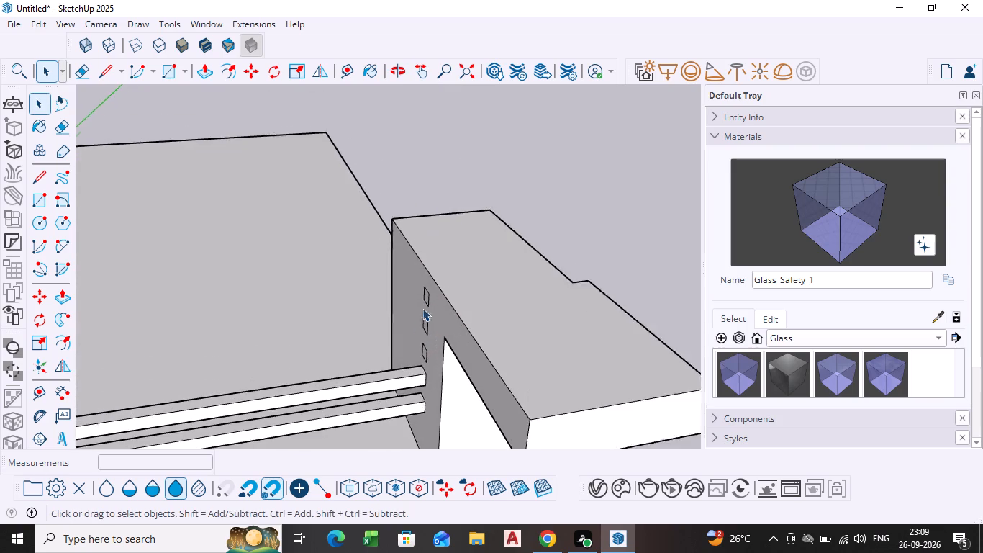
{"action": "scroll", "coordinate": [422, 308], "scroll_direction": "up", "scroll_amount": 4}
{"action": "left_click", "coordinate": [422, 357]}
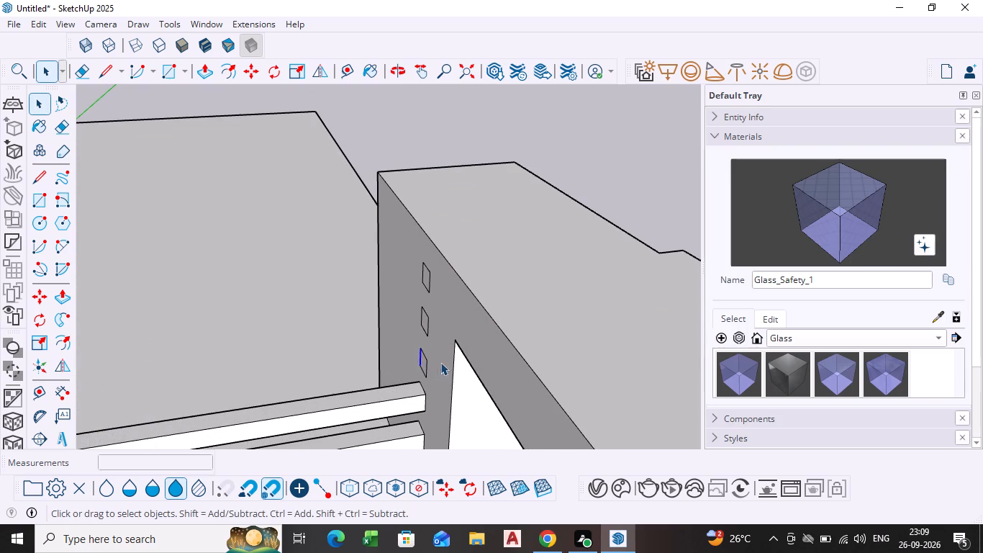
{"action": "middle_click_drag", "start_coordinate": [440, 390], "coordinate": [463, 374]}
{"action": "scroll", "coordinate": [411, 359], "scroll_direction": "up", "scroll_amount": 5}
{"action": "left_click", "coordinate": [448, 361]}
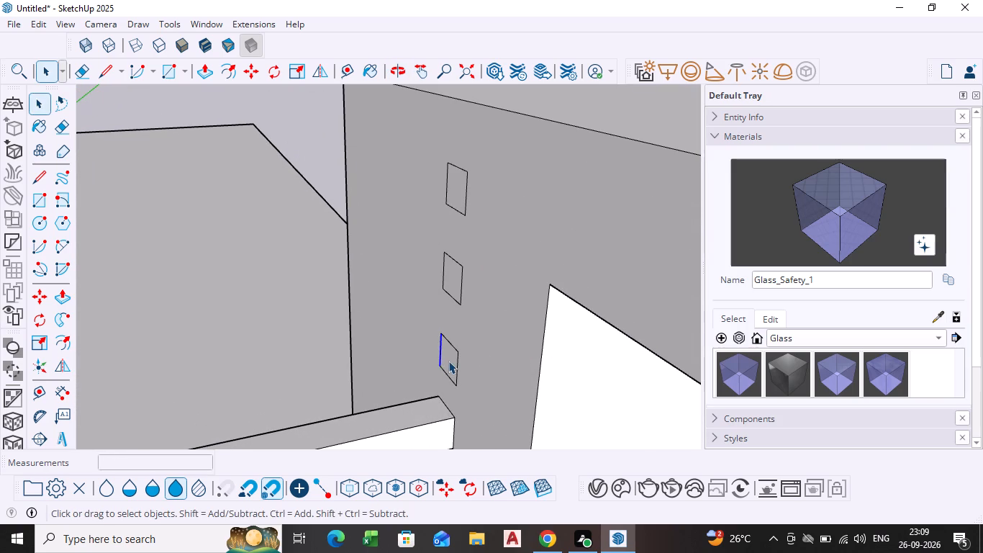
{"action": "left_click", "coordinate": [448, 361]}
{"action": "key", "text": "p"}
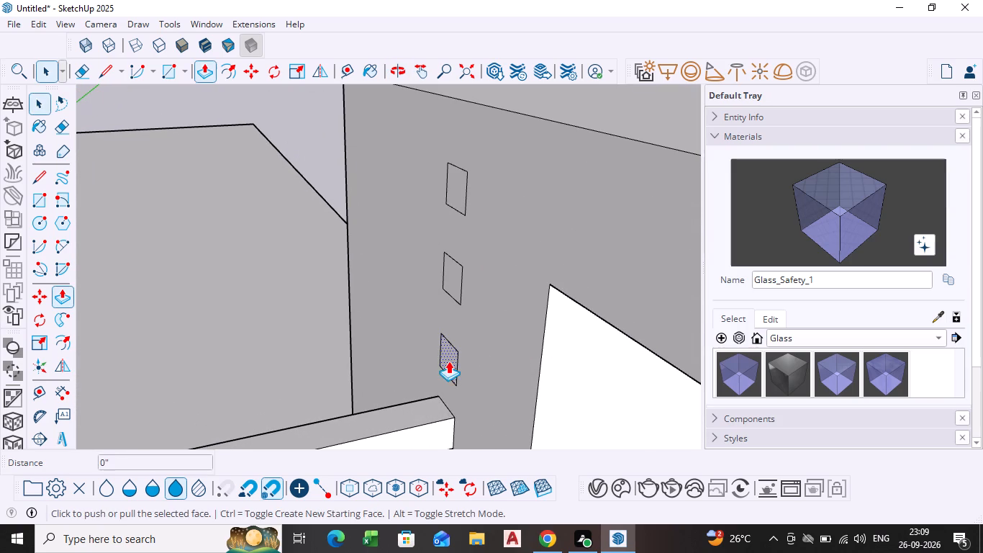
{"action": "double_click", "coordinate": [449, 356]}
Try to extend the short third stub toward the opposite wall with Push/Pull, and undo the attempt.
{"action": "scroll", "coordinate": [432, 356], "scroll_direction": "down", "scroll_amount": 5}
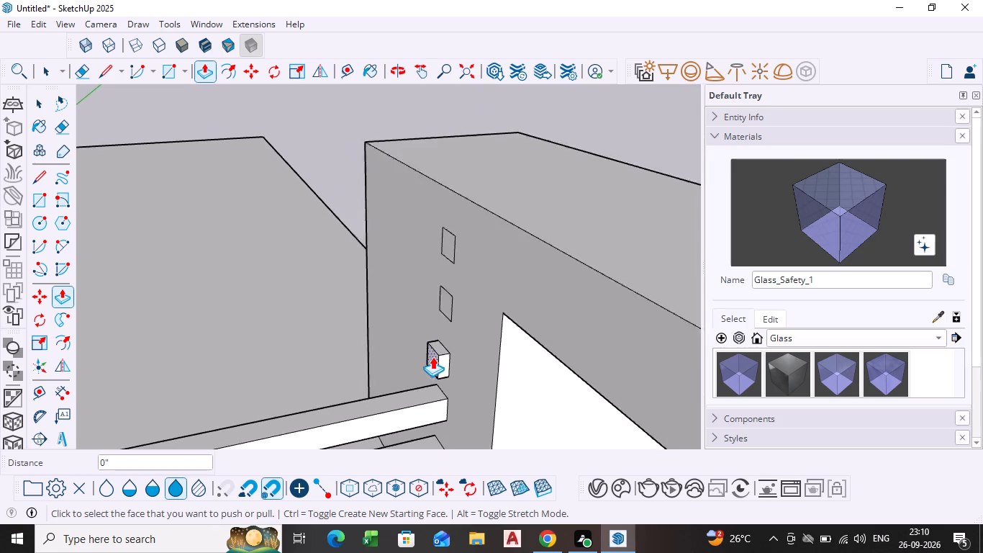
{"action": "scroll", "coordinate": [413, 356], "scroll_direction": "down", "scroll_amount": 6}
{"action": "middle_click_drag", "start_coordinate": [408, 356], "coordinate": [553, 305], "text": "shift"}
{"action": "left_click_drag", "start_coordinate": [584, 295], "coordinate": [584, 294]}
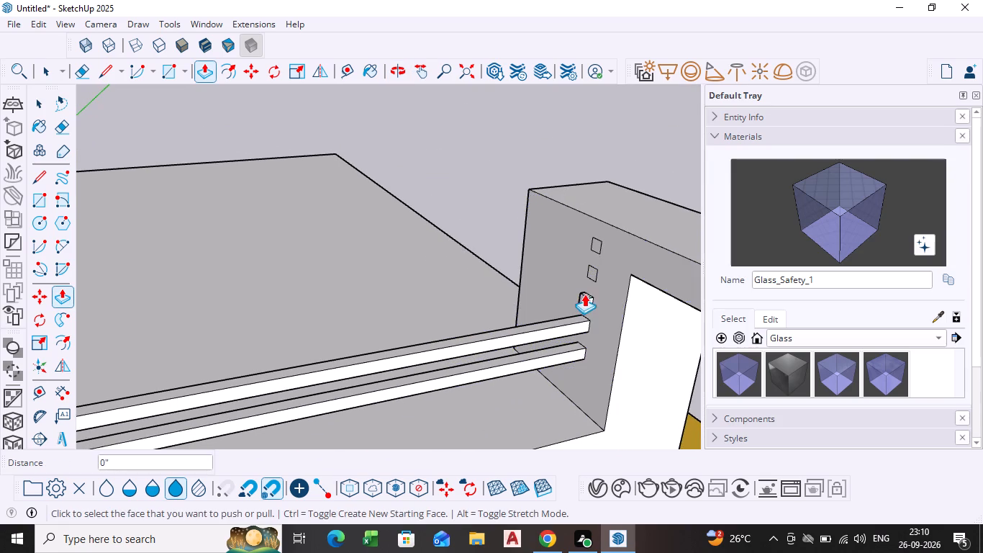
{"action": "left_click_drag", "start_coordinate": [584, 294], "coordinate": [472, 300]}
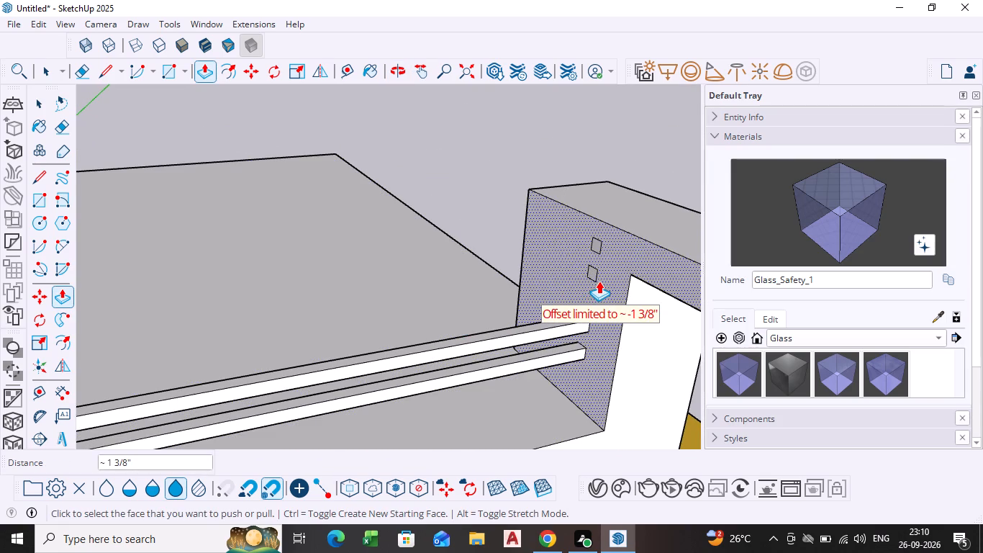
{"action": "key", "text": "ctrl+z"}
Push/Pull the third stub's end face outward from the pillar to lengthen it into a bar above the other two.
{"action": "scroll", "coordinate": [519, 295], "scroll_direction": "up", "scroll_amount": 4}
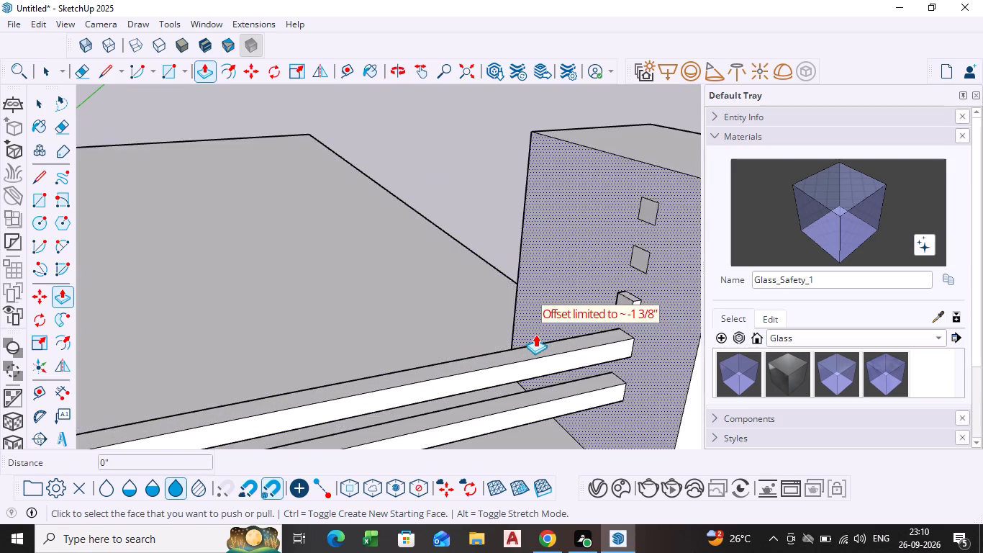
{"action": "scroll", "coordinate": [535, 334], "scroll_direction": "down", "scroll_amount": 5}
{"action": "middle_click_drag", "start_coordinate": [456, 331], "coordinate": [428, 220], "text": "shift"}
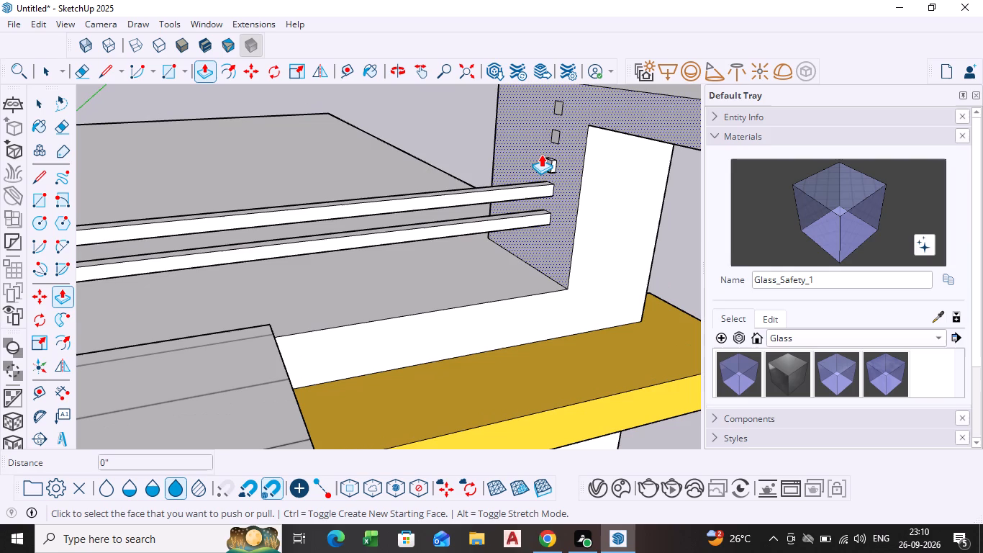
{"action": "scroll", "coordinate": [545, 157], "scroll_direction": "up", "scroll_amount": 12}
{"action": "left_click_drag", "start_coordinate": [550, 163], "coordinate": [272, 219]}
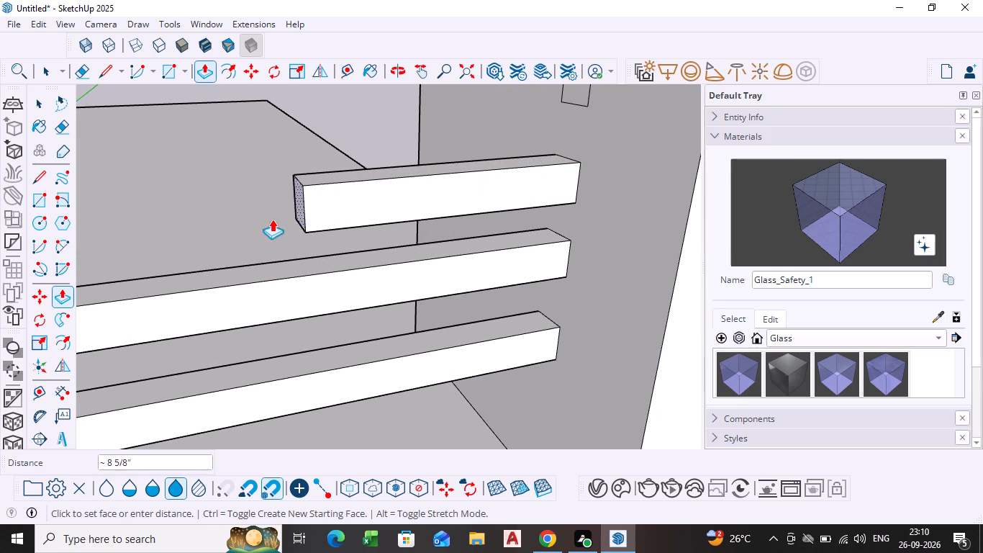
{"action": "left_click_drag", "start_coordinate": [272, 219], "coordinate": [155, 226]}
Push/Pull the third bar's end face about 2' 6 5/8" further across the roof toward the opposite raised wall.
{"action": "scroll", "coordinate": [156, 222], "scroll_direction": "down", "scroll_amount": 6}
{"action": "middle_click_drag", "start_coordinate": [158, 221], "coordinate": [251, 210], "text": "shift"}
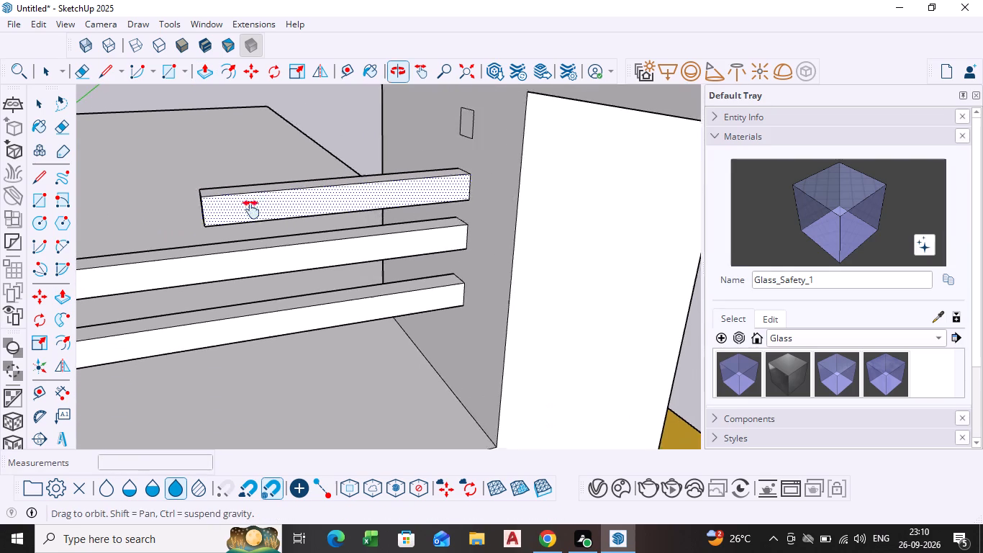
{"action": "scroll", "coordinate": [258, 210], "scroll_direction": "down", "scroll_amount": 1, "text": "shift"}
{"action": "middle_click_drag", "start_coordinate": [251, 210], "coordinate": [427, 207], "text": "shift"}
{"action": "scroll", "coordinate": [291, 215], "scroll_direction": "down", "scroll_amount": 5}
{"action": "middle_click_drag", "start_coordinate": [292, 217], "coordinate": [461, 221], "text": "shift"}
{"action": "scroll", "coordinate": [629, 216], "scroll_direction": "up", "scroll_amount": 4}
{"action": "left_click_drag", "start_coordinate": [598, 210], "coordinate": [60, 300]}
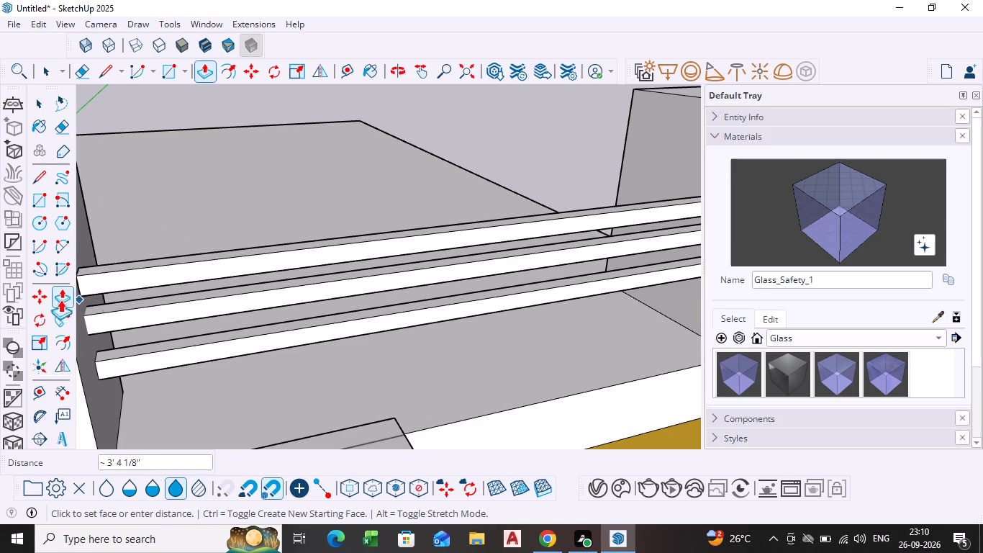
{"action": "left_click_drag", "start_coordinate": [60, 300], "coordinate": [422, 252]}
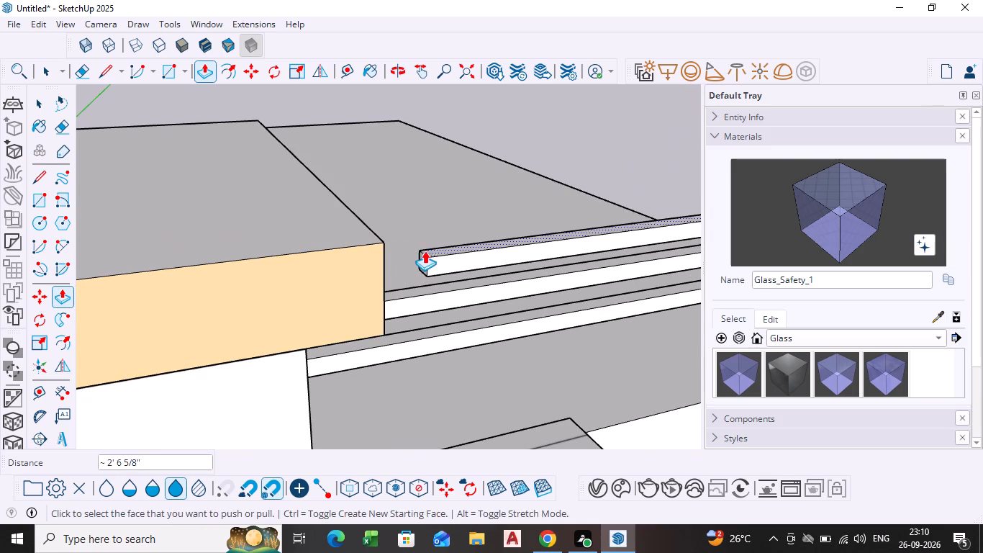
Push/Pull the third bar's end face about 9 11/16" further to meet the opposite raised wall.
{"action": "middle_click_drag", "start_coordinate": [425, 253], "coordinate": [372, 239]}
{"action": "scroll", "coordinate": [317, 264], "scroll_direction": "up", "scroll_amount": 3}
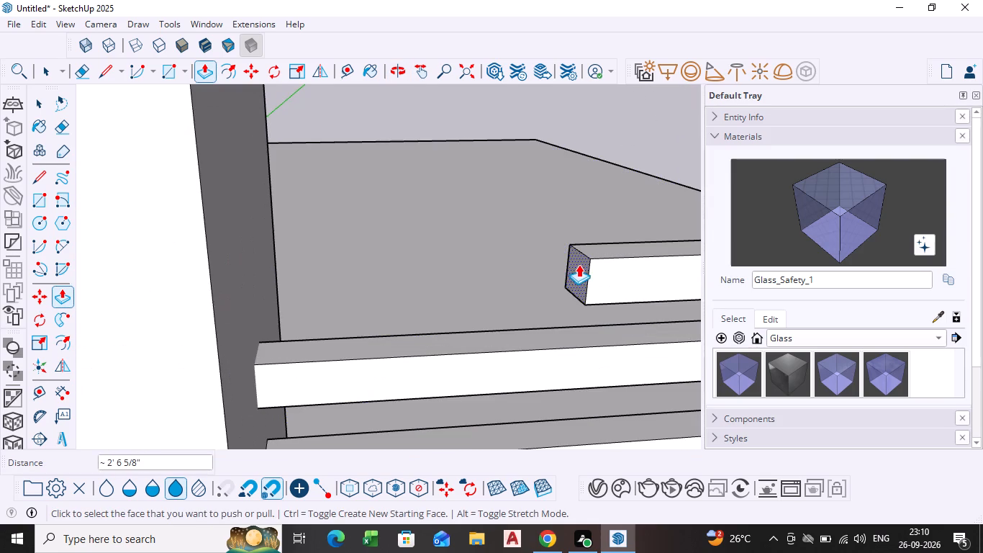
{"action": "left_click_drag", "start_coordinate": [579, 264], "coordinate": [244, 270]}
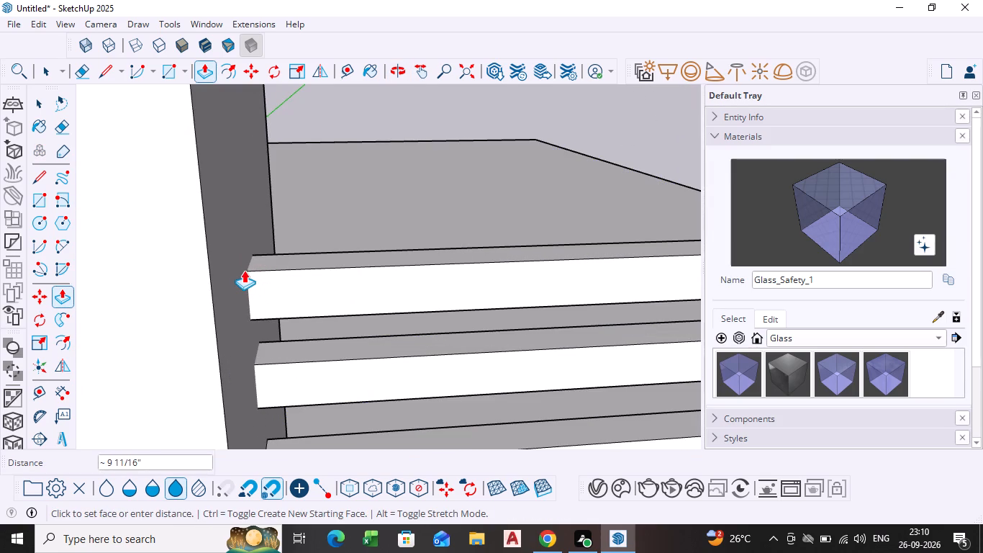
{"action": "left_click_drag", "start_coordinate": [244, 270], "coordinate": [243, 270]}
Push/Pull the small rectangle just above the three bars out from the pillar face to start a fourth bar.
{"action": "scroll", "coordinate": [263, 274], "scroll_direction": "down", "scroll_amount": 10}
{"action": "scroll", "coordinate": [549, 320], "scroll_direction": "down", "scroll_amount": 3}
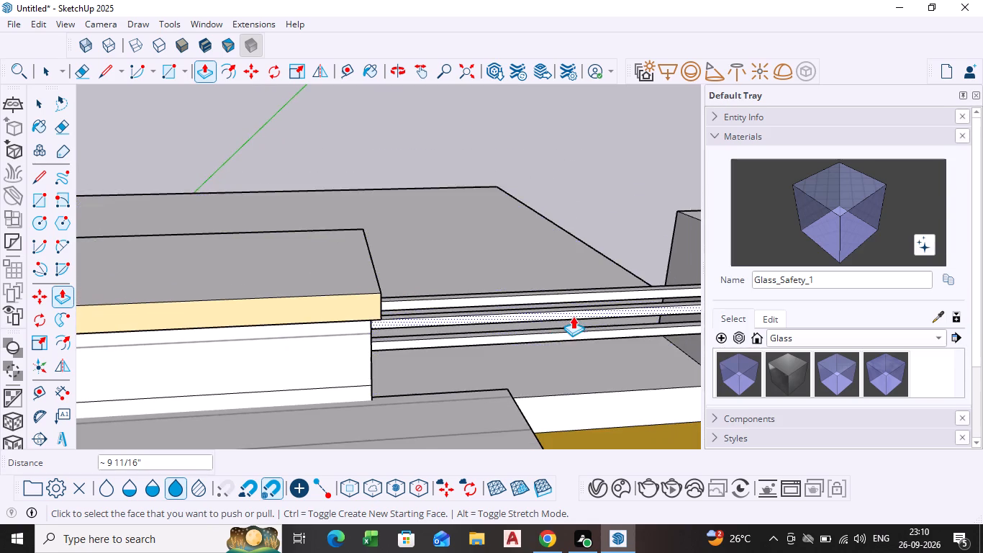
{"action": "middle_click_drag", "start_coordinate": [573, 315], "coordinate": [335, 293], "text": "shift"}
{"action": "middle_click_drag", "start_coordinate": [444, 257], "coordinate": [485, 292]}
{"action": "scroll", "coordinate": [486, 229], "scroll_direction": "up", "scroll_amount": 6}
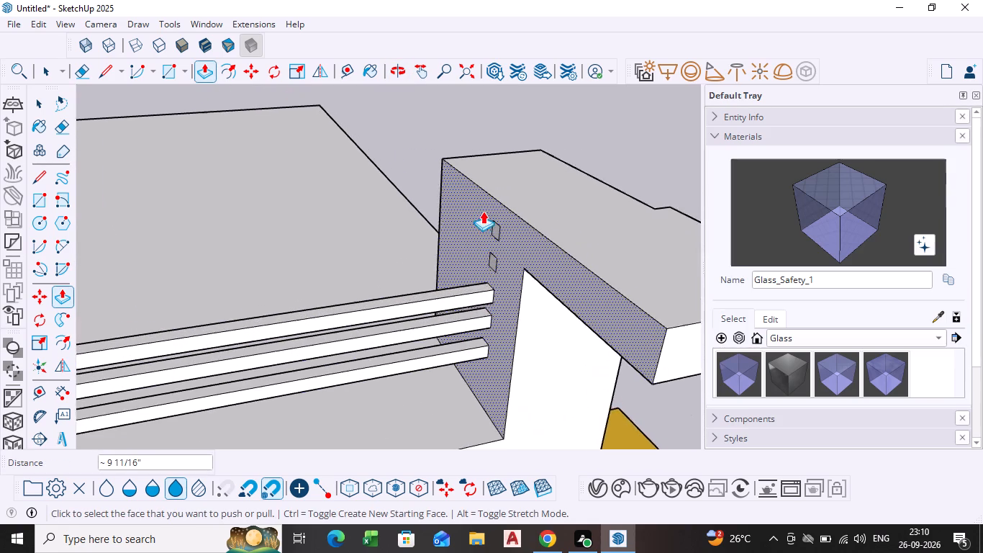
{"action": "scroll", "coordinate": [486, 264], "scroll_direction": "up", "scroll_amount": 6}
{"action": "left_click_drag", "start_coordinate": [498, 263], "coordinate": [140, 317]}
Push/Pull the fourth bar's end face further across the roof, away from the pillar.
{"action": "scroll", "coordinate": [140, 316], "scroll_direction": "down", "scroll_amount": 6}
{"action": "middle_click_drag", "start_coordinate": [142, 313], "coordinate": [171, 301]}
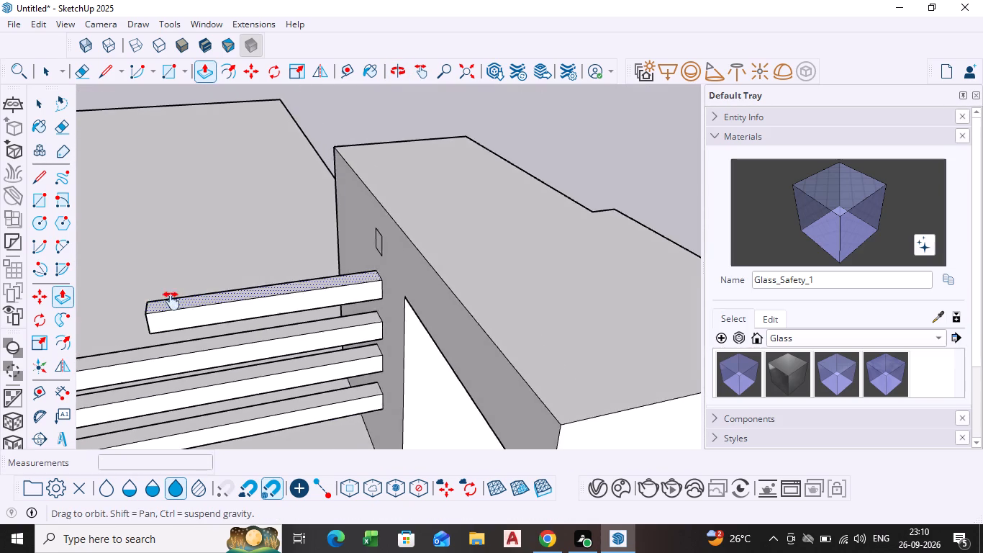
{"action": "middle_click_drag", "start_coordinate": [171, 301], "coordinate": [508, 240]}
{"action": "left_click_drag", "start_coordinate": [499, 241], "coordinate": [322, 262]}
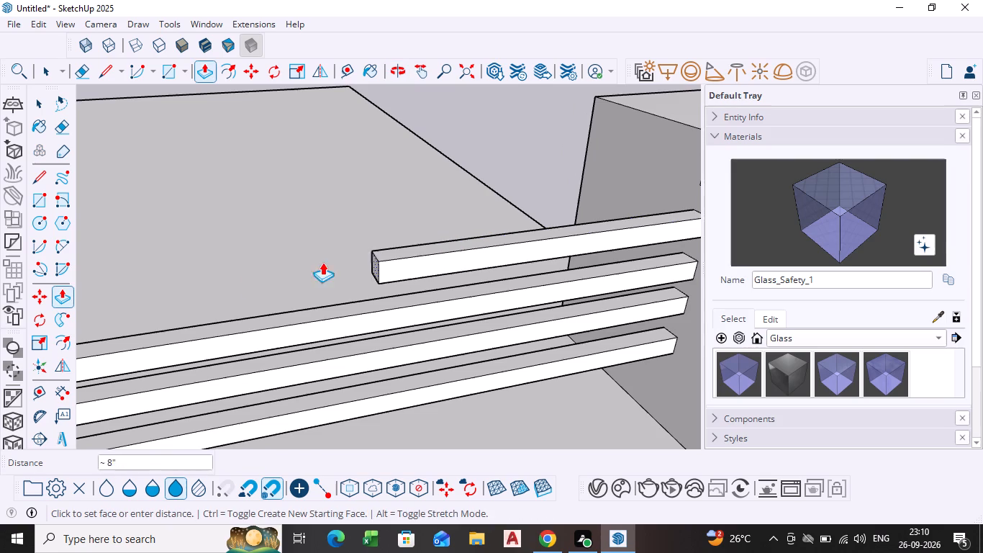
{"action": "left_click_drag", "start_coordinate": [322, 262], "coordinate": [90, 310]}
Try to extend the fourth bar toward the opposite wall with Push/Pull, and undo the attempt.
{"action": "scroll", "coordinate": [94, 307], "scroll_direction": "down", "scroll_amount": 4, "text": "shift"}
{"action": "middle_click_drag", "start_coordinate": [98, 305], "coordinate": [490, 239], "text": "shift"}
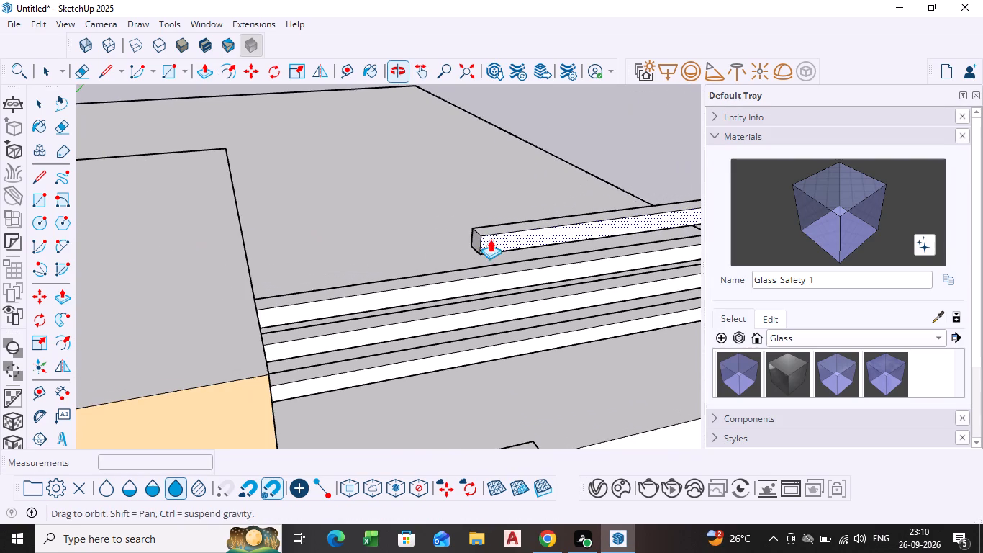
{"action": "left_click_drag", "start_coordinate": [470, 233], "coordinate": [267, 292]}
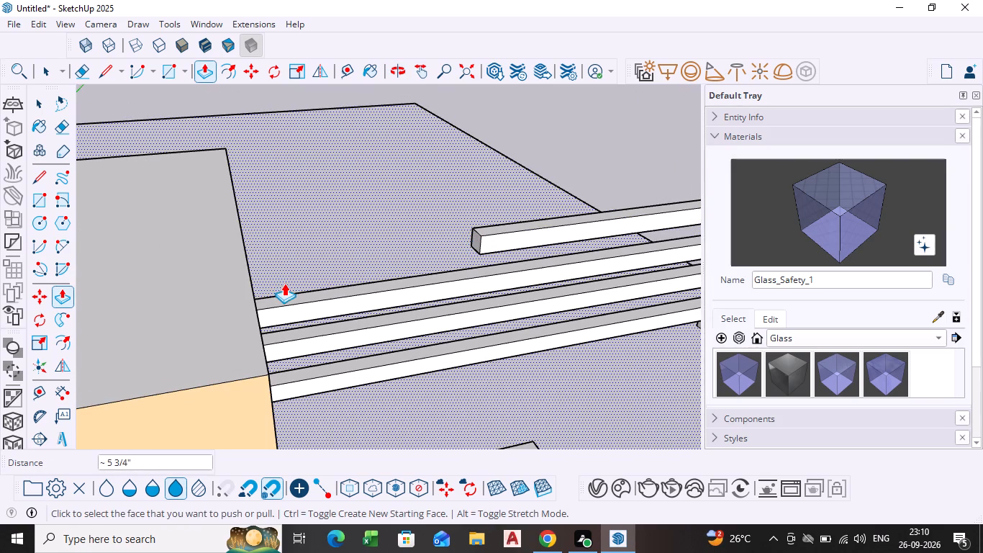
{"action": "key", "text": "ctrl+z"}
Push/Pull the fourth bar's end face toward the opposite raised wall by about 9 1/16" and another 5 1/8" or so.
{"action": "scroll", "coordinate": [387, 275], "scroll_direction": "up", "scroll_amount": 3}
{"action": "left_click_drag", "start_coordinate": [547, 210], "coordinate": [158, 296]}
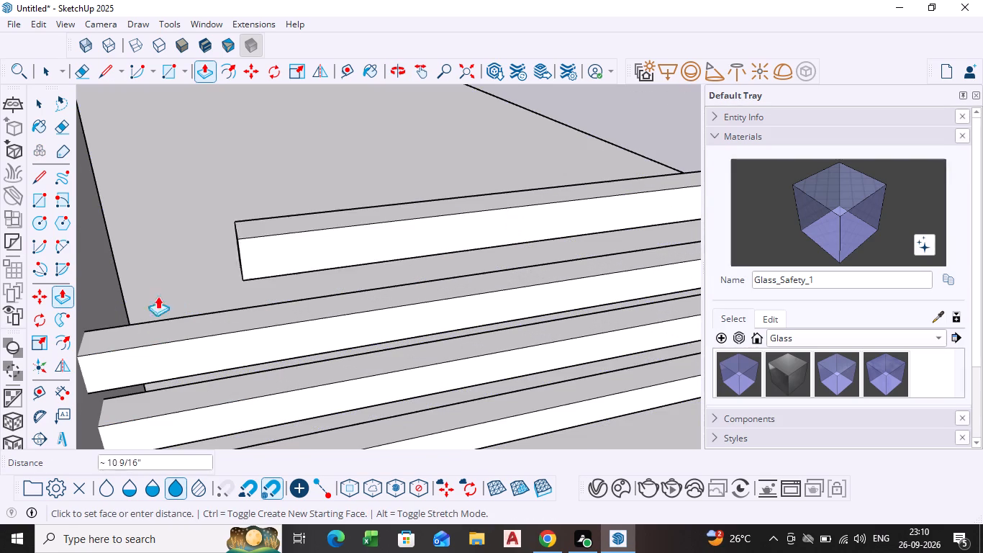
{"action": "left_click_drag", "start_coordinate": [158, 296], "coordinate": [517, 302]}
{"action": "middle_click_drag", "start_coordinate": [520, 300], "coordinate": [517, 302]}
{"action": "scroll", "coordinate": [518, 302], "scroll_direction": "down", "scroll_amount": 1}
{"action": "middle_click_drag", "start_coordinate": [517, 302], "coordinate": [420, 290]}
{"action": "scroll", "coordinate": [513, 270], "scroll_direction": "up", "scroll_amount": 3}
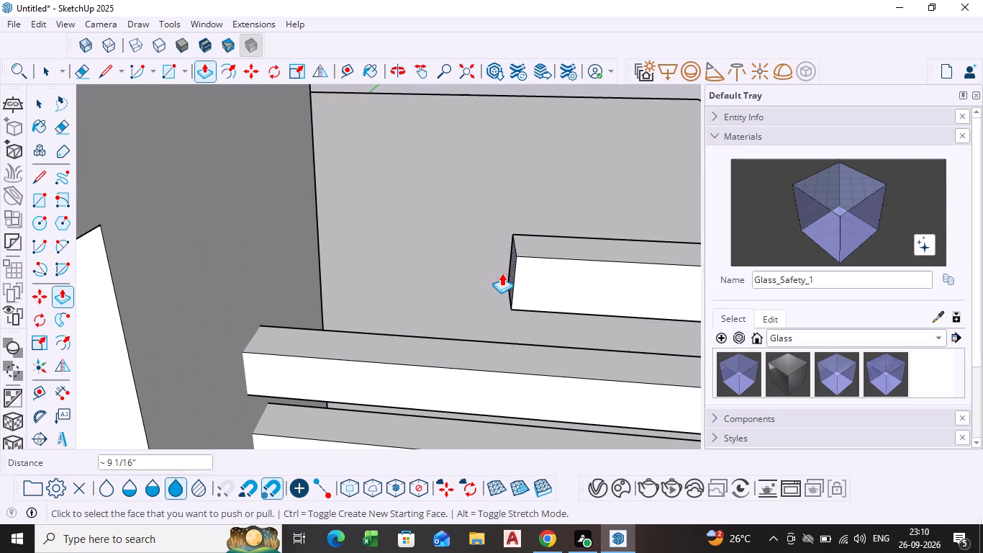
{"action": "scroll", "coordinate": [509, 272], "scroll_direction": "up", "scroll_amount": 4}
{"action": "middle_click_drag", "start_coordinate": [509, 272], "coordinate": [516, 276]}
{"action": "left_click_drag", "start_coordinate": [512, 276], "coordinate": [208, 271]}
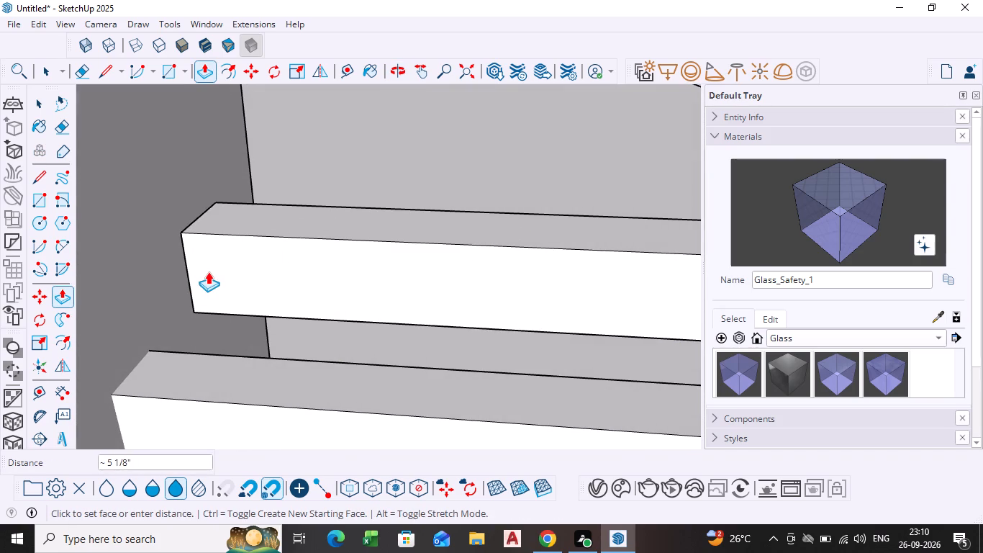
{"action": "left_click_drag", "start_coordinate": [208, 271], "coordinate": [196, 270]}
Push/Pull the fourth bar's end face about 1 5/8" more to close the small gap to the opposite raised wall.
{"action": "scroll", "coordinate": [248, 284], "scroll_direction": "down", "scroll_amount": 10}
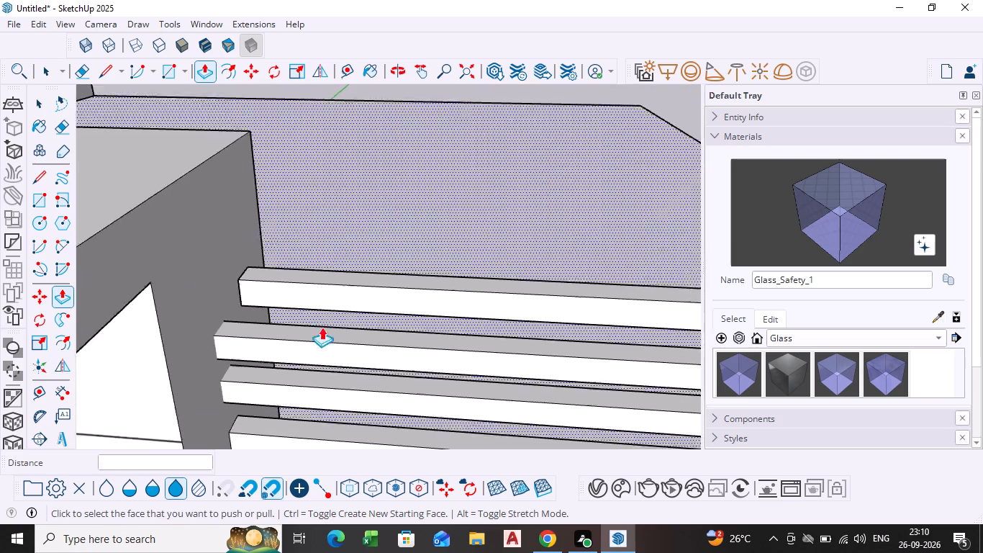
{"action": "key", "text": "space"}
{"action": "scroll", "coordinate": [409, 343], "scroll_direction": "down", "scroll_amount": 5}
{"action": "middle_click_drag", "start_coordinate": [397, 336], "coordinate": [401, 305]}
{"action": "scroll", "coordinate": [260, 297], "scroll_direction": "up", "scroll_amount": 5}
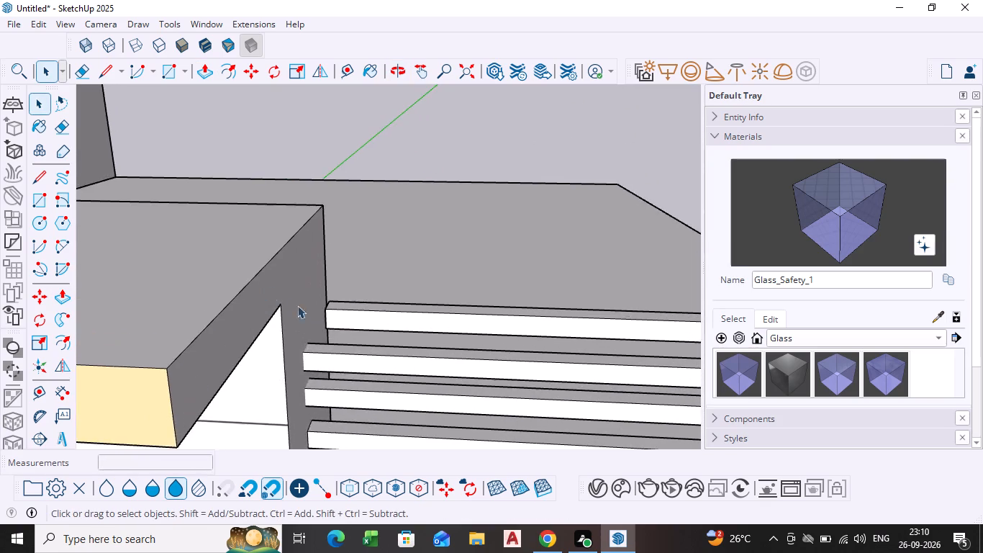
{"action": "scroll", "coordinate": [297, 305], "scroll_direction": "up", "scroll_amount": 3}
{"action": "middle_click_drag", "start_coordinate": [319, 294], "coordinate": [341, 331]}
{"action": "scroll", "coordinate": [322, 325], "scroll_direction": "up", "scroll_amount": 5}
{"action": "middle_click_drag", "start_coordinate": [325, 323], "coordinate": [385, 338]}
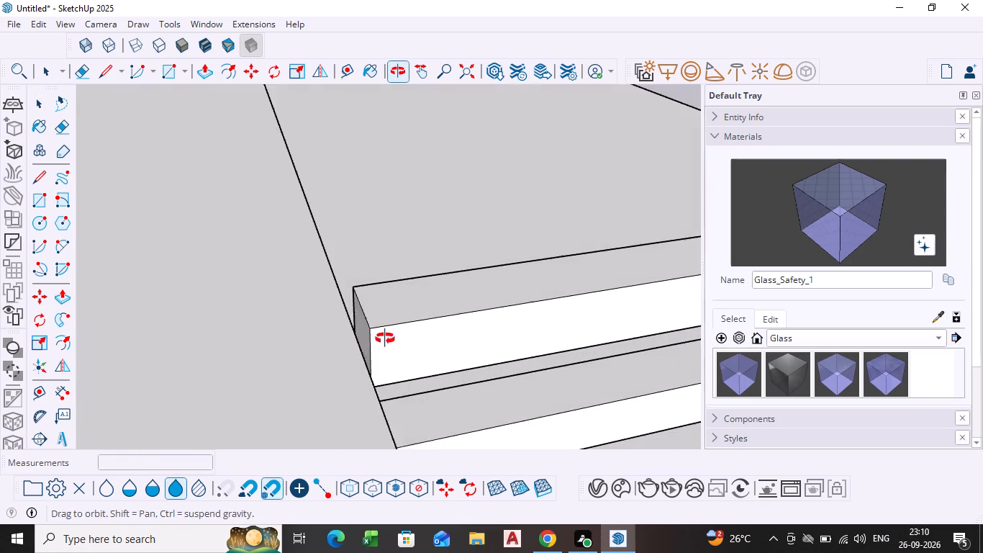
{"action": "middle_click_drag", "start_coordinate": [385, 338], "coordinate": [386, 338]}
{"action": "middle_click_drag", "start_coordinate": [388, 339], "coordinate": [350, 341]}
{"action": "scroll", "coordinate": [349, 338], "scroll_direction": "up", "scroll_amount": 3}
{"action": "scroll", "coordinate": [363, 328], "scroll_direction": "down", "scroll_amount": 3}
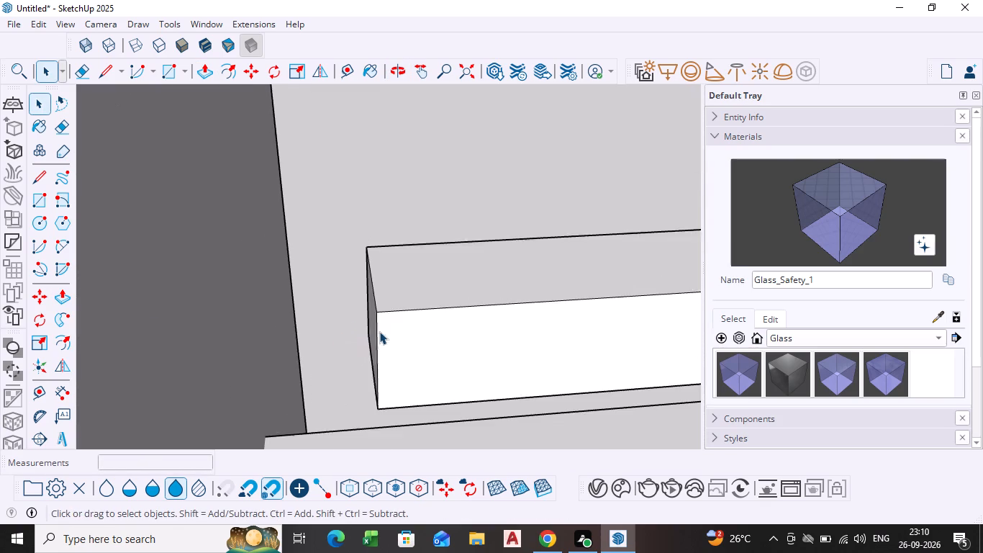
{"action": "middle_click", "coordinate": [361, 322]}
{"action": "scroll", "coordinate": [365, 329], "scroll_direction": "up", "scroll_amount": 3}
{"action": "scroll", "coordinate": [446, 349], "scroll_direction": "down", "scroll_amount": 2}
{"action": "left_click", "coordinate": [491, 356]}
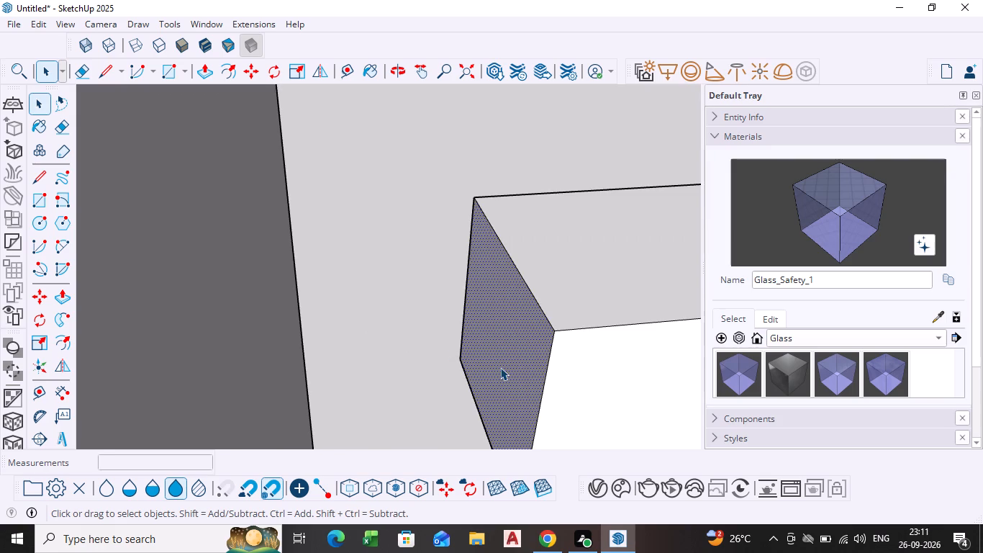
{"action": "key", "text": "p"}
{"action": "left_click_drag", "start_coordinate": [501, 367], "coordinate": [214, 348]}
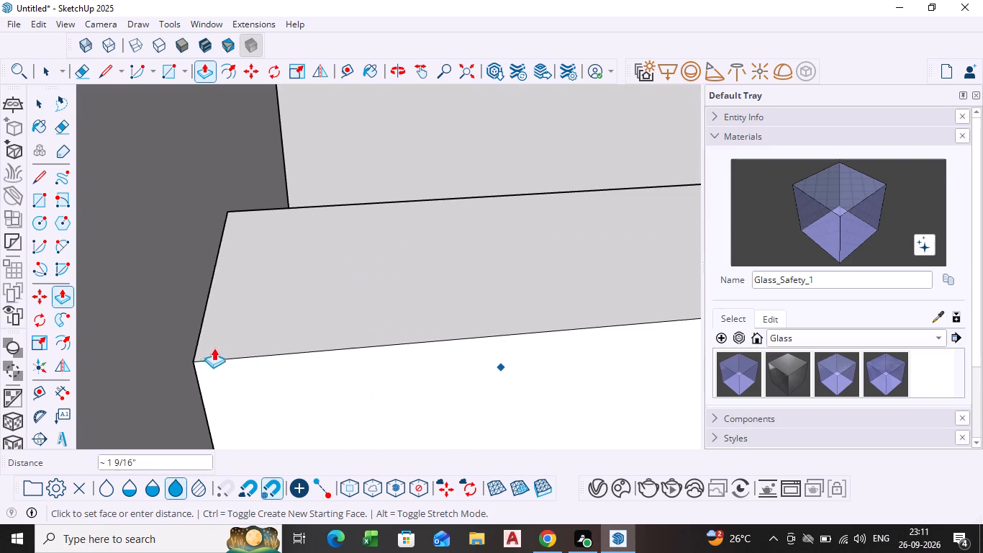
{"action": "left_click_drag", "start_coordinate": [214, 348], "coordinate": [179, 348]}
Push/Pull the topmost small rectangle out from the pillar face, repeating the last distance twice to form a short fifth stub.
{"action": "scroll", "coordinate": [178, 346], "scroll_direction": "down", "scroll_amount": 20}
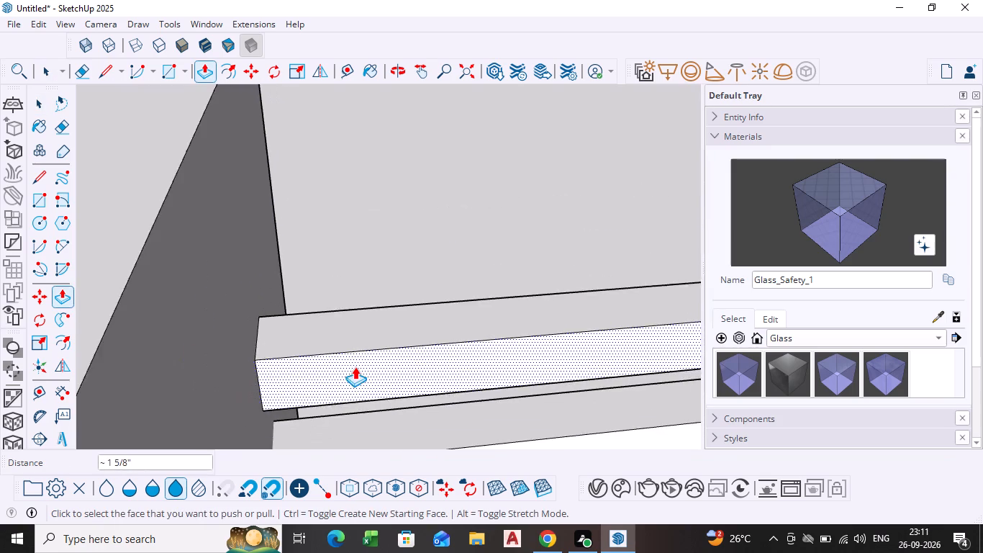
{"action": "scroll", "coordinate": [355, 367], "scroll_direction": "down", "scroll_amount": 3}
{"action": "scroll", "coordinate": [517, 364], "scroll_direction": "down", "scroll_amount": 4}
{"action": "middle_click_drag", "start_coordinate": [508, 359], "coordinate": [186, 340], "text": "shift"}
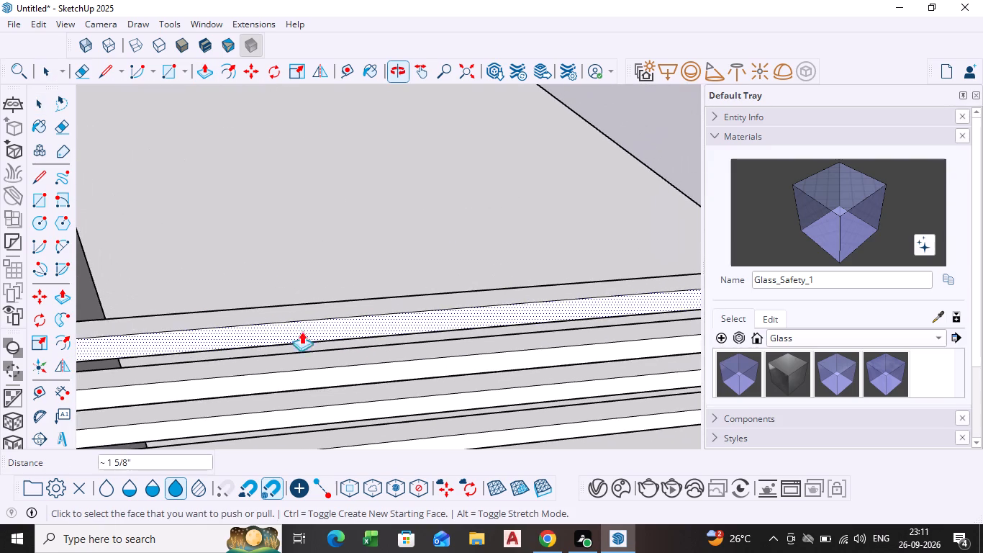
{"action": "scroll", "coordinate": [534, 302], "scroll_direction": "down", "scroll_amount": 4}
{"action": "middle_click_drag", "start_coordinate": [529, 306], "coordinate": [147, 311], "text": "shift"}
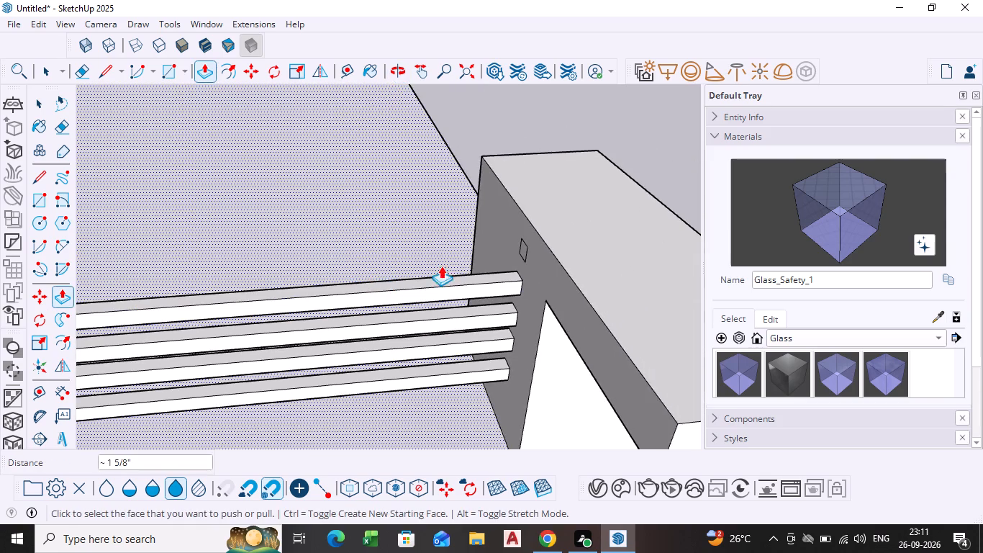
{"action": "middle_click_drag", "start_coordinate": [453, 266], "coordinate": [538, 269]}
{"action": "scroll", "coordinate": [527, 230], "scroll_direction": "up", "scroll_amount": 8}
{"action": "double_click", "coordinate": [518, 220]}
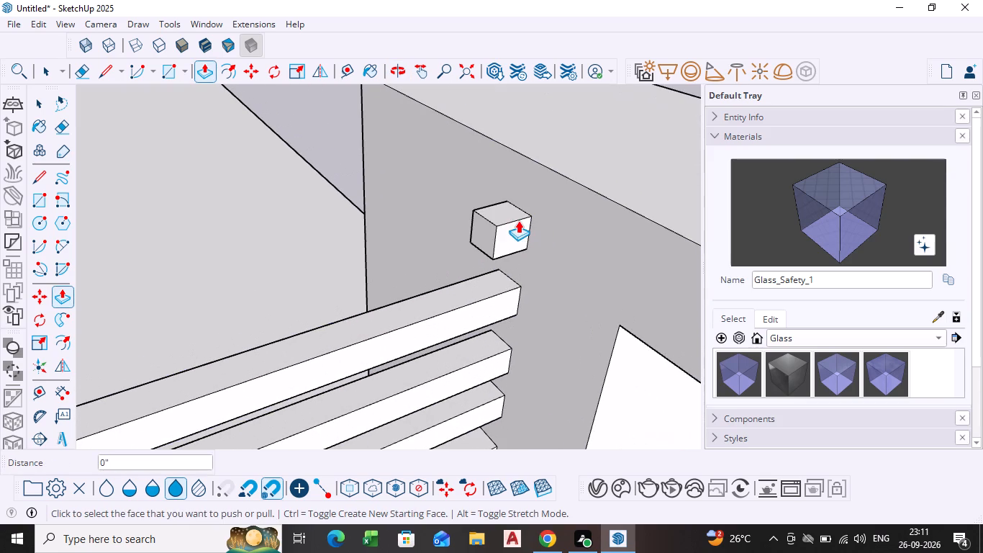
{"action": "double_click", "coordinate": [484, 222]}
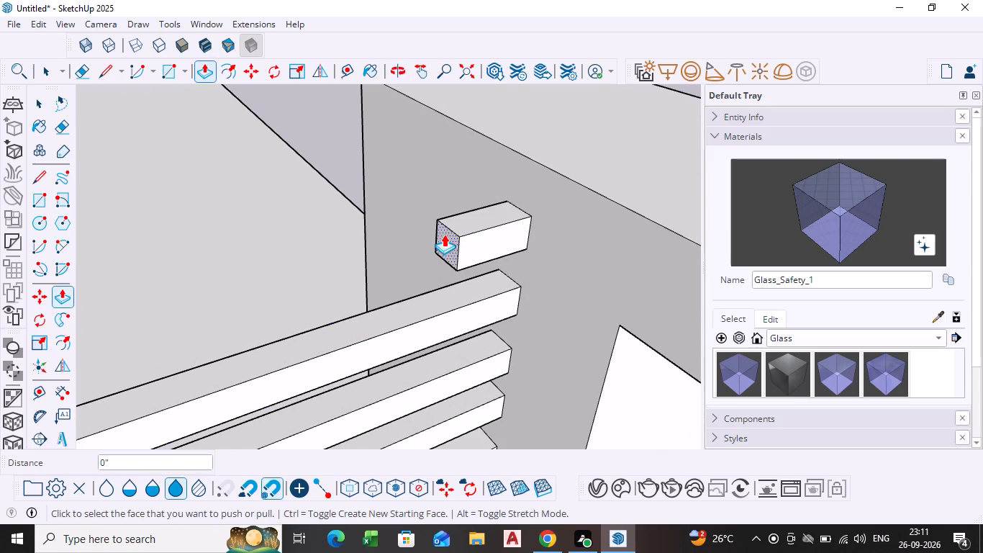
Push/Pull the fifth stub's end face about 3' 1 7/16" outward to lengthen it into a bar above the other four.
{"action": "scroll", "coordinate": [447, 239], "scroll_direction": "down", "scroll_amount": 9}
{"action": "scroll", "coordinate": [368, 253], "scroll_direction": "down", "scroll_amount": 1, "text": "shift"}
{"action": "middle_click_drag", "start_coordinate": [368, 253], "coordinate": [539, 209], "text": "shift"}
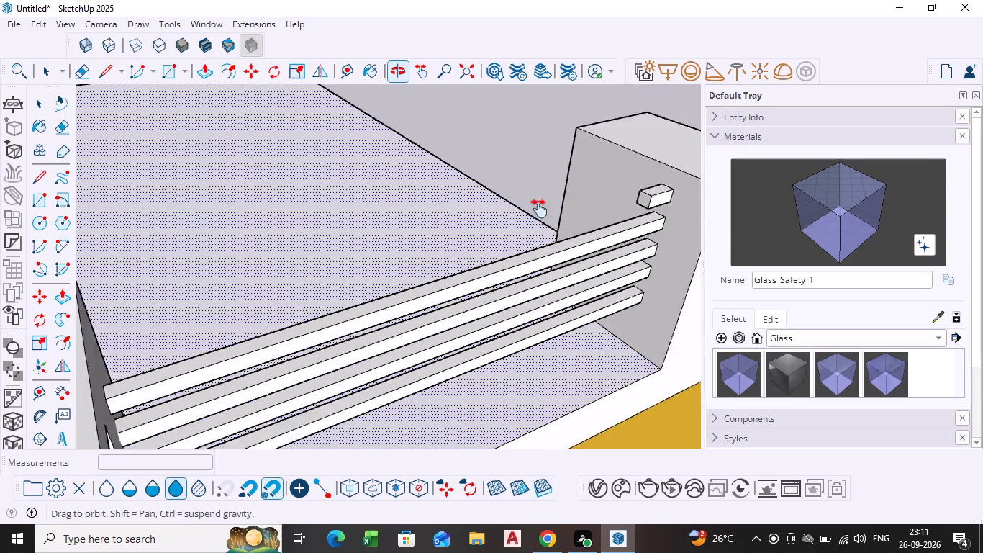
{"action": "middle_click_drag", "start_coordinate": [539, 209], "coordinate": [435, 192], "text": "shift"}
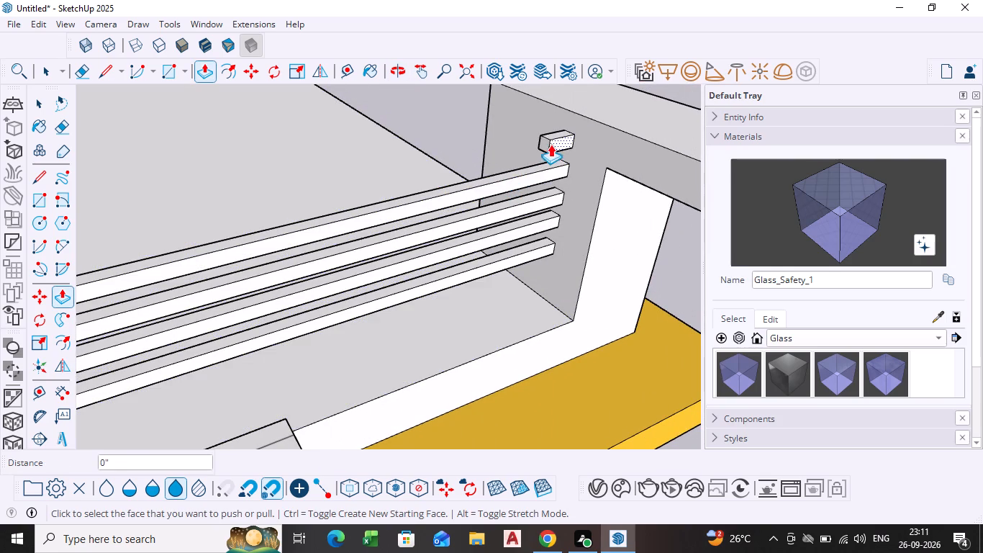
{"action": "left_click_drag", "start_coordinate": [540, 136], "coordinate": [150, 233]}
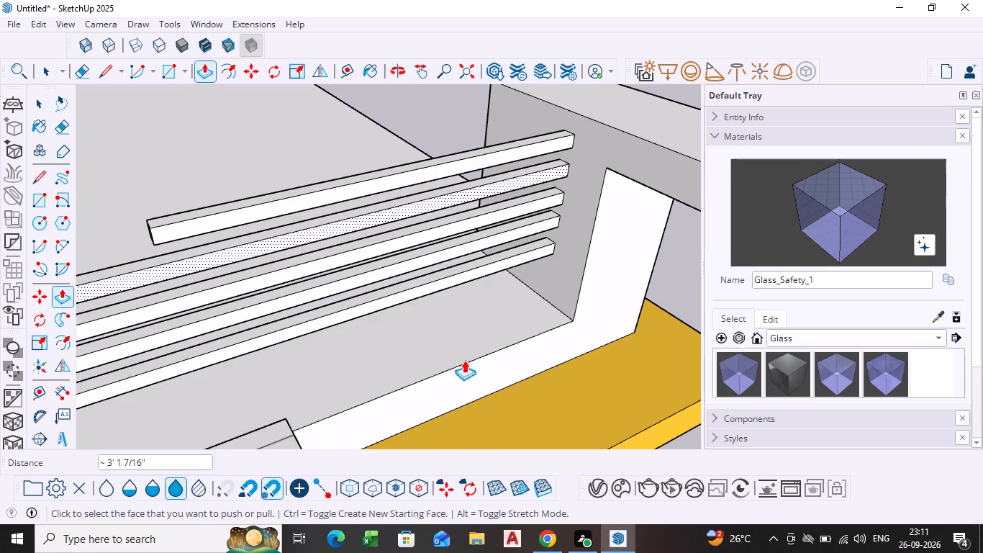
Push/Pull the fifth bar's end face about 7" further across the roof toward the opposite raised wall.
{"action": "scroll", "coordinate": [340, 373], "scroll_direction": "down", "scroll_amount": 1}
{"action": "middle_click_drag", "start_coordinate": [338, 358], "coordinate": [485, 270], "text": "shift"}
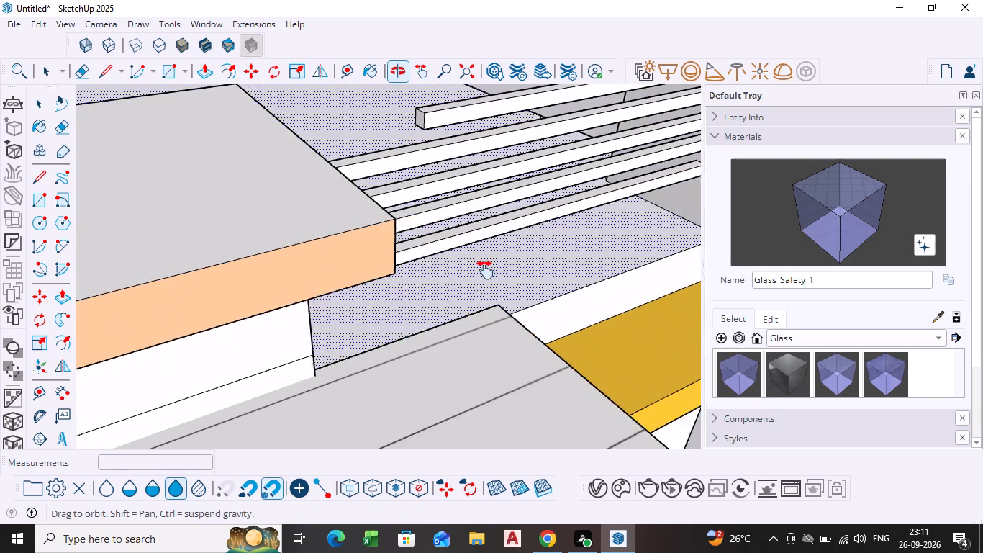
{"action": "middle_click_drag", "start_coordinate": [485, 270], "coordinate": [463, 275], "text": "shift"}
{"action": "scroll", "coordinate": [314, 247], "scroll_direction": "up", "scroll_amount": 3}
{"action": "middle_click_drag", "start_coordinate": [289, 227], "coordinate": [221, 270]}
{"action": "middle_click_drag", "start_coordinate": [326, 194], "coordinate": [328, 199], "text": "shift"}
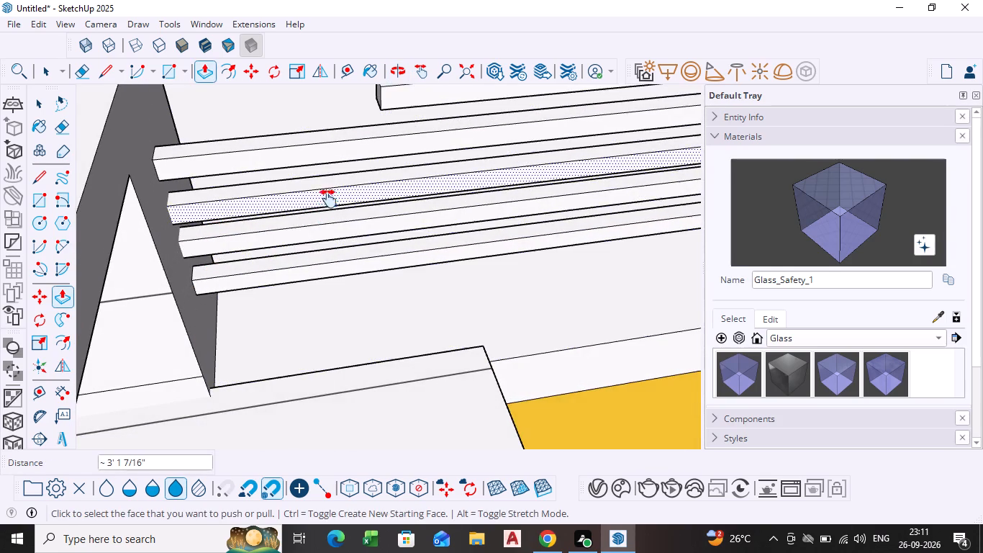
{"action": "middle_click_drag", "start_coordinate": [328, 199], "coordinate": [332, 262], "text": "shift"}
{"action": "scroll", "coordinate": [384, 176], "scroll_direction": "up", "scroll_amount": 7}
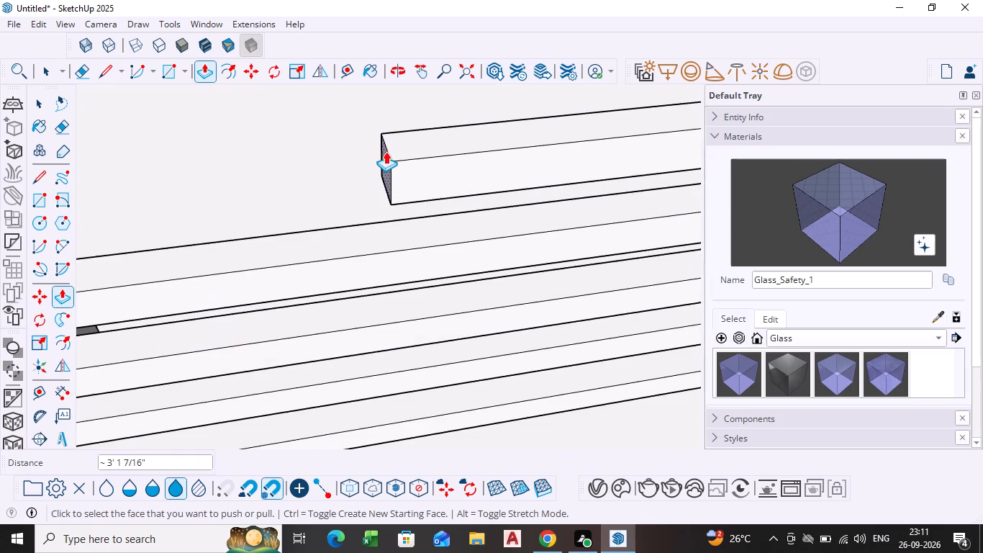
{"action": "middle_click_drag", "start_coordinate": [386, 150], "coordinate": [396, 157]}
{"action": "left_click_drag", "start_coordinate": [381, 158], "coordinate": [168, 200]}
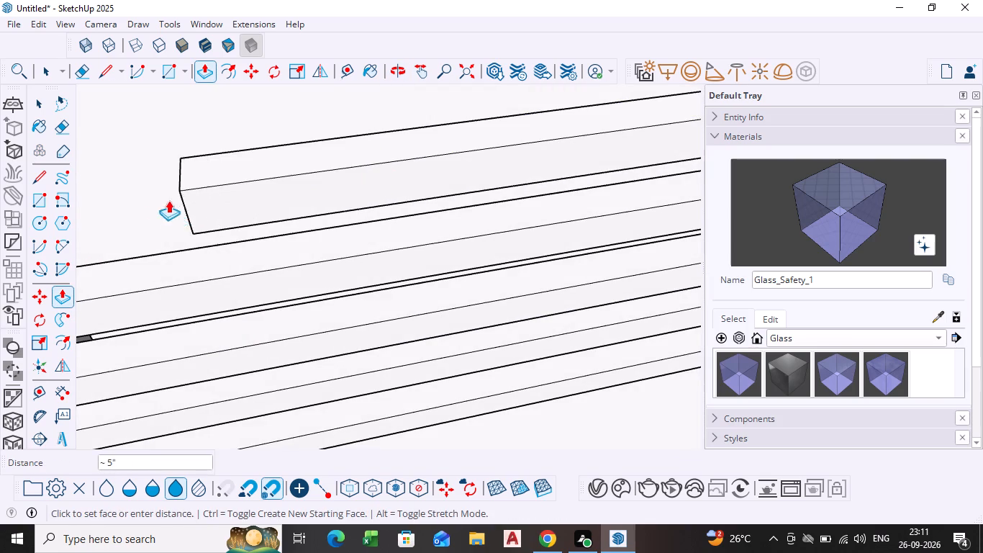
{"action": "left_click_drag", "start_coordinate": [168, 200], "coordinate": [118, 204]}
Push/Pull the fifth bar's end face about 2 1/8" closer to the opposite raised wall.
{"action": "scroll", "coordinate": [121, 197], "scroll_direction": "down", "scroll_amount": 9}
{"action": "middle_click_drag", "start_coordinate": [167, 194], "coordinate": [315, 209], "text": "shift"}
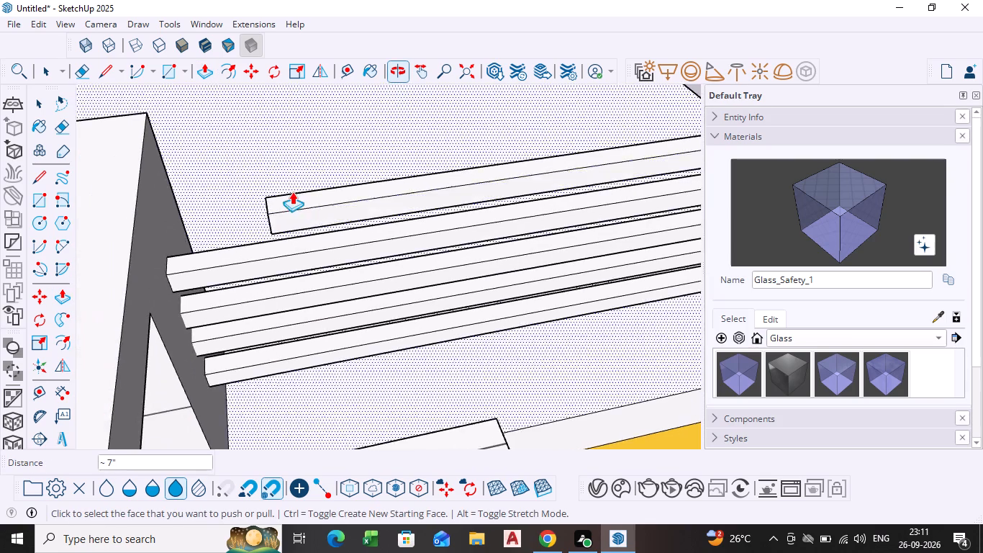
{"action": "scroll", "coordinate": [292, 192], "scroll_direction": "up", "scroll_amount": 4}
{"action": "middle_click_drag", "start_coordinate": [228, 266], "coordinate": [273, 264]}
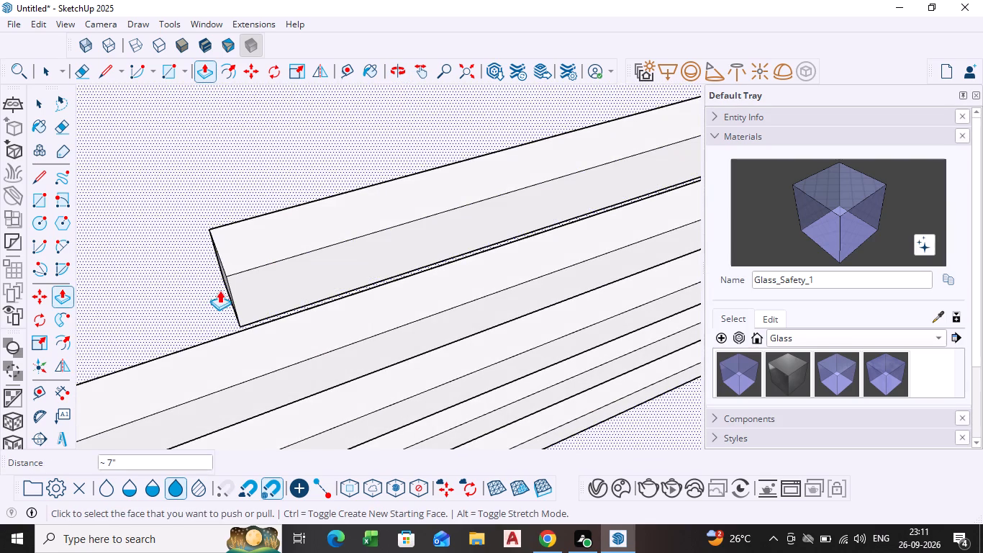
{"action": "middle_click_drag", "start_coordinate": [229, 286], "coordinate": [257, 253]}
{"action": "left_click_drag", "start_coordinate": [219, 293], "coordinate": [101, 315]}
Push/Pull the fifth bar's end face about 4 5/16" more to meet the opposite raised wall.
{"action": "scroll", "coordinate": [127, 320], "scroll_direction": "down", "scroll_amount": 5}
{"action": "middle_click_drag", "start_coordinate": [150, 316], "coordinate": [435, 174], "text": "shift"}
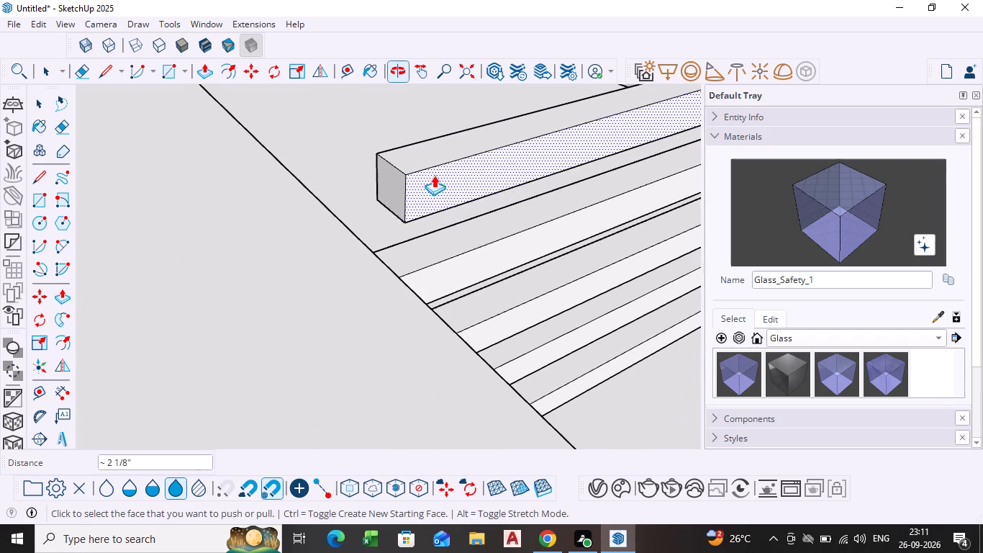
{"action": "middle_click_drag", "start_coordinate": [394, 222], "coordinate": [356, 260]}
{"action": "scroll", "coordinate": [394, 174], "scroll_direction": "up", "scroll_amount": 4}
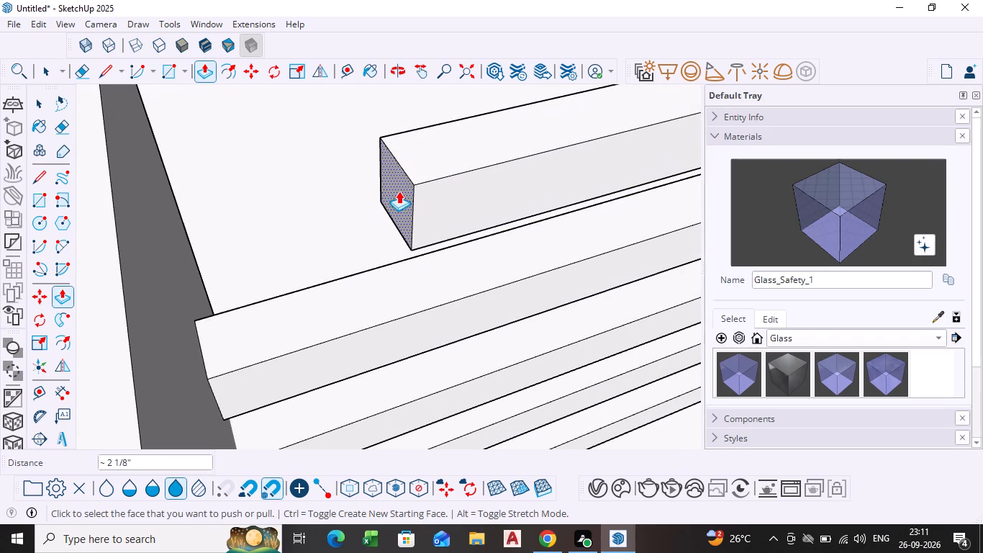
{"action": "left_click_drag", "start_coordinate": [399, 191], "coordinate": [127, 256]}
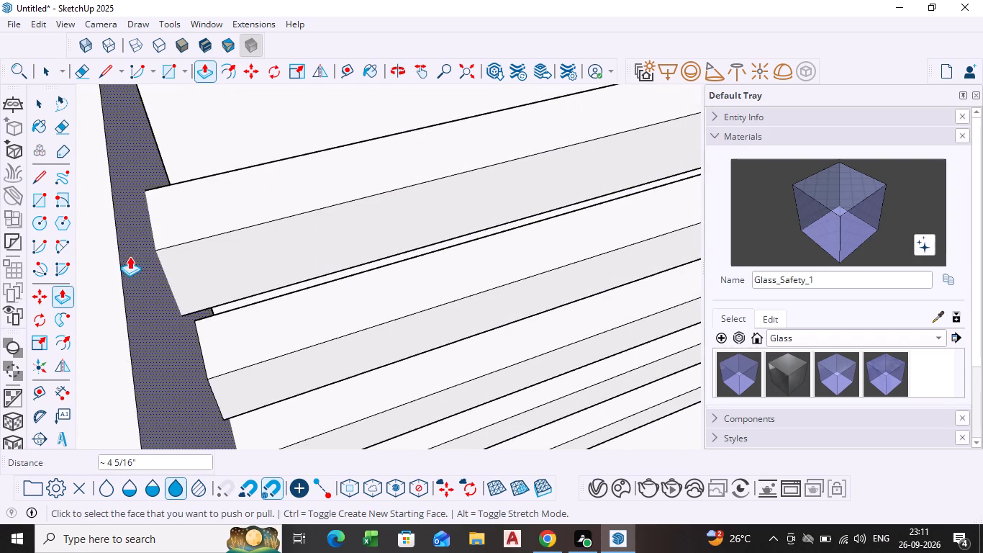
{"action": "scroll", "coordinate": [137, 258], "scroll_direction": "down", "scroll_amount": 5}
{"action": "scroll", "coordinate": [332, 265], "scroll_direction": "down", "scroll_amount": 6}
{"action": "key", "text": "space"}
{"action": "scroll", "coordinate": [453, 254], "scroll_direction": "down", "scroll_amount": 11}
{"action": "middle_click_drag", "start_coordinate": [499, 283], "coordinate": [488, 278]}
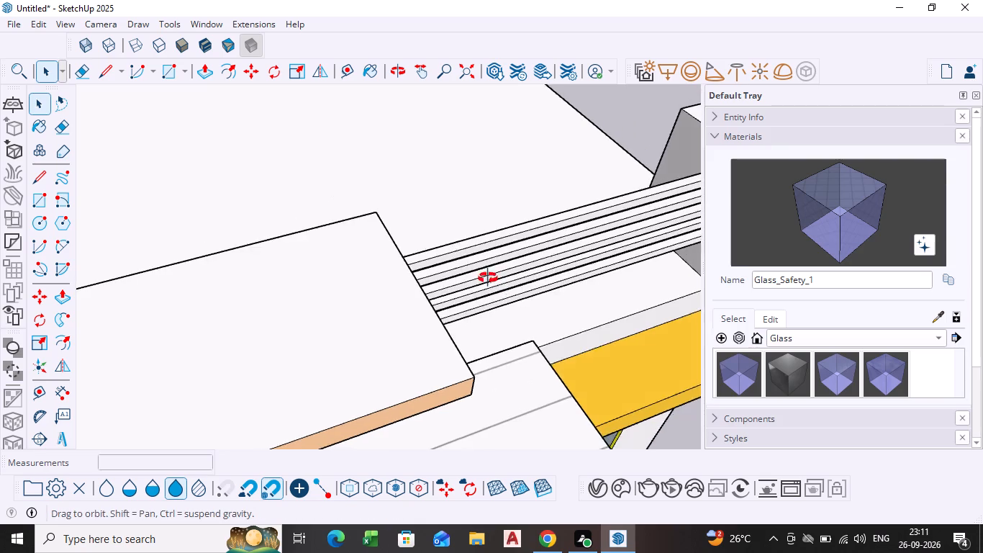
Review the front elevation around the roof railing, yellow band and upper window from several angles.
{"action": "middle_click_drag", "start_coordinate": [488, 278], "coordinate": [391, 178]}
{"action": "scroll", "coordinate": [478, 278], "scroll_direction": "down", "scroll_amount": 12}
{"action": "scroll", "coordinate": [546, 293], "scroll_direction": "down", "scroll_amount": 5}
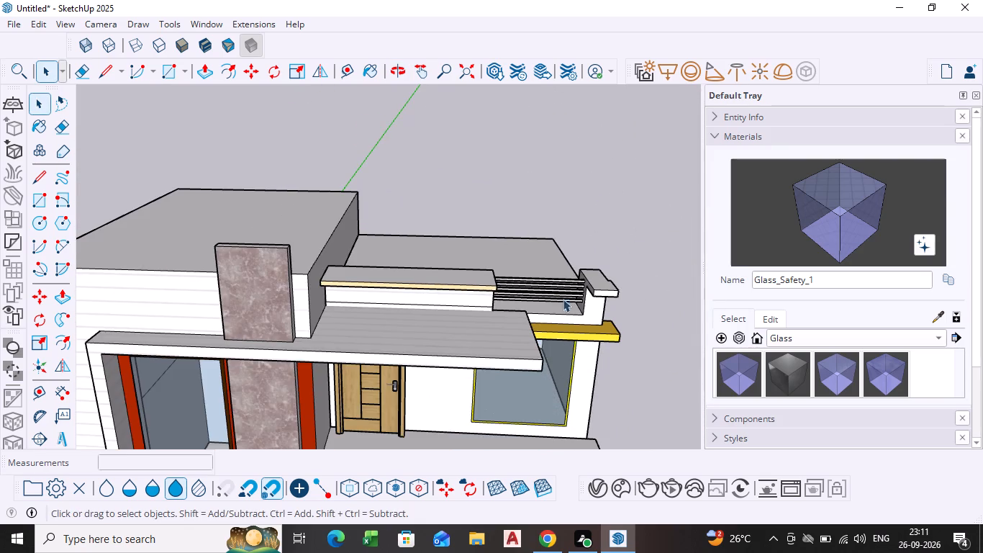
{"action": "scroll", "coordinate": [584, 307], "scroll_direction": "down", "scroll_amount": 1}
{"action": "middle_click_drag", "start_coordinate": [584, 307], "coordinate": [391, 158], "text": "shift"}
{"action": "scroll", "coordinate": [332, 273], "scroll_direction": "up", "scroll_amount": 3}
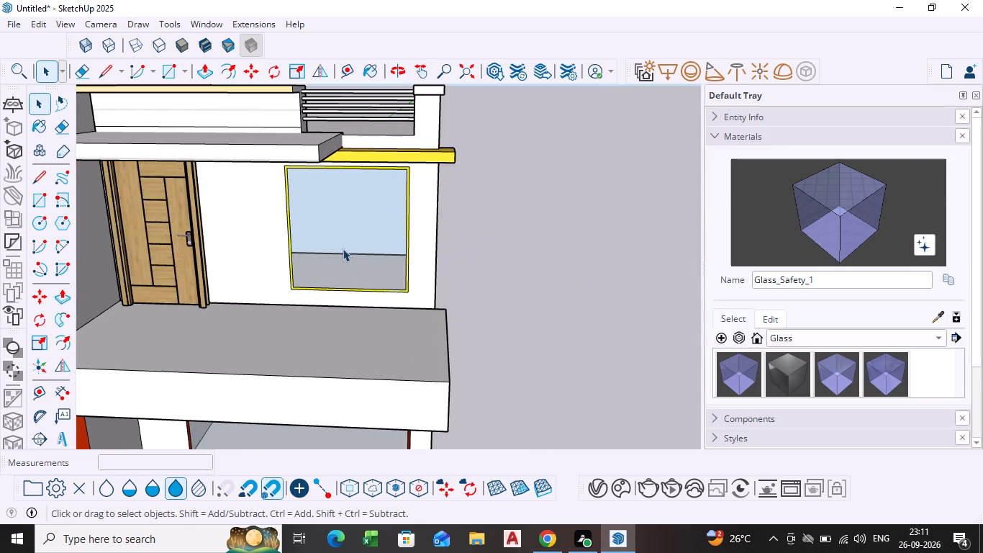
{"action": "middle_click_drag", "start_coordinate": [344, 260], "coordinate": [426, 320]}
{"action": "scroll", "coordinate": [408, 208], "scroll_direction": "up", "scroll_amount": 6}
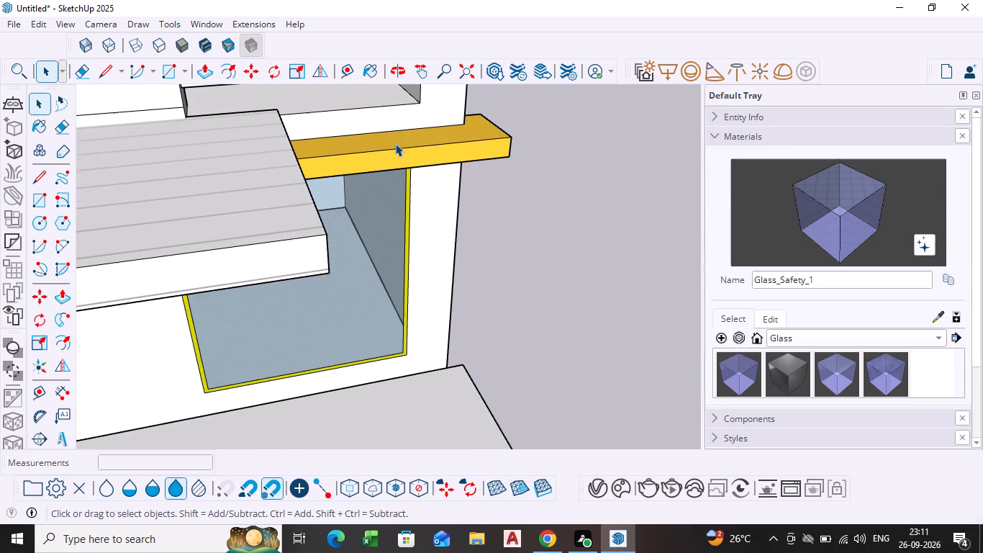
Copy the lowest railing bar's front face, with its top back edge, about 3 1/16" straight down to form another bar below.
{"action": "middle_click_drag", "start_coordinate": [445, 178], "coordinate": [451, 291], "text": "shift"}
{"action": "scroll", "coordinate": [412, 184], "scroll_direction": "up", "scroll_amount": 7}
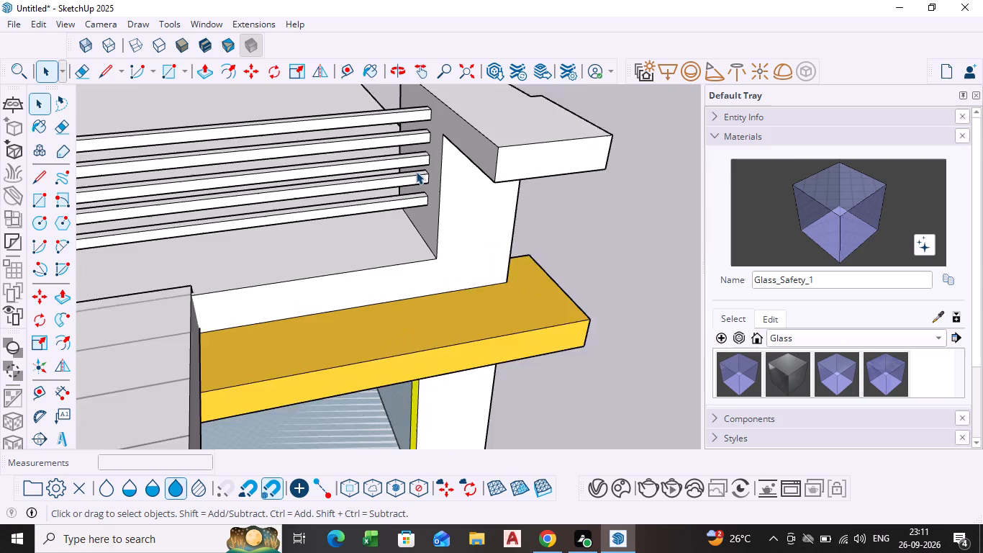
{"action": "triple_click", "coordinate": [420, 204]}
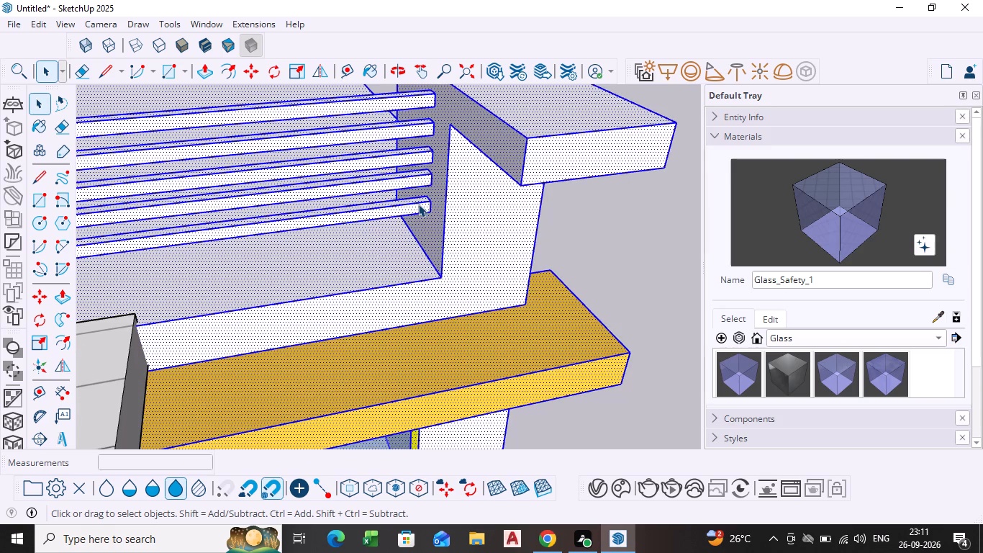
{"action": "left_click", "coordinate": [416, 204]}
{"action": "middle_click_drag", "start_coordinate": [406, 199], "coordinate": [396, 245]}
{"action": "scroll", "coordinate": [397, 197], "scroll_direction": "up", "scroll_amount": 3}
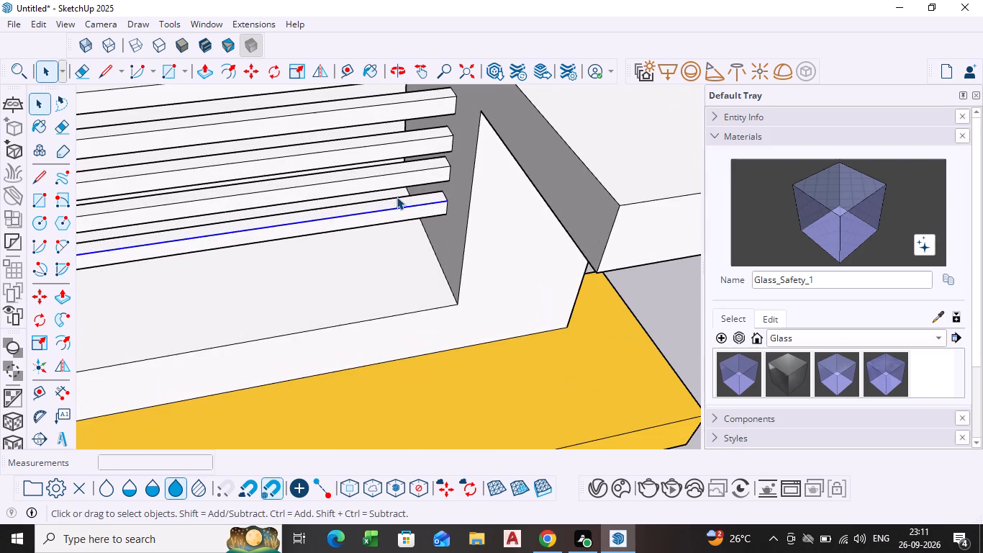
{"action": "left_click", "coordinate": [399, 197]}
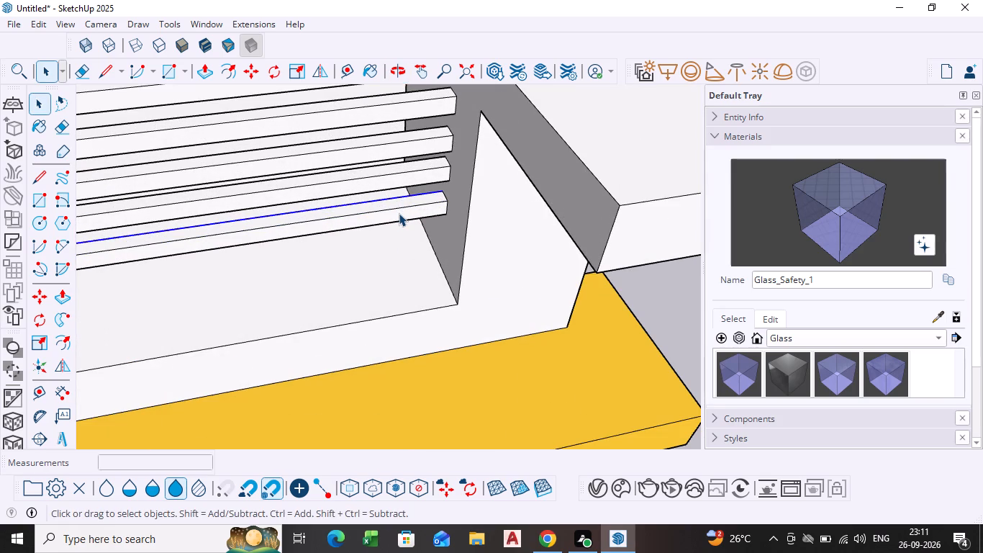
{"action": "double_click", "coordinate": [399, 213], "text": "shift"}
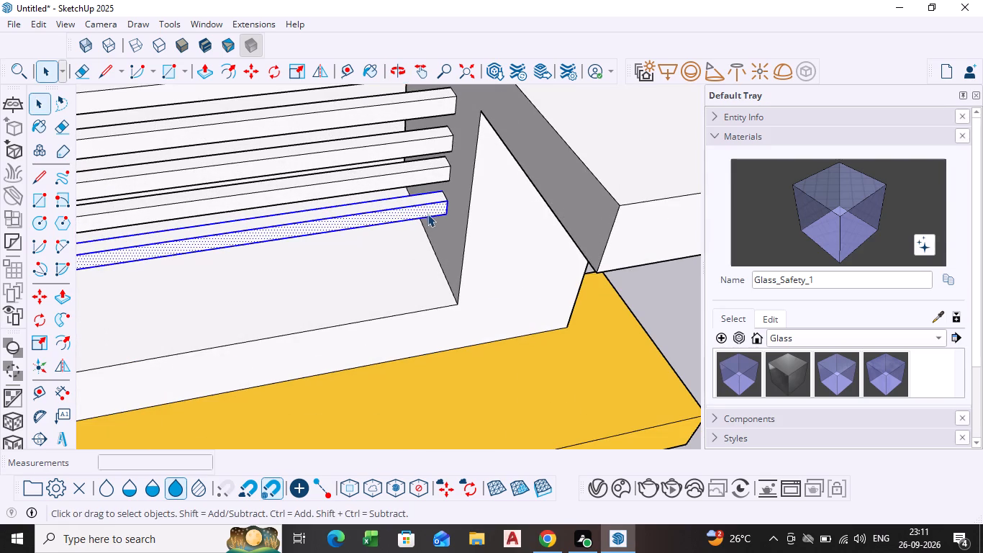
{"action": "key", "text": "m"}
{"action": "scroll", "coordinate": [435, 220], "scroll_direction": "up", "scroll_amount": 8}
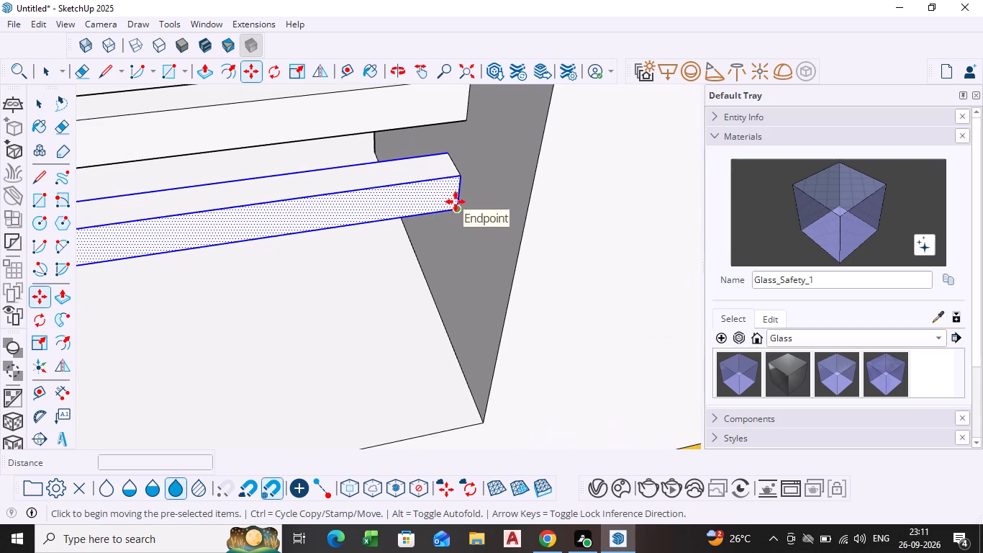
{"action": "left_click", "coordinate": [456, 202]}
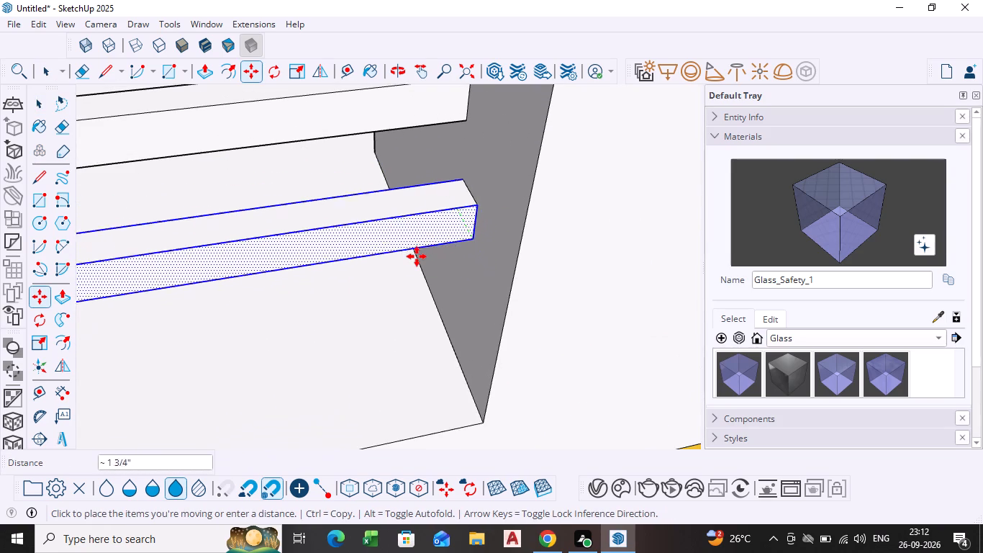
{"action": "key", "text": "Escape"}
{"action": "middle_click_drag", "start_coordinate": [426, 191], "coordinate": [422, 193]}
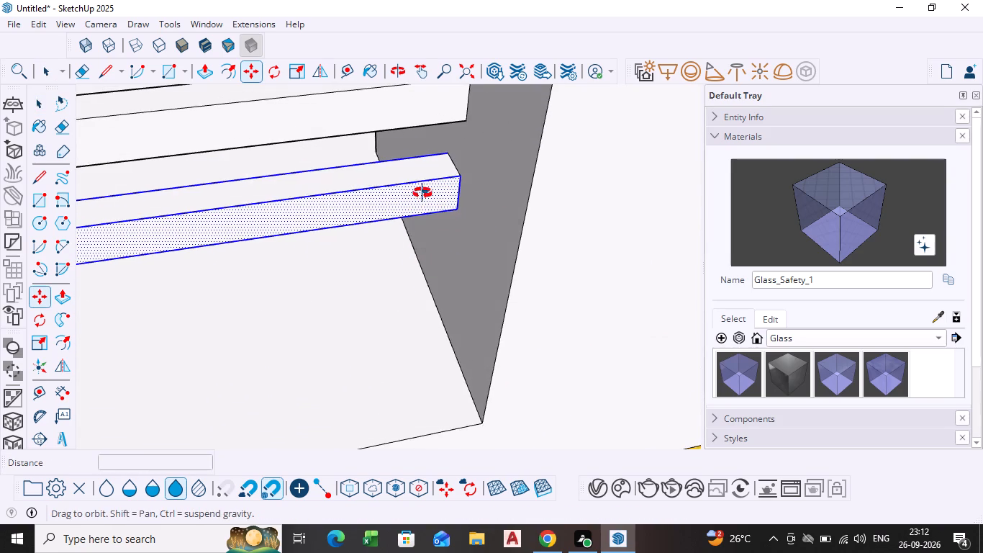
{"action": "middle_click_drag", "start_coordinate": [422, 193], "coordinate": [407, 211]}
{"action": "middle_click_drag", "start_coordinate": [399, 228], "coordinate": [404, 120]}
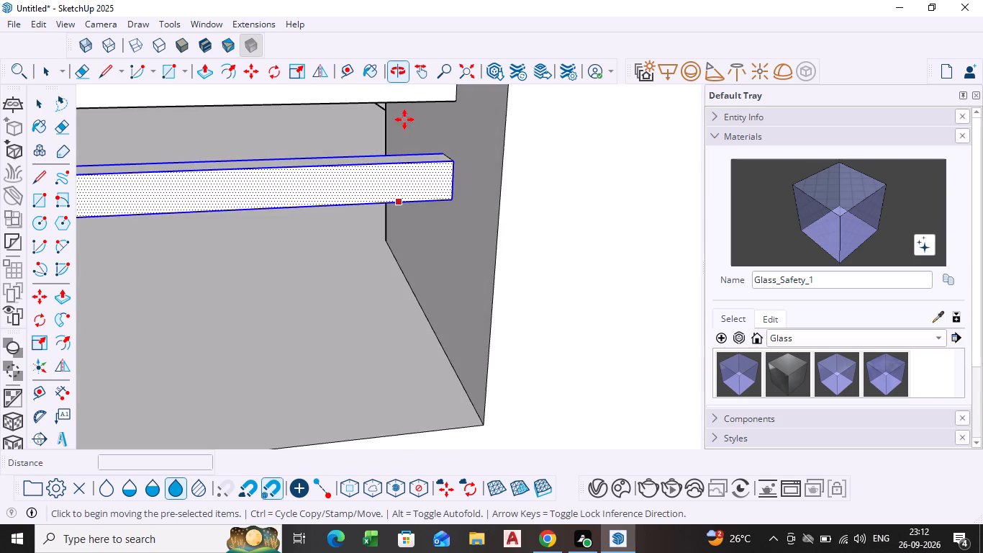
{"action": "scroll", "coordinate": [442, 192], "scroll_direction": "up", "scroll_amount": 4}
{"action": "left_click", "coordinate": [454, 202]}
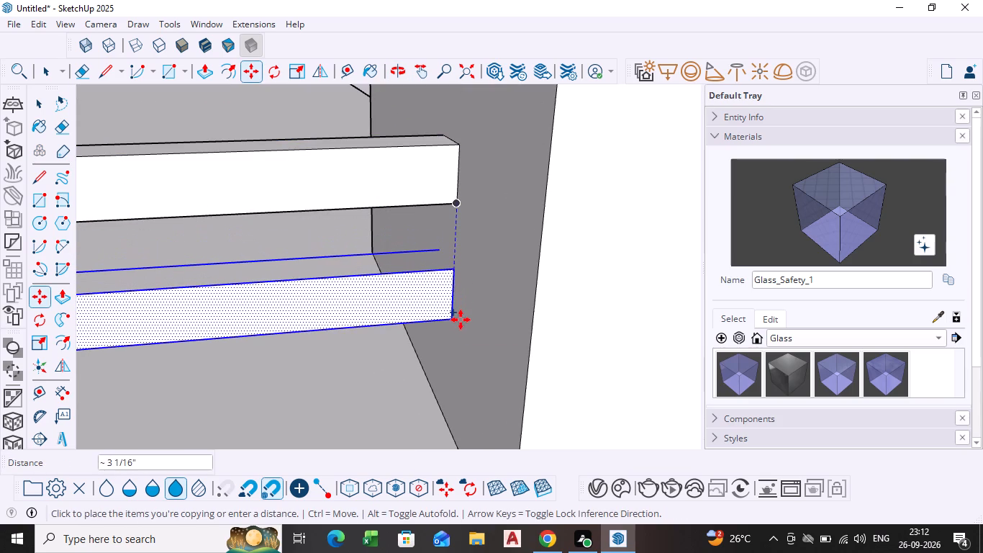
{"action": "left_click", "coordinate": [461, 320]}
{"action": "scroll", "coordinate": [486, 310], "scroll_direction": "down", "scroll_amount": 11}
{"action": "key", "text": "Escape"}
{"action": "key", "text": "space"}
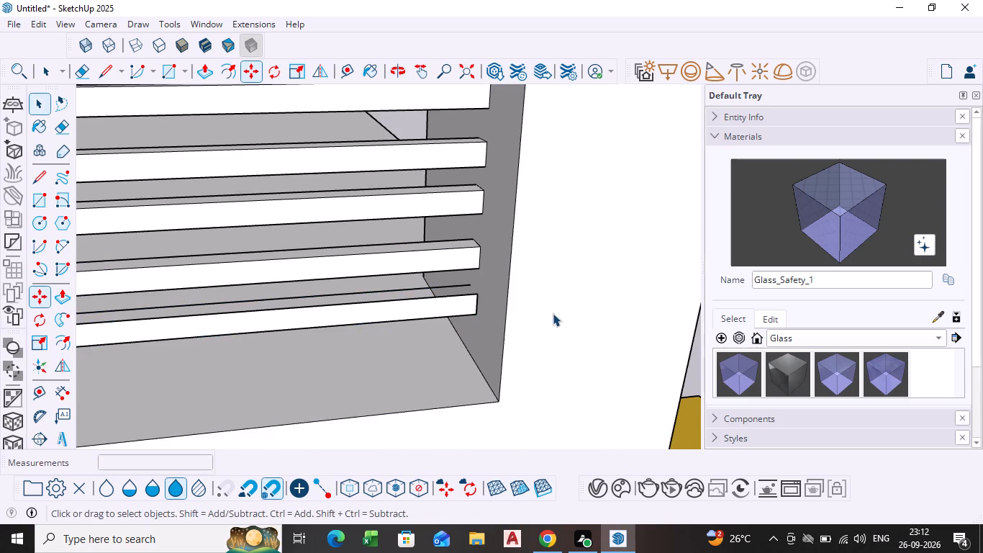
Examine the whole front elevation, from the roof railing to the projecting balcony and ground-floor openings.
{"action": "scroll", "coordinate": [549, 322], "scroll_direction": "down", "scroll_amount": 17}
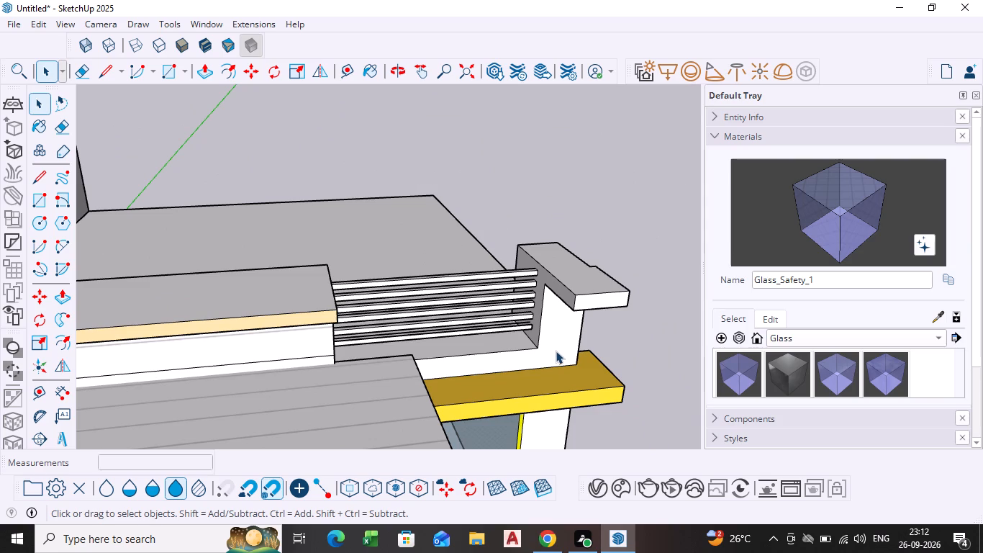
{"action": "middle_click", "coordinate": [538, 344], "text": "ctrl"}
{"action": "middle_click_drag", "start_coordinate": [534, 340], "coordinate": [379, 217], "text": "shift"}
{"action": "scroll", "coordinate": [398, 238], "scroll_direction": "down", "scroll_amount": 8}
{"action": "middle_click_drag", "start_coordinate": [417, 392], "coordinate": [387, 287]}
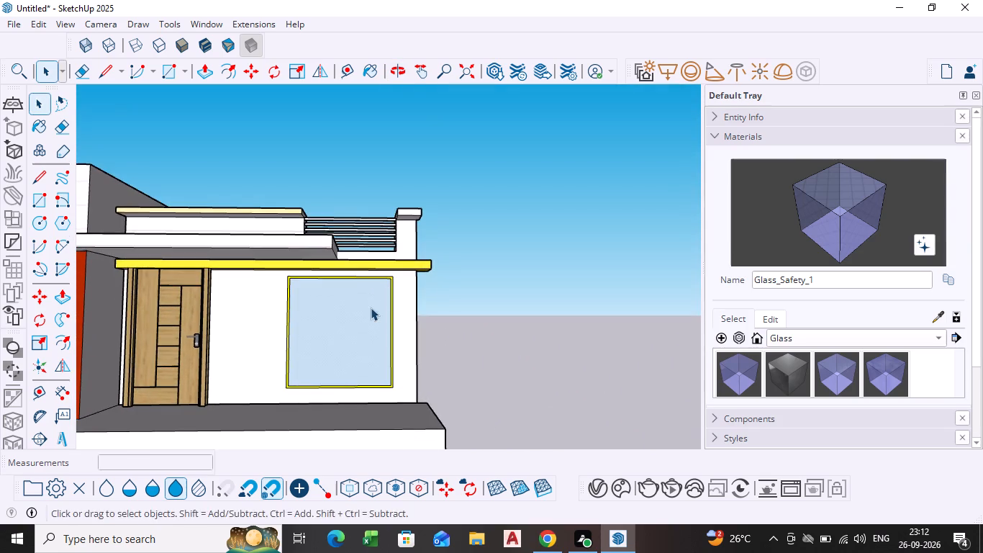
{"action": "middle_click_drag", "start_coordinate": [371, 308], "coordinate": [397, 333]}
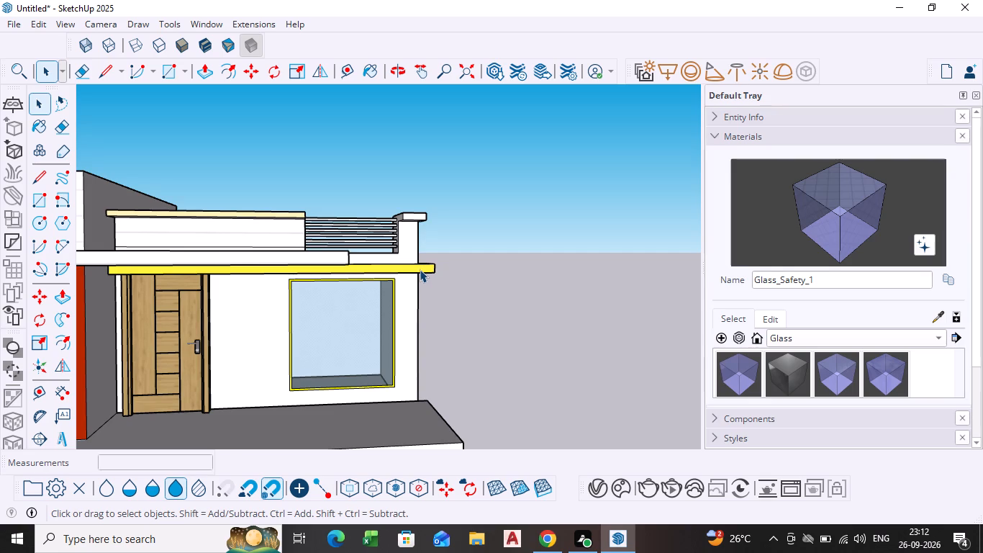
{"action": "scroll", "coordinate": [416, 269], "scroll_direction": "down", "scroll_amount": 10}
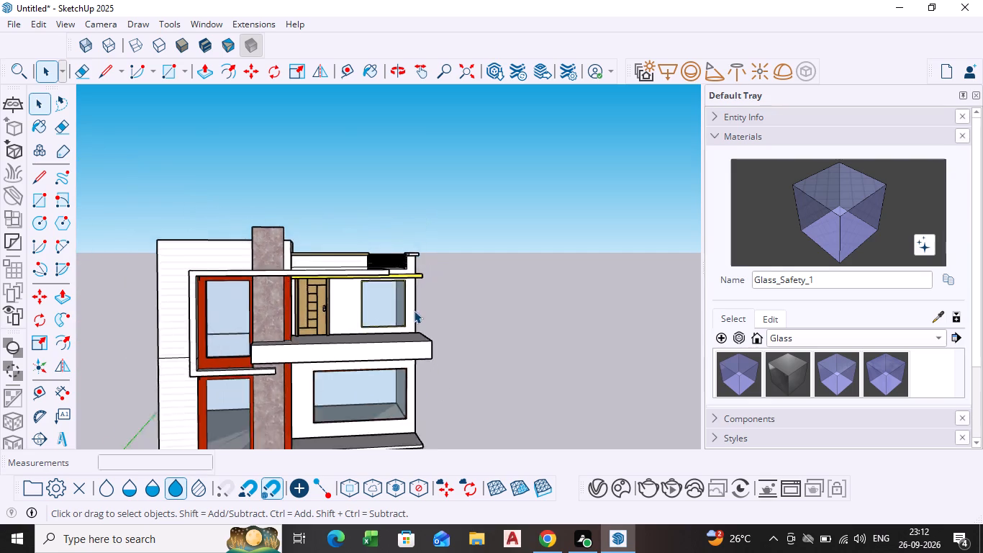
{"action": "scroll", "coordinate": [417, 313], "scroll_direction": "down", "scroll_amount": 3}
{"action": "middle_click_drag", "start_coordinate": [416, 319], "coordinate": [402, 269], "text": "shift"}
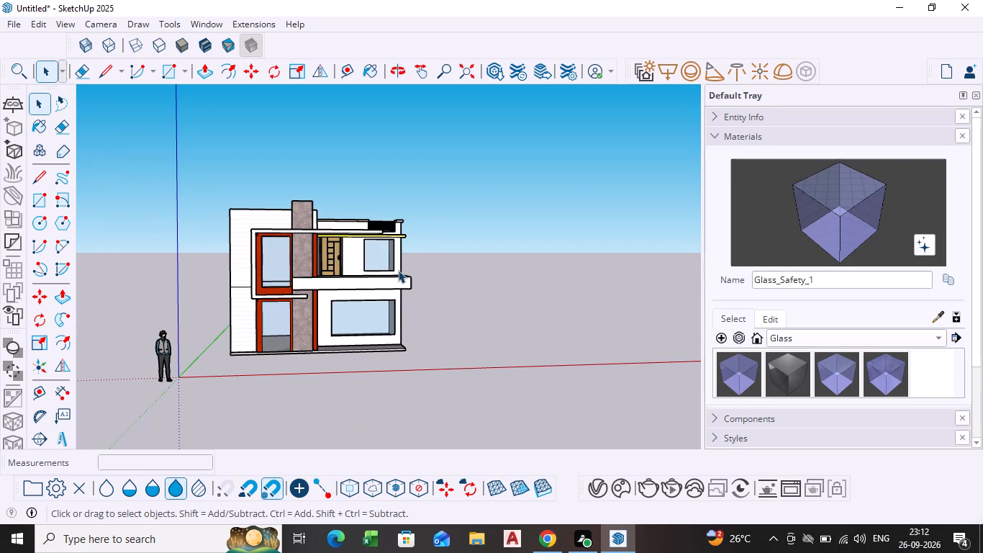
{"action": "scroll", "coordinate": [307, 314], "scroll_direction": "up", "scroll_amount": 5}
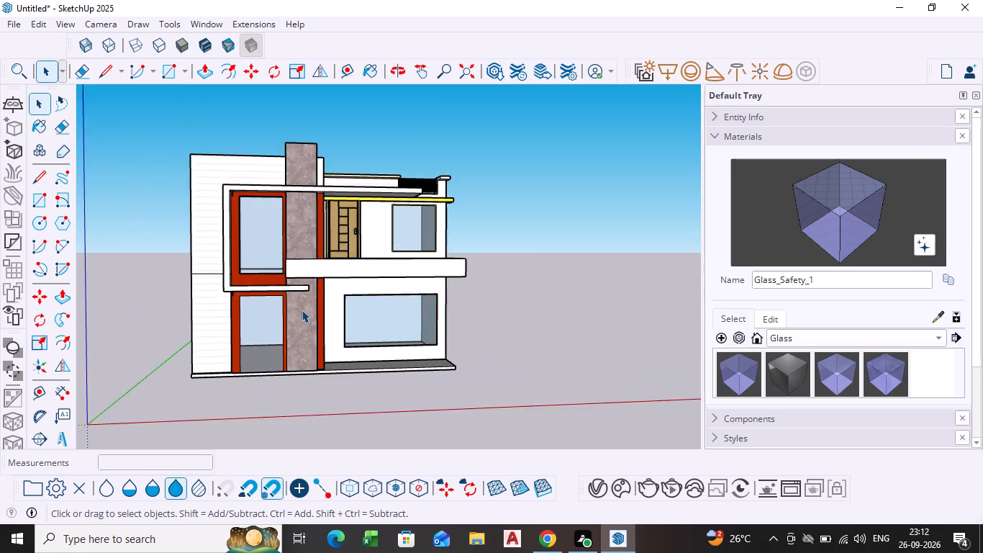
{"action": "scroll", "coordinate": [302, 310], "scroll_direction": "up", "scroll_amount": 2}
{"action": "middle_click_drag", "start_coordinate": [445, 302], "coordinate": [384, 339]}
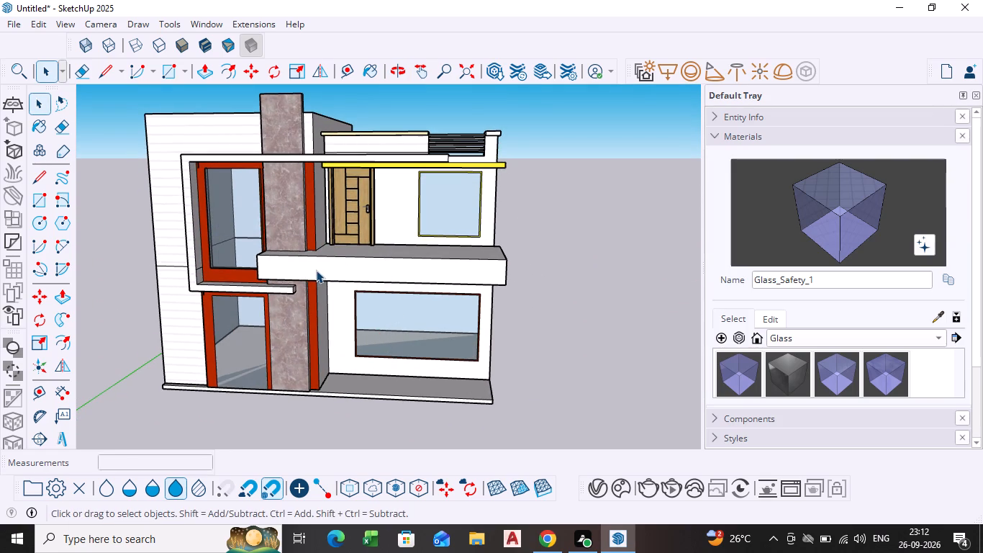
{"action": "scroll", "coordinate": [314, 269], "scroll_direction": "up", "scroll_amount": 3}
{"action": "middle_click_drag", "start_coordinate": [308, 269], "coordinate": [336, 325]}
Open 3D Warehouse and search for "glass railing".
{"action": "left_click", "coordinate": [207, 19]}
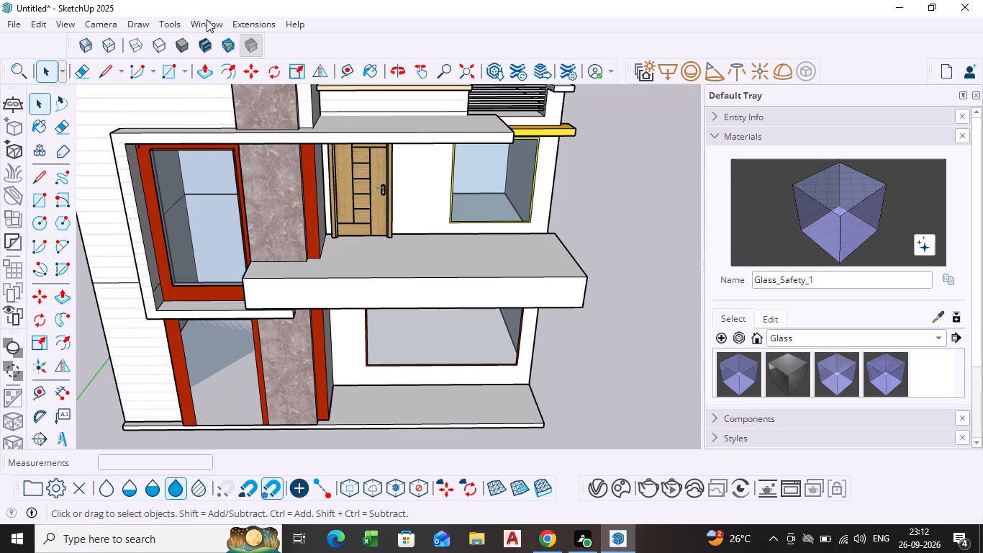
{"action": "left_click", "coordinate": [246, 142]}
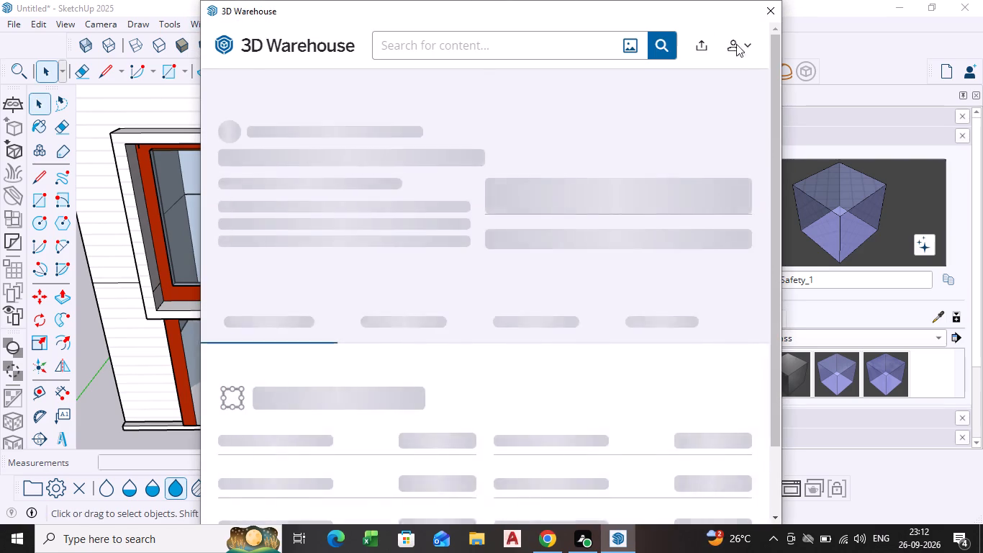
{"action": "left_click", "coordinate": [490, 45]}
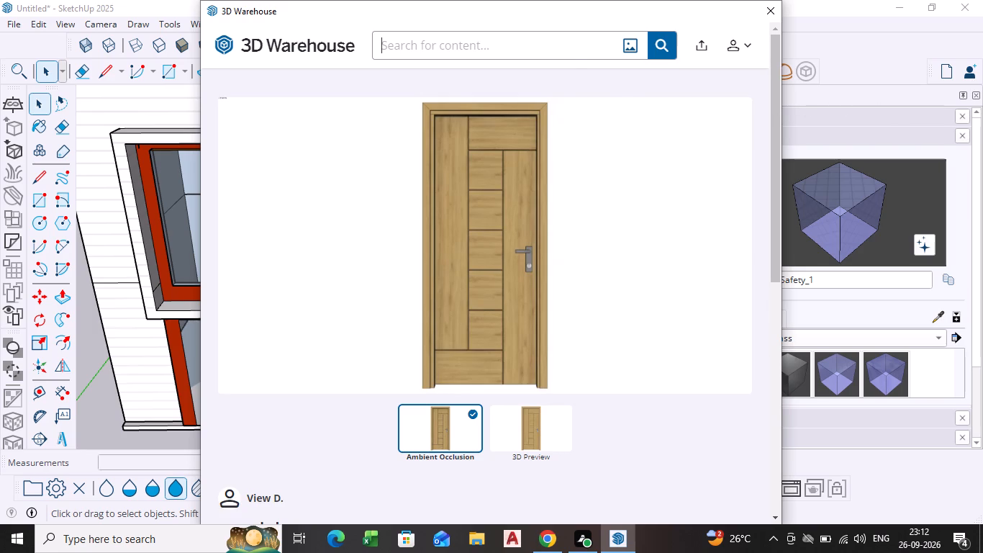
{"action": "key", "text": "g"}
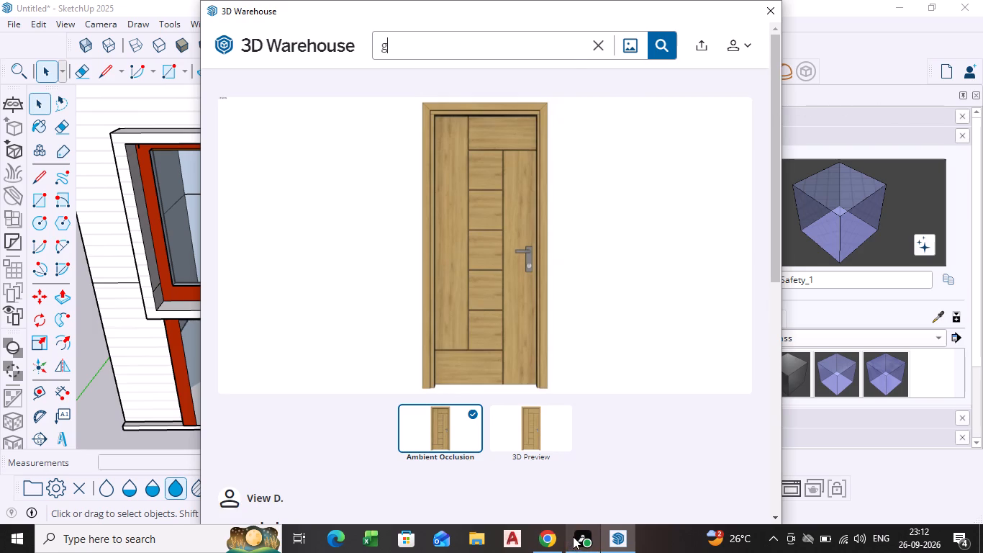
{"action": "key", "text": "l"}
{"action": "key", "text": "a"}
{"action": "key", "text": "s"}
{"action": "key", "text": "s"}
{"action": "key", "text": "space"}
{"action": "key", "text": "r"}
{"action": "key", "text": "a"}
{"action": "key", "text": "i"}
{"action": "key", "text": "l"}
{"action": "type", "text": "ing"}
{"action": "key", "text": "Return"}
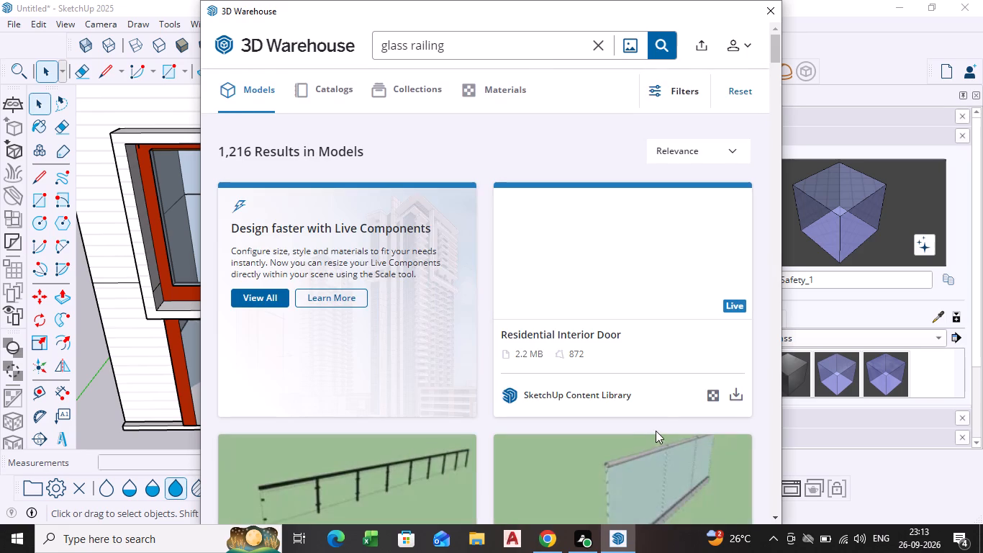
Look through the "glass railing" search results for a model that suits the projecting balcony.
{"action": "scroll", "coordinate": [594, 356], "scroll_direction": "down", "scroll_amount": 3}
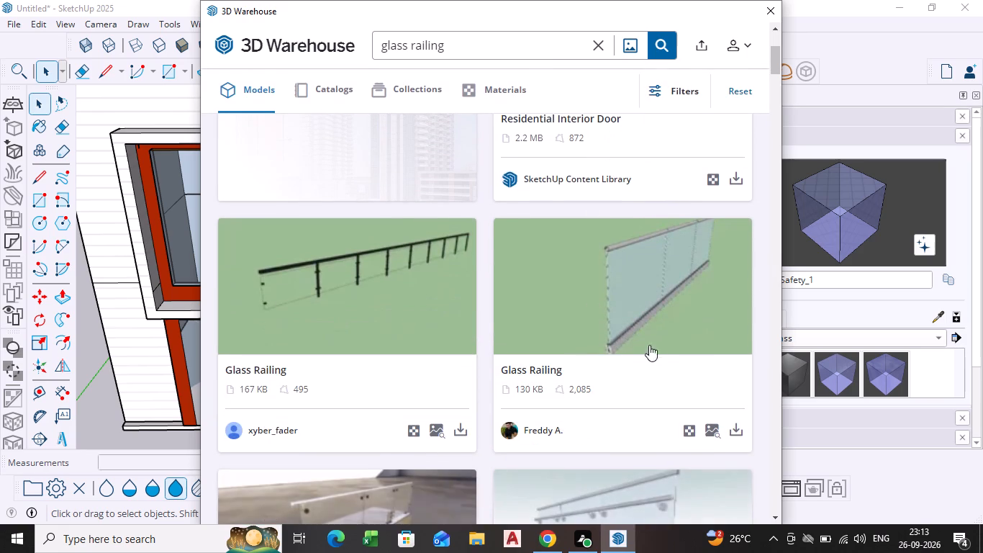
{"action": "scroll", "coordinate": [563, 372], "scroll_direction": "down", "scroll_amount": 4}
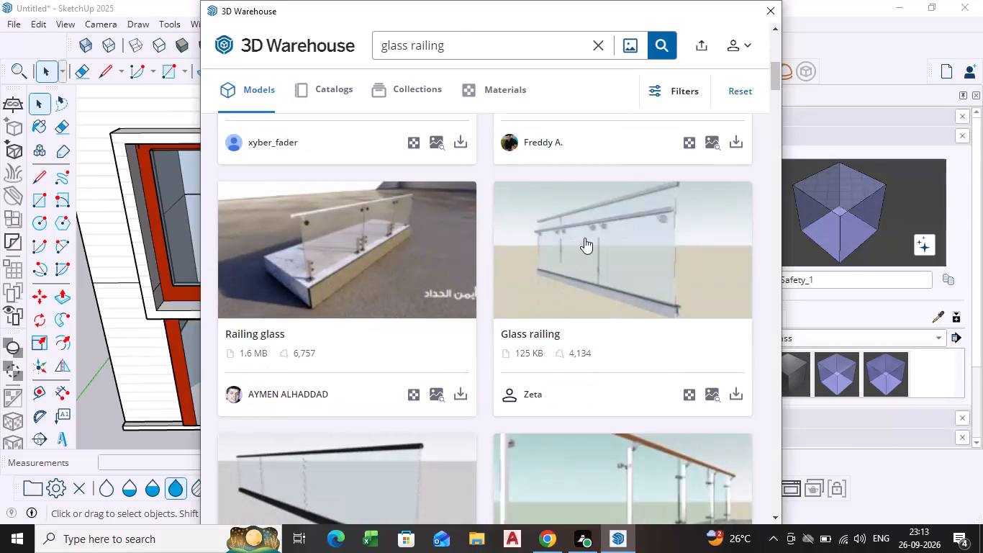
{"action": "scroll", "coordinate": [622, 292], "scroll_direction": "down", "scroll_amount": 3}
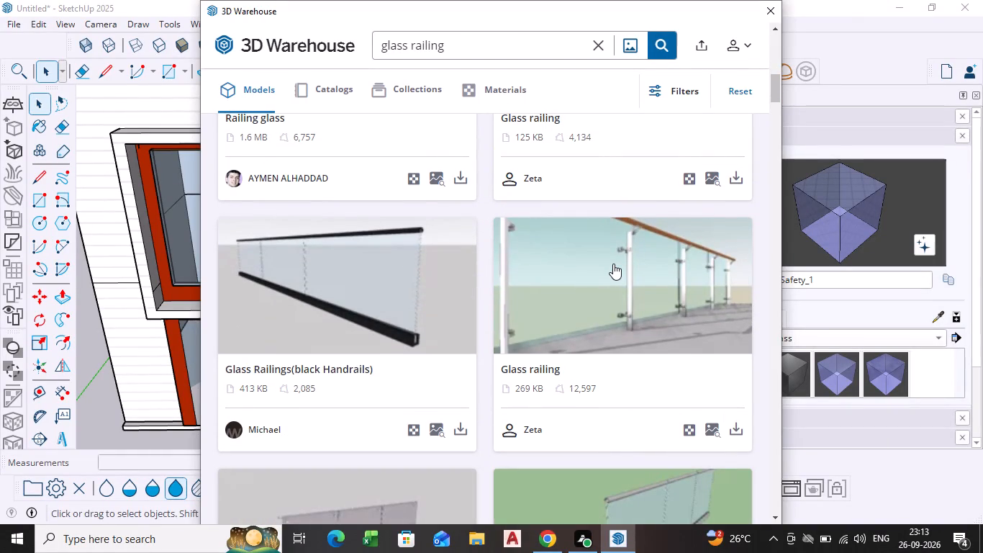
{"action": "scroll", "coordinate": [476, 329], "scroll_direction": "down", "scroll_amount": 6}
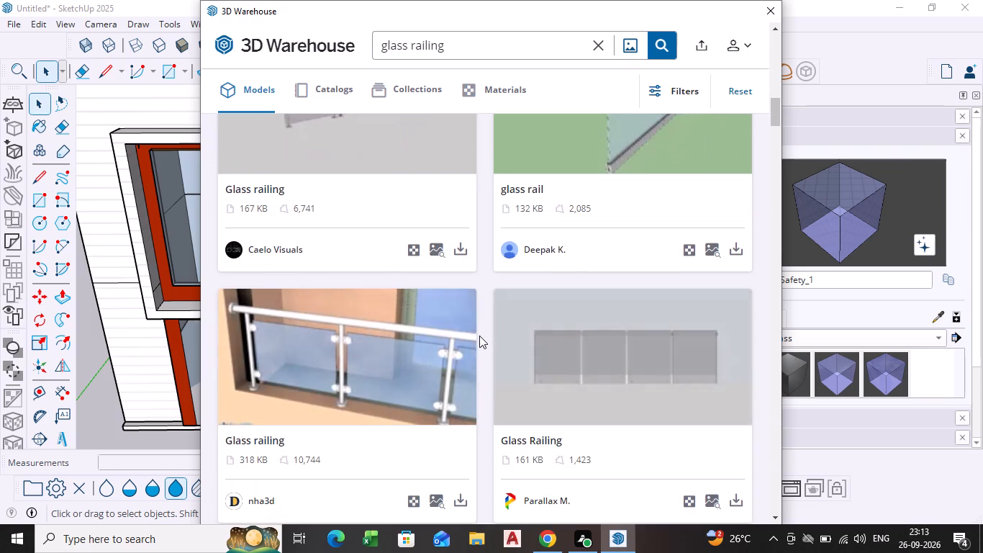
{"action": "scroll", "coordinate": [488, 341], "scroll_direction": "down", "scroll_amount": 9}
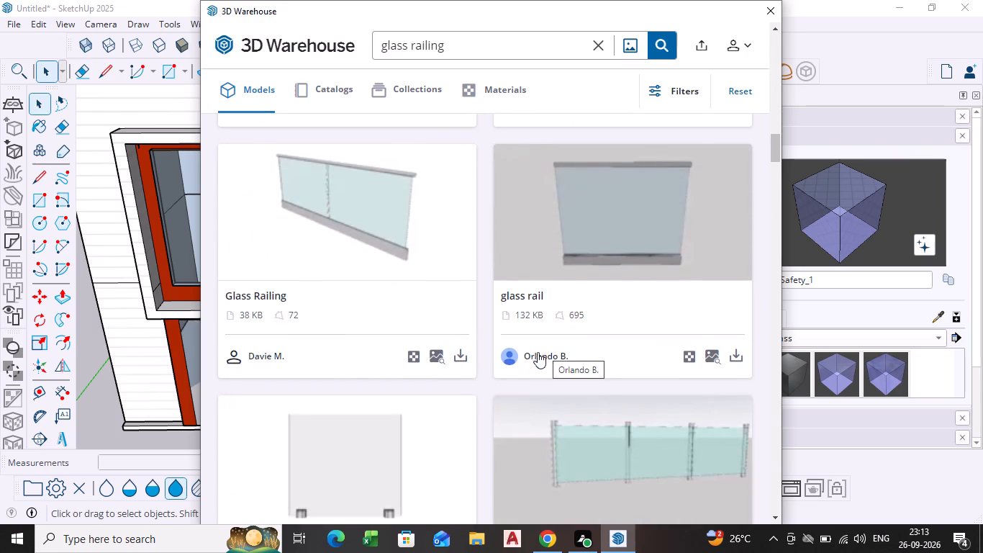
{"action": "scroll", "coordinate": [517, 347], "scroll_direction": "down", "scroll_amount": 9}
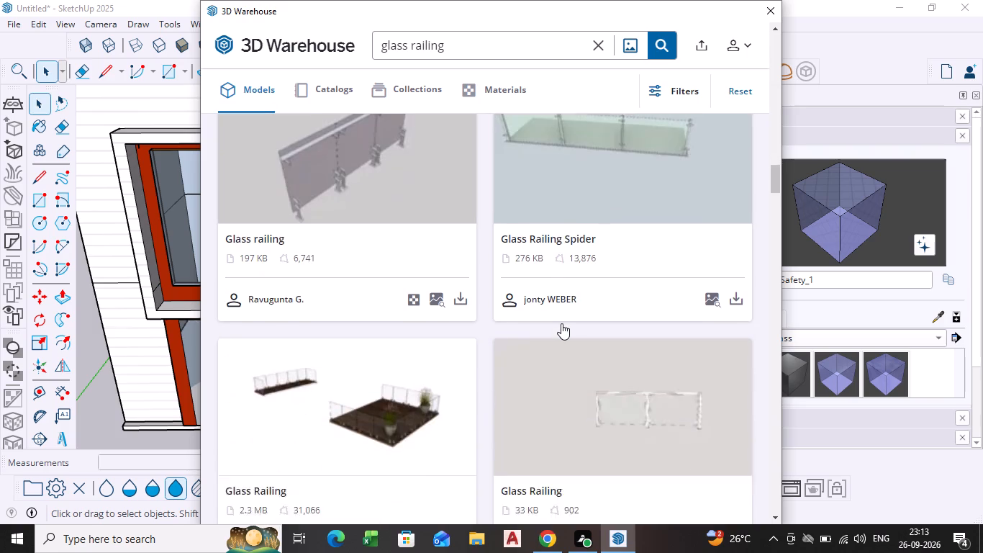
{"action": "scroll", "coordinate": [561, 323], "scroll_direction": "down", "scroll_amount": 2}
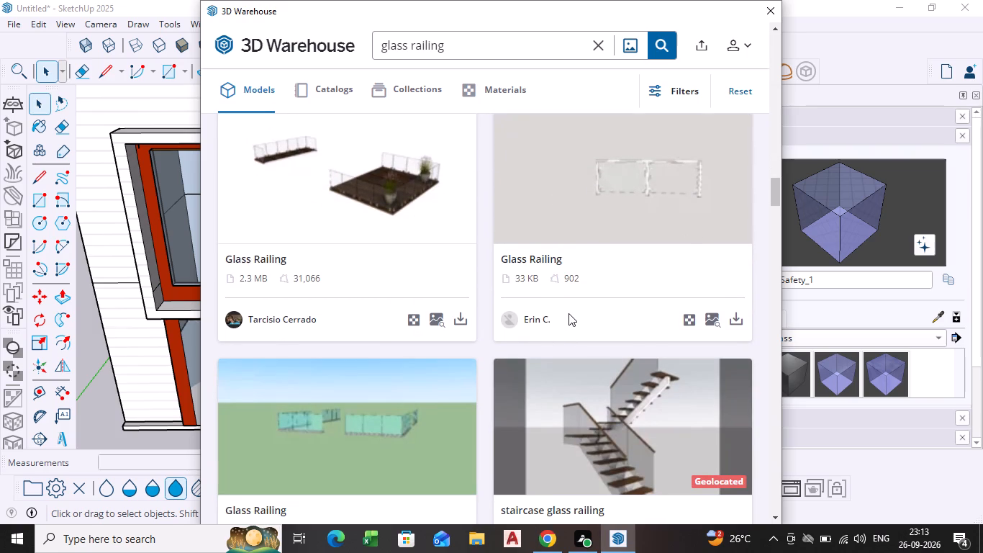
{"action": "scroll", "coordinate": [575, 334], "scroll_direction": "down", "scroll_amount": 3}
{"action": "scroll", "coordinate": [571, 337], "scroll_direction": "up", "scroll_amount": 1}
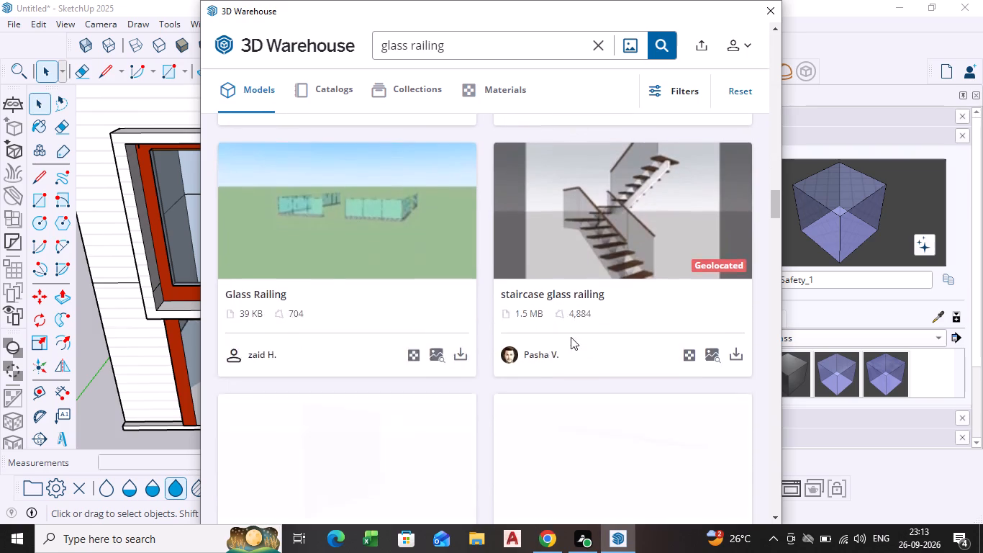
{"action": "scroll", "coordinate": [571, 337], "scroll_direction": "up", "scroll_amount": 1}
{"action": "scroll", "coordinate": [561, 345], "scroll_direction": "down", "scroll_amount": 9}
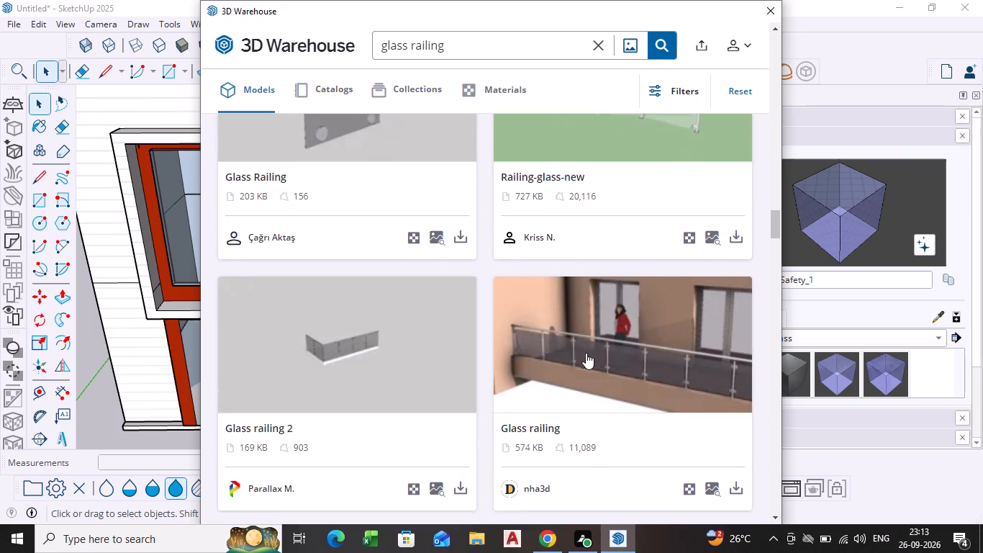
{"action": "scroll", "coordinate": [586, 353], "scroll_direction": "down", "scroll_amount": 7}
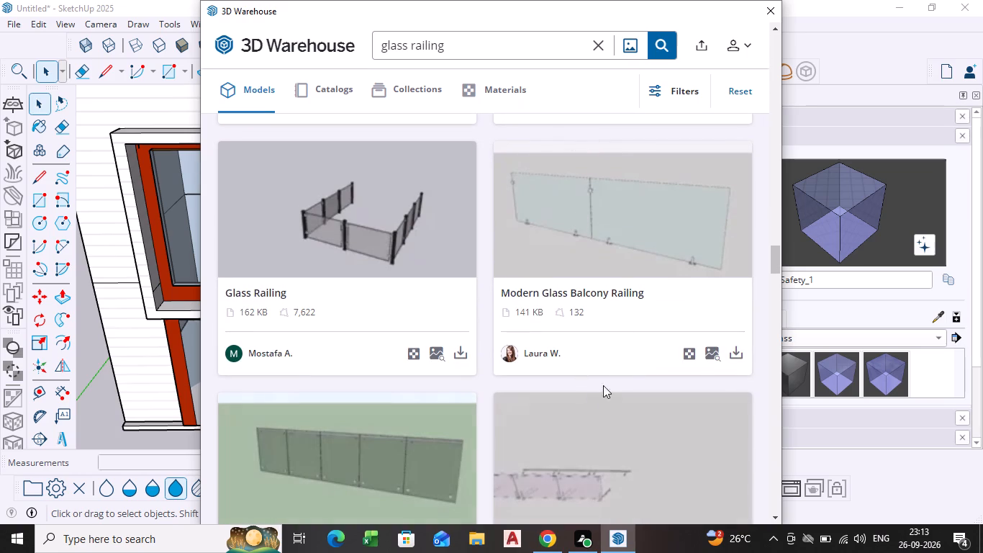
{"action": "scroll", "coordinate": [630, 265], "scroll_direction": "down", "scroll_amount": 4}
{"action": "scroll", "coordinate": [589, 278], "scroll_direction": "up", "scroll_amount": 1}
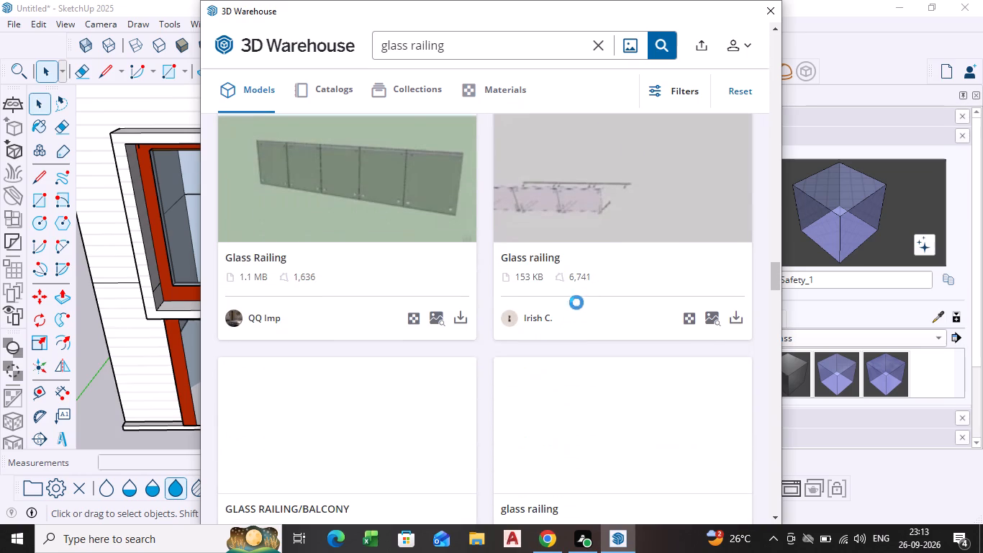
{"action": "scroll", "coordinate": [586, 345], "scroll_direction": "down", "scroll_amount": 6}
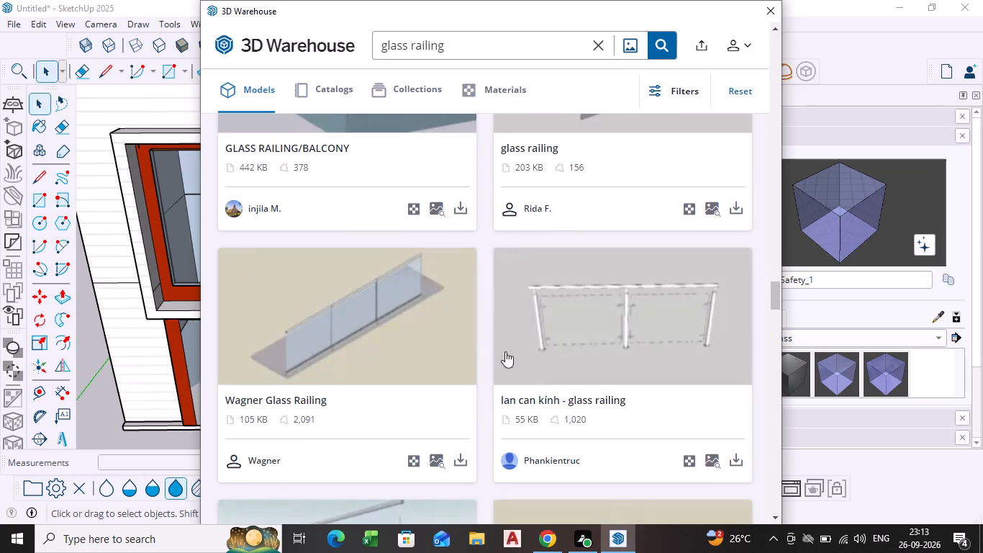
{"action": "scroll", "coordinate": [455, 341], "scroll_direction": "down", "scroll_amount": 3}
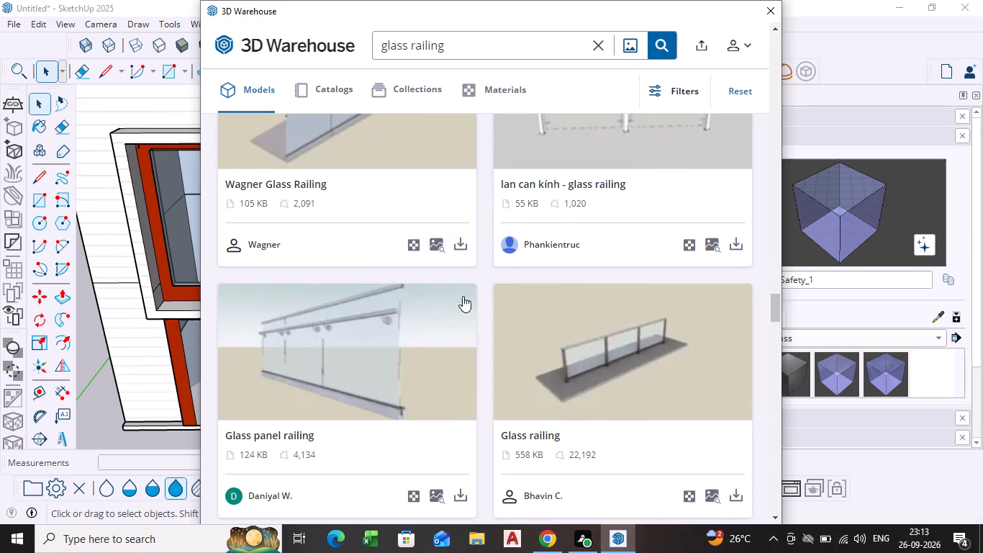
{"action": "scroll", "coordinate": [629, 351], "scroll_direction": "down", "scroll_amount": 6}
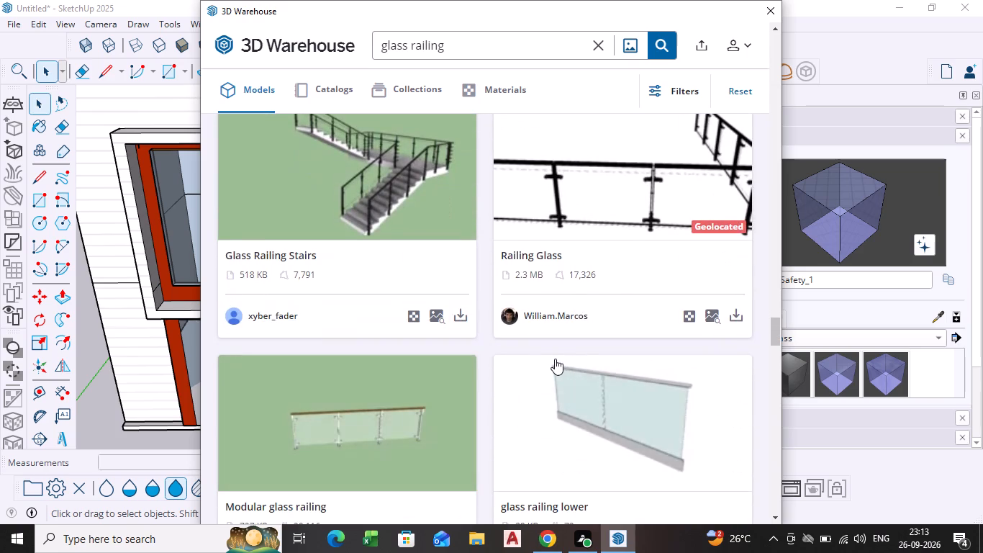
{"action": "scroll", "coordinate": [582, 398], "scroll_direction": "down", "scroll_amount": 3}
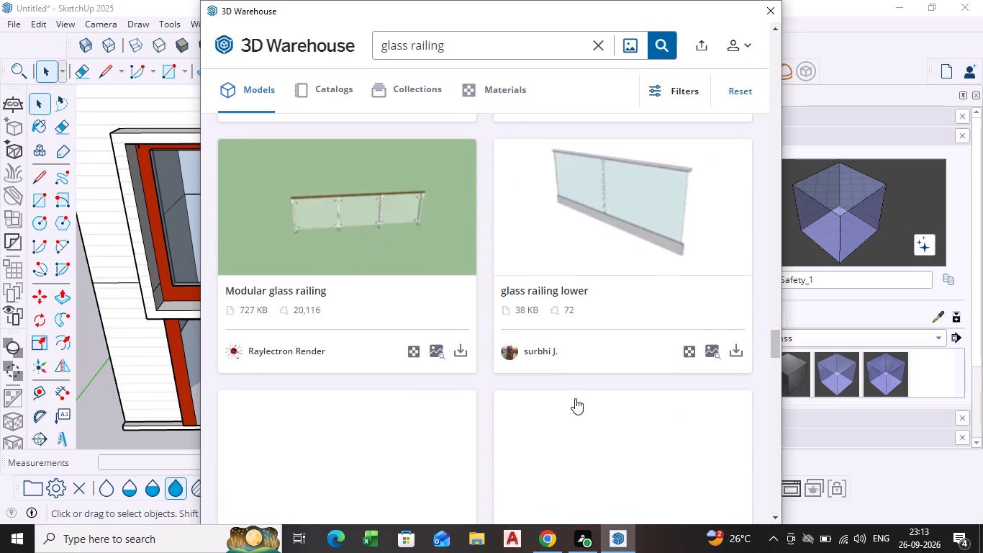
{"action": "scroll", "coordinate": [533, 325], "scroll_direction": "down", "scroll_amount": 2}
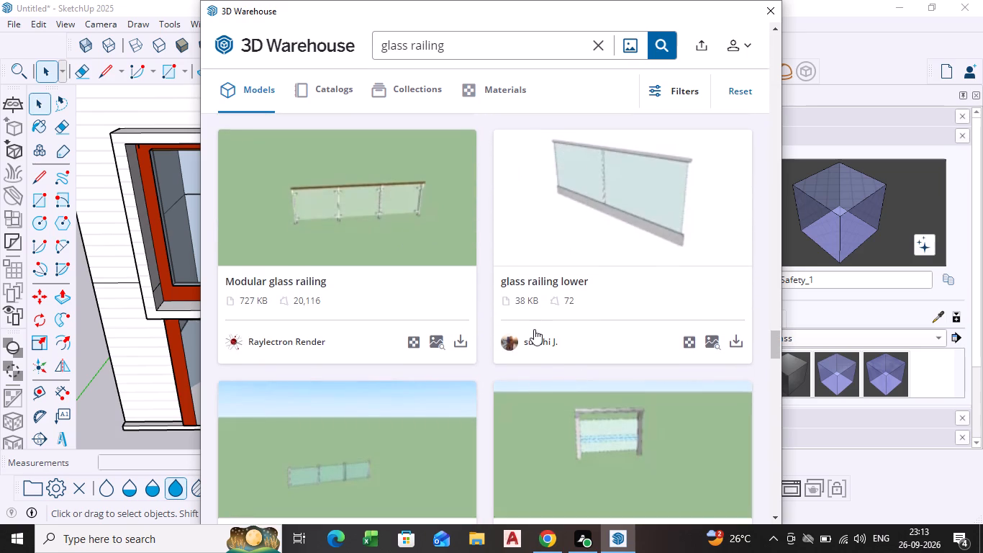
{"action": "scroll", "coordinate": [534, 329], "scroll_direction": "down", "scroll_amount": 4}
{"action": "scroll", "coordinate": [466, 349], "scroll_direction": "up", "scroll_amount": 3}
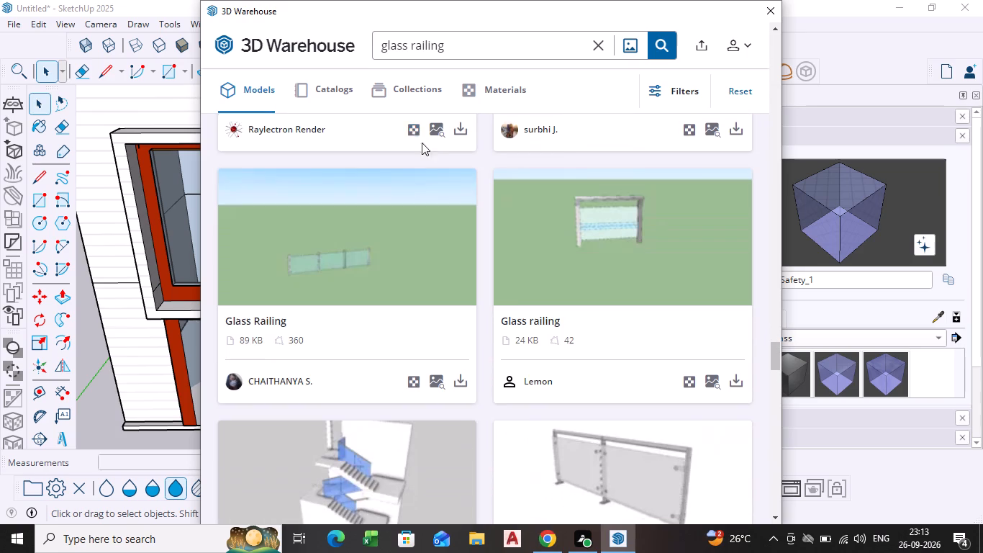
Search the model library for "plan glass railing".
{"action": "left_click", "coordinate": [377, 50]}
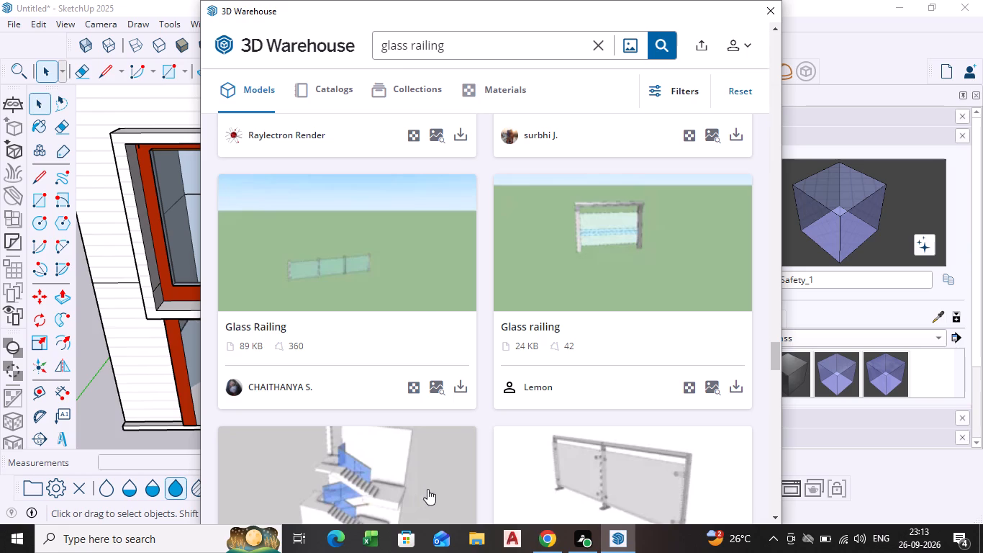
{"action": "key", "text": "space"}
{"action": "key", "text": "p"}
{"action": "key", "text": "l"}
{"action": "key", "text": "a"}
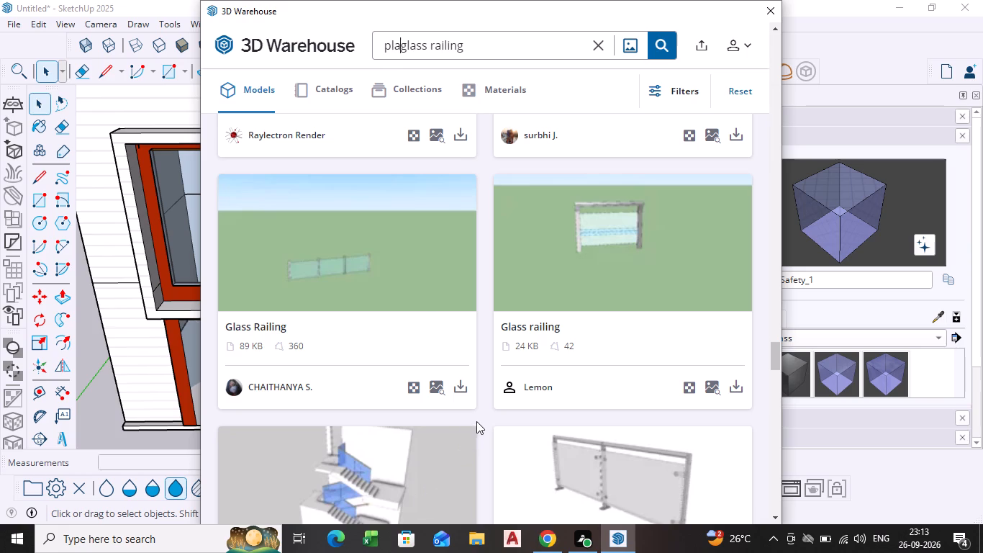
{"action": "key", "text": "n"}
{"action": "key", "text": "space"}
{"action": "key", "text": "Return"}
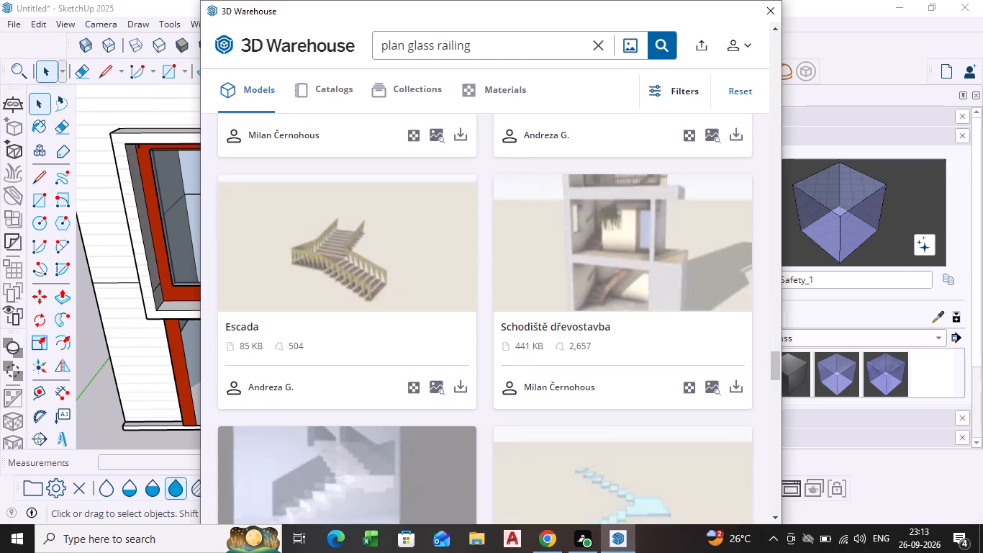
Look through the "plan glass railing" results for a suitable balcony railing.
{"action": "scroll", "coordinate": [556, 386], "scroll_direction": "down", "scroll_amount": 4}
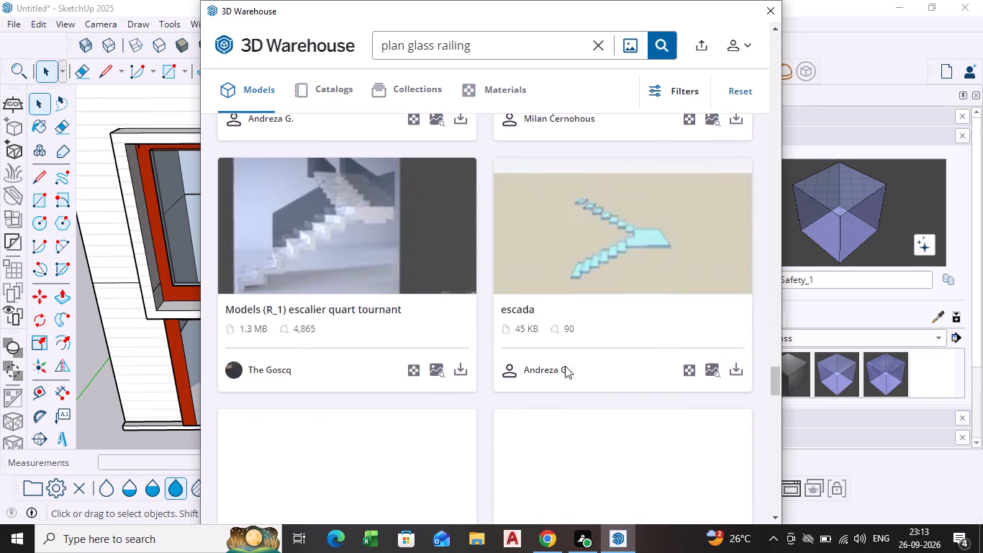
{"action": "scroll", "coordinate": [560, 361], "scroll_direction": "down", "scroll_amount": 4}
{"action": "scroll", "coordinate": [512, 304], "scroll_direction": "down", "scroll_amount": 6}
{"action": "scroll", "coordinate": [386, 300], "scroll_direction": "down", "scroll_amount": 4}
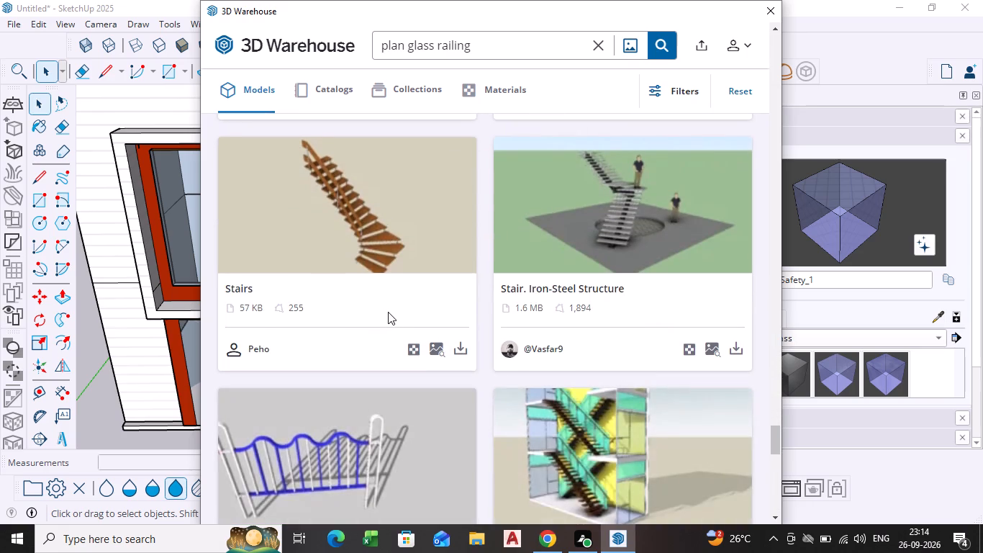
{"action": "scroll", "coordinate": [390, 318], "scroll_direction": "down", "scroll_amount": 6}
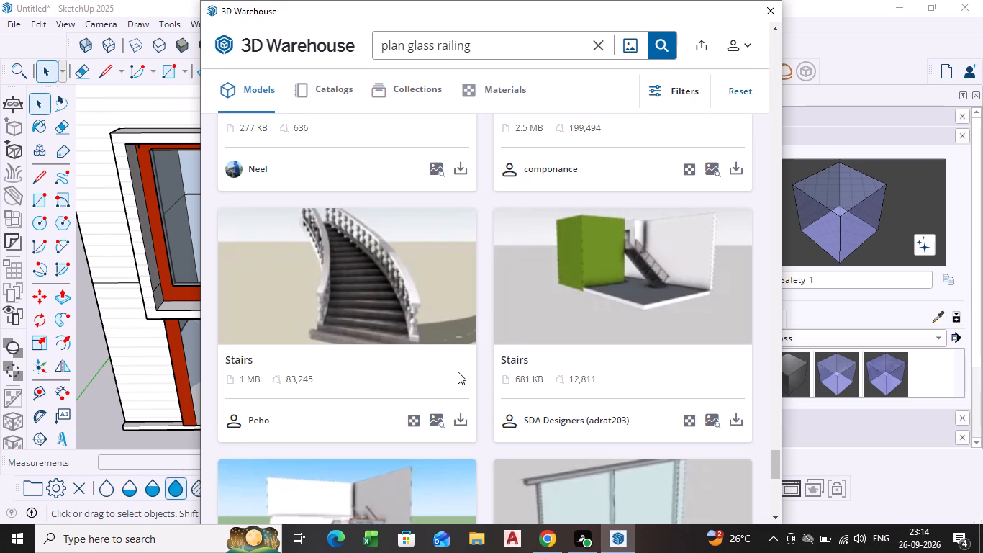
{"action": "scroll", "coordinate": [460, 374], "scroll_direction": "down", "scroll_amount": 4}
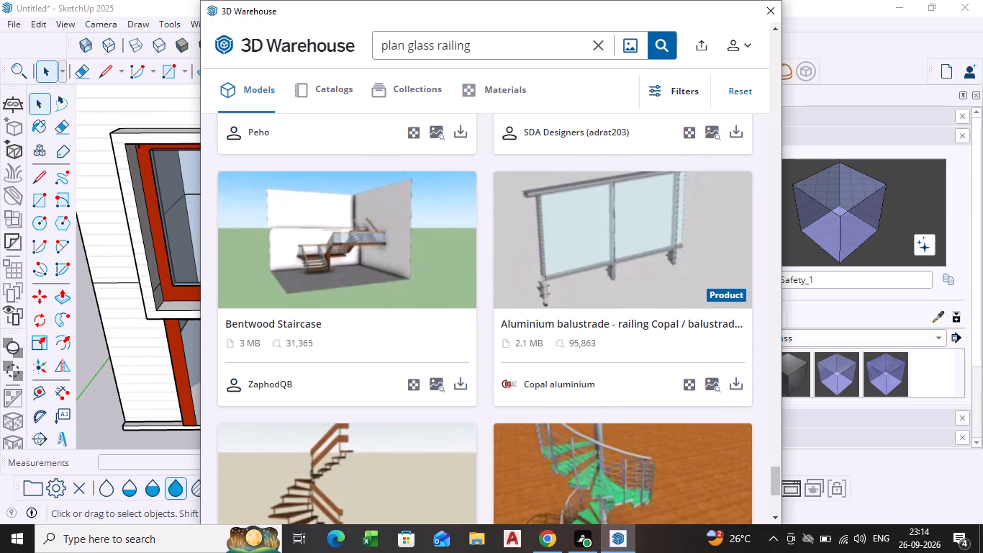
Shorten the search term back to "glass railing" and search the model library again.
{"action": "left_click", "coordinate": [406, 46]}
{"action": "key", "text": "BackSpace"}
{"action": "key", "text": "BackSpace"}
{"action": "key", "text": "BackSpace"}
{"action": "key", "text": "BackSpace"}
{"action": "key", "text": "BackSpace"}
{"action": "key", "text": "BackSpace"}
{"action": "key", "text": "BackSpace"}
{"action": "key", "text": "BackSpace"}
{"action": "key", "text": "BackSpace"}
{"action": "key", "text": "BackSpace"}
{"action": "key", "text": "BackSpace"}
{"action": "key", "text": "BackSpace"}
{"action": "key", "text": "Return"}
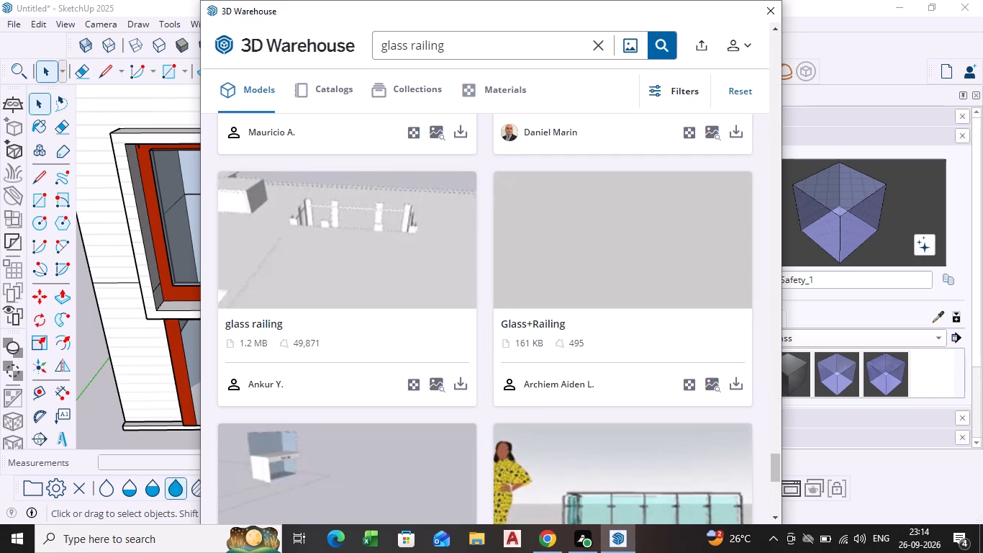
Find the "Modular glass railing" with the wooden handrail among the results and load it directly into the house model.
{"action": "scroll", "coordinate": [502, 433], "scroll_direction": "down", "scroll_amount": 4}
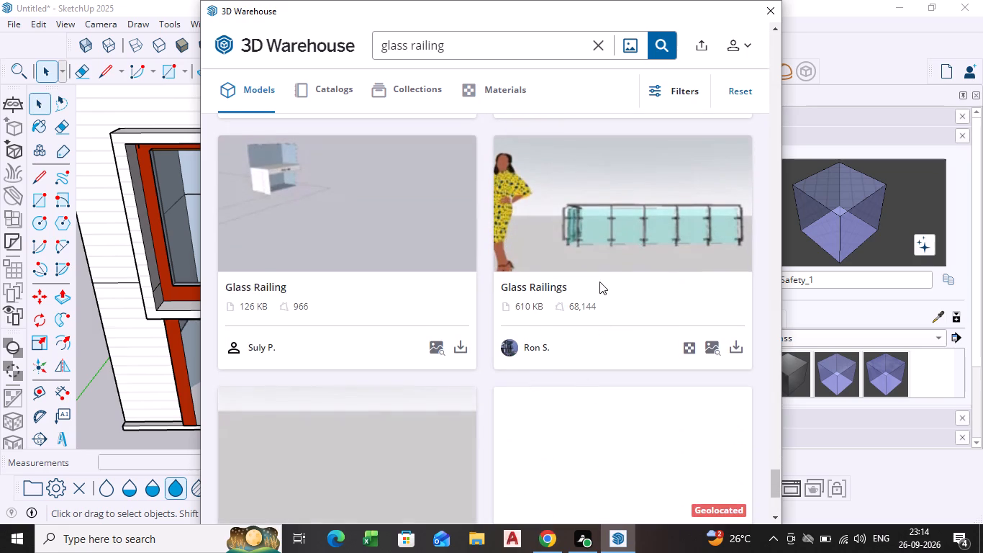
{"action": "scroll", "coordinate": [564, 255], "scroll_direction": "up", "scroll_amount": 7}
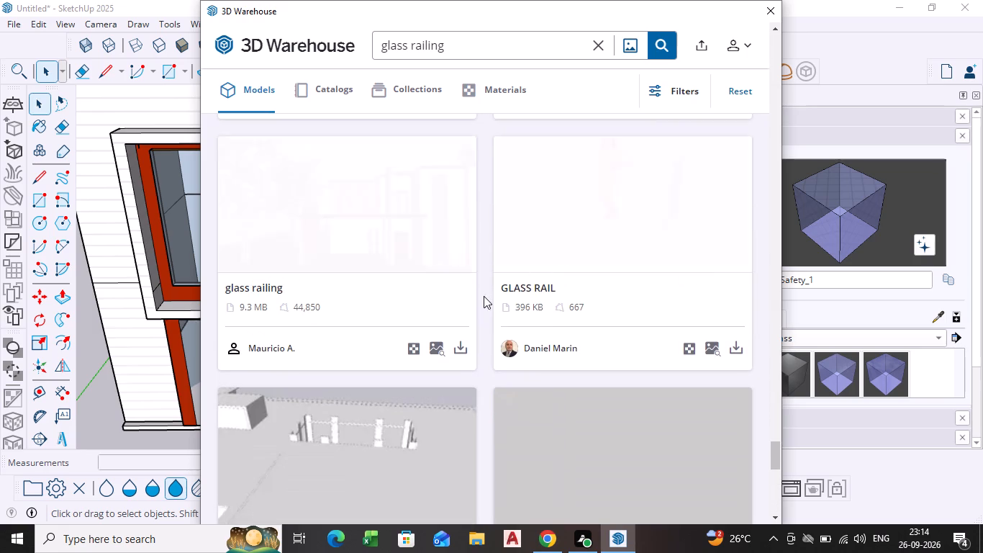
{"action": "scroll", "coordinate": [489, 320], "scroll_direction": "up", "scroll_amount": 6}
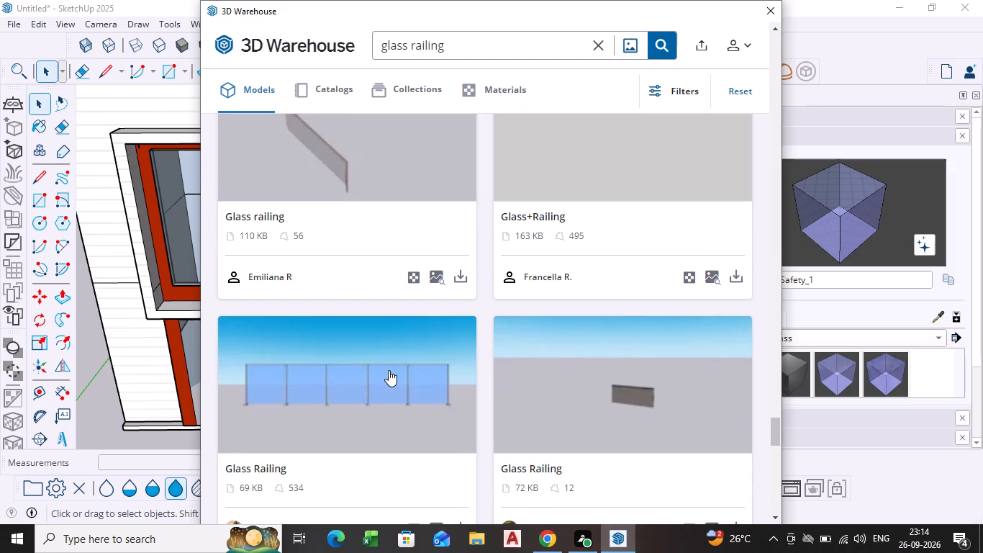
{"action": "scroll", "coordinate": [560, 304], "scroll_direction": "up", "scroll_amount": 8}
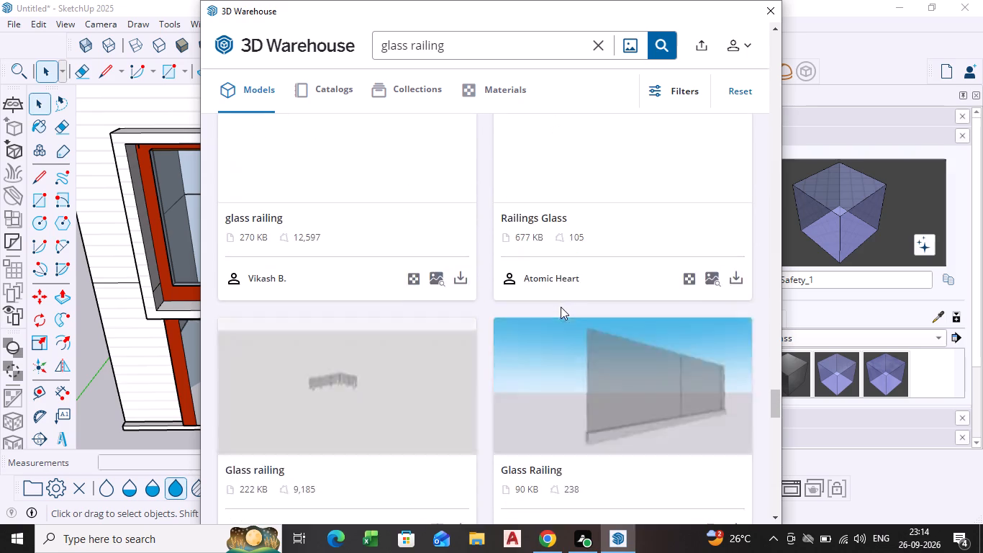
{"action": "scroll", "coordinate": [561, 307], "scroll_direction": "up", "scroll_amount": 5}
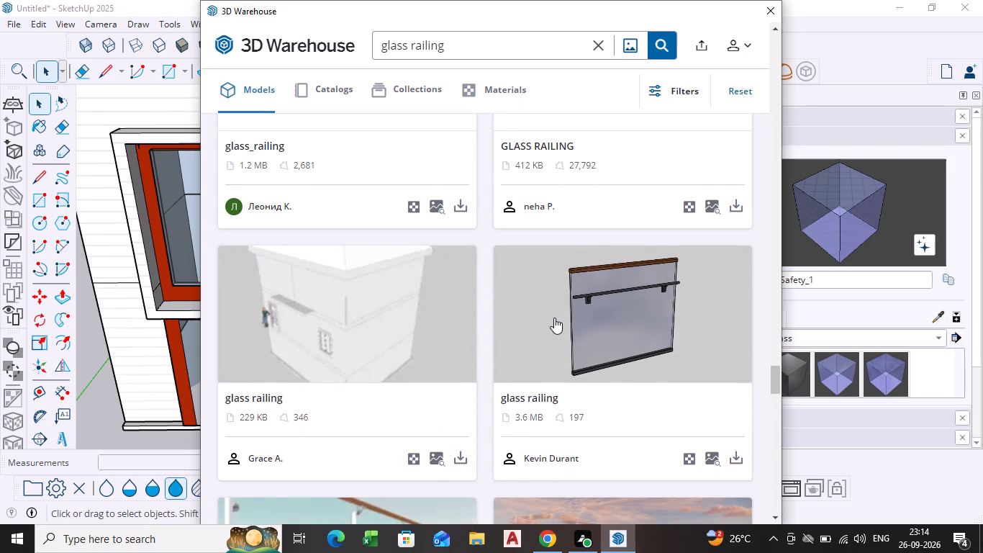
{"action": "scroll", "coordinate": [552, 320], "scroll_direction": "up", "scroll_amount": 9}
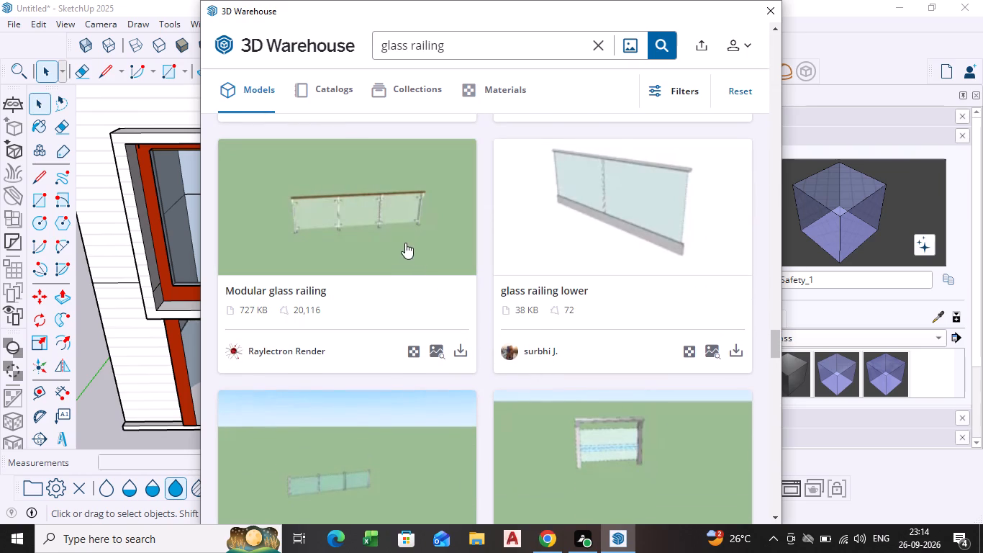
{"action": "scroll", "coordinate": [392, 223], "scroll_direction": "up", "scroll_amount": 3}
{"action": "scroll", "coordinate": [392, 223], "scroll_direction": "down", "scroll_amount": 2}
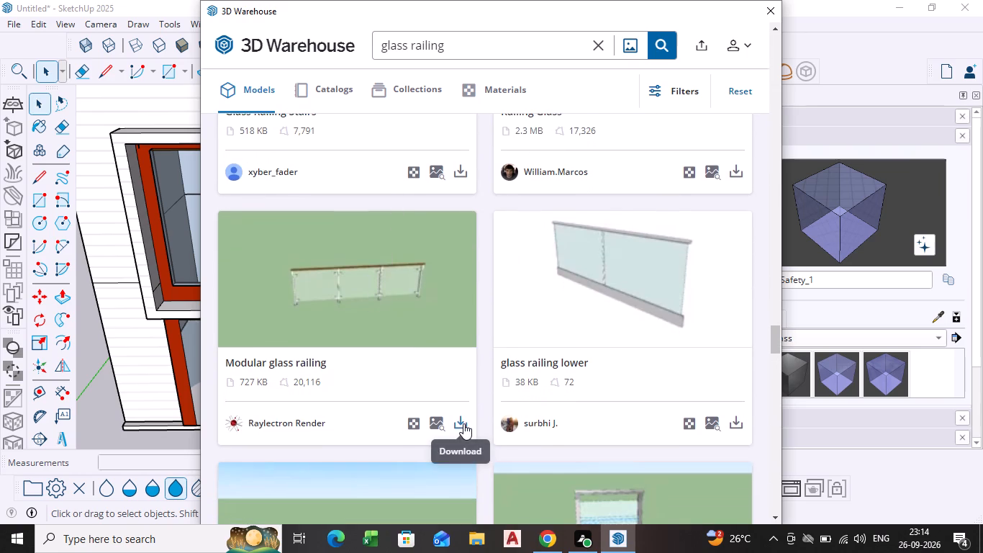
{"action": "left_click", "coordinate": [463, 423]}
{"action": "left_click", "coordinate": [440, 291]}
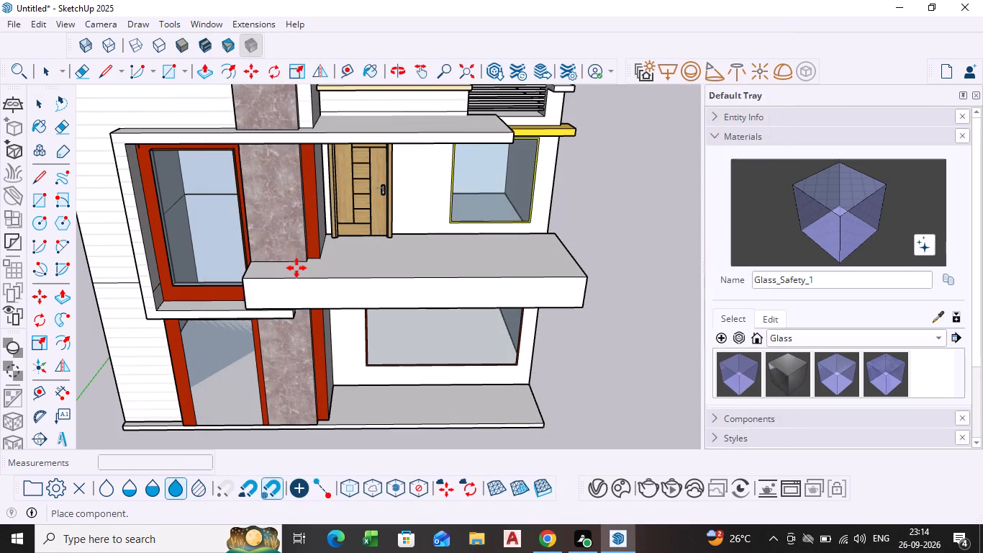
Place the glass railing on the first-floor balcony slab, along its front edge near the corner on the yellow-framed window side.
{"action": "scroll", "coordinate": [318, 276], "scroll_direction": "up", "scroll_amount": 3}
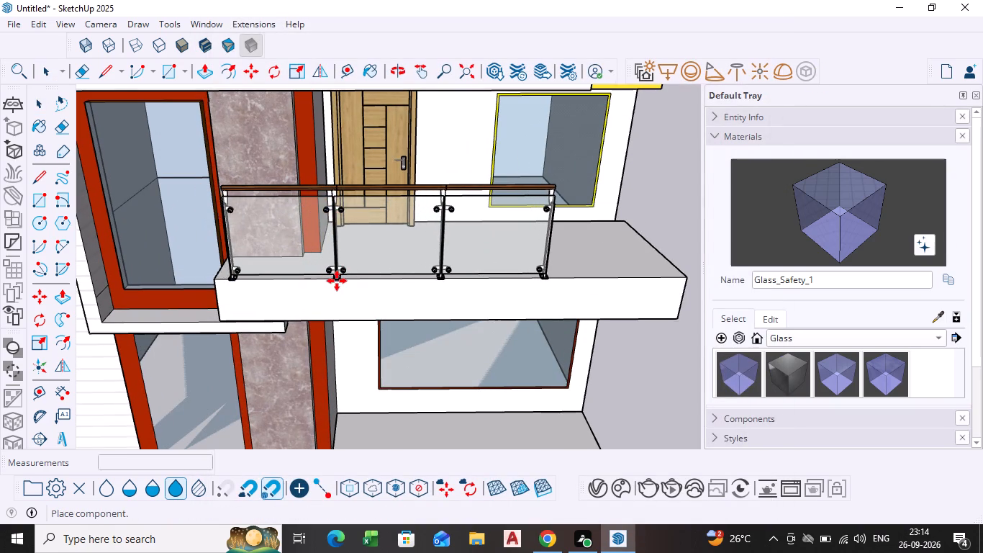
{"action": "scroll", "coordinate": [610, 282], "scroll_direction": "down", "scroll_amount": 1}
{"action": "middle_click_drag", "start_coordinate": [610, 283], "coordinate": [471, 264]}
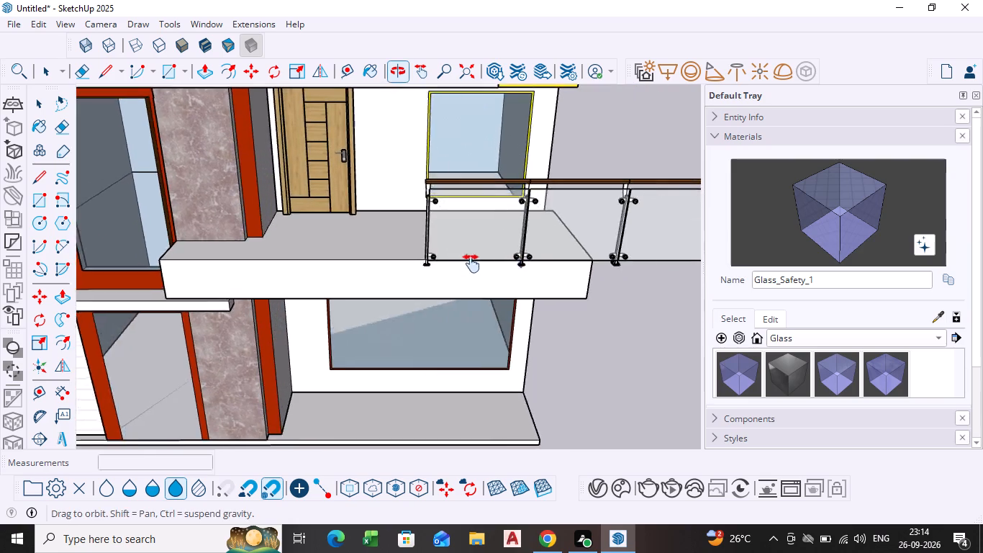
{"action": "middle_click_drag", "start_coordinate": [471, 264], "coordinate": [389, 264]}
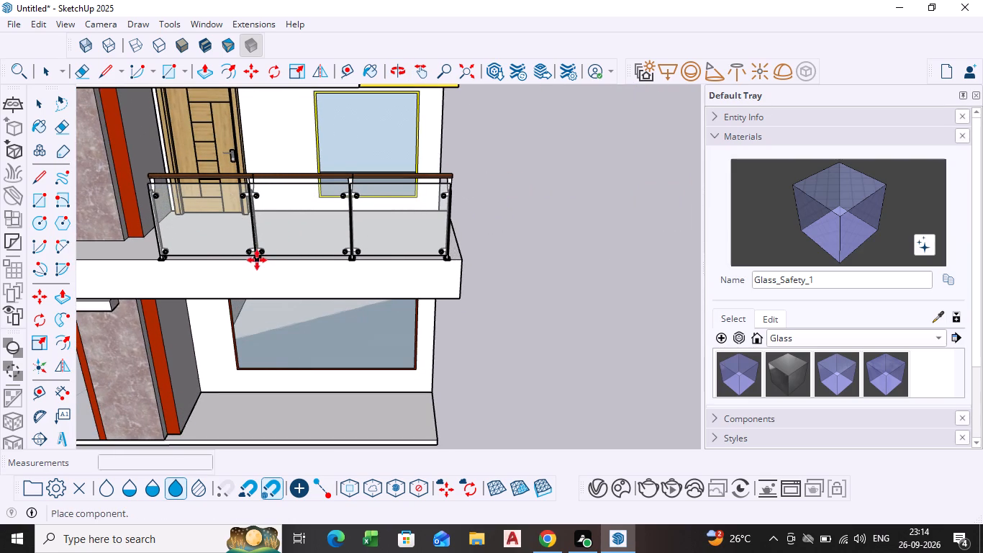
{"action": "scroll", "coordinate": [257, 260], "scroll_direction": "up", "scroll_amount": 4}
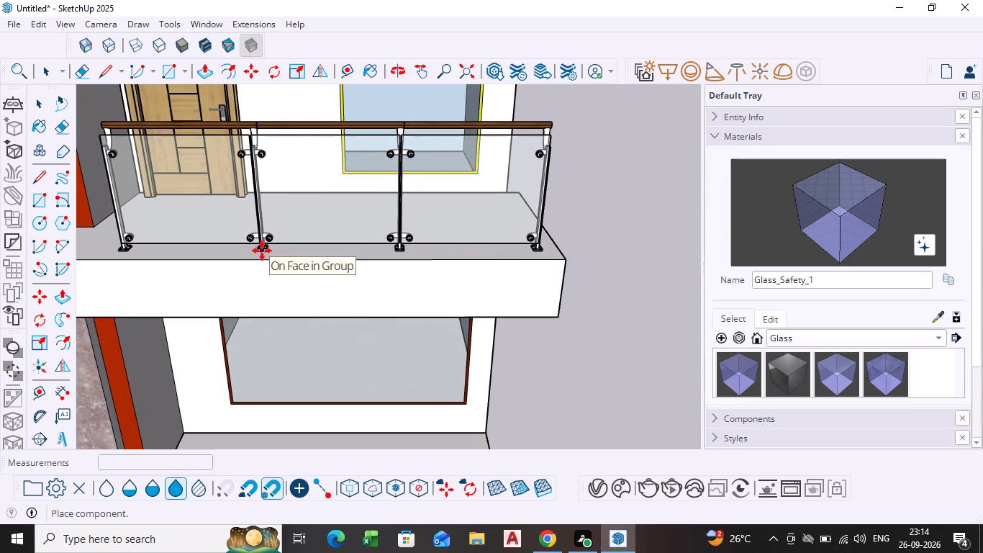
{"action": "left_click", "coordinate": [262, 255]}
{"action": "key", "text": "space"}
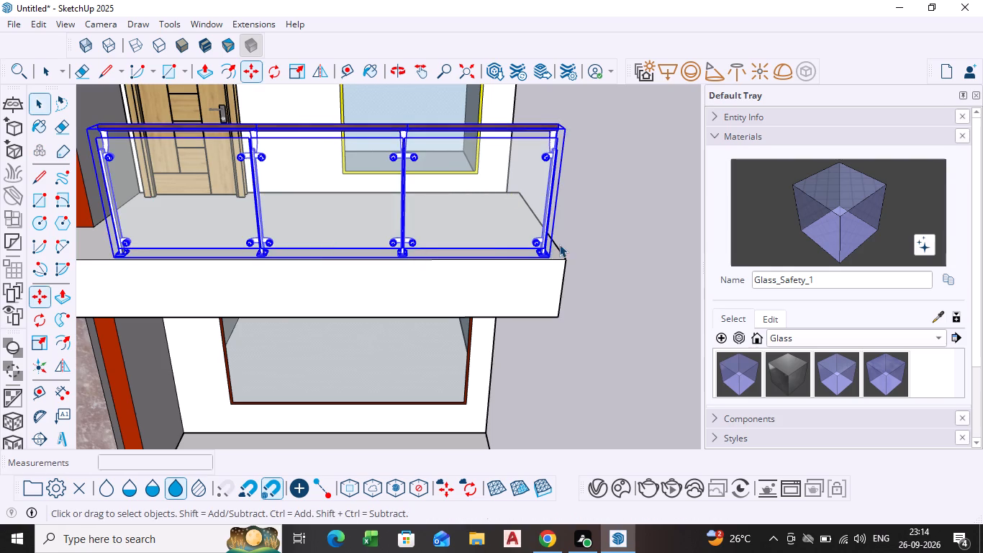
Scale the railing lengthwise by about 1.04 so its end post reaches the balcony's free front corner.
{"action": "scroll", "coordinate": [563, 246], "scroll_direction": "down", "scroll_amount": 4}
{"action": "middle_click_drag", "start_coordinate": [558, 251], "coordinate": [363, 282]}
{"action": "scroll", "coordinate": [372, 293], "scroll_direction": "up", "scroll_amount": 3}
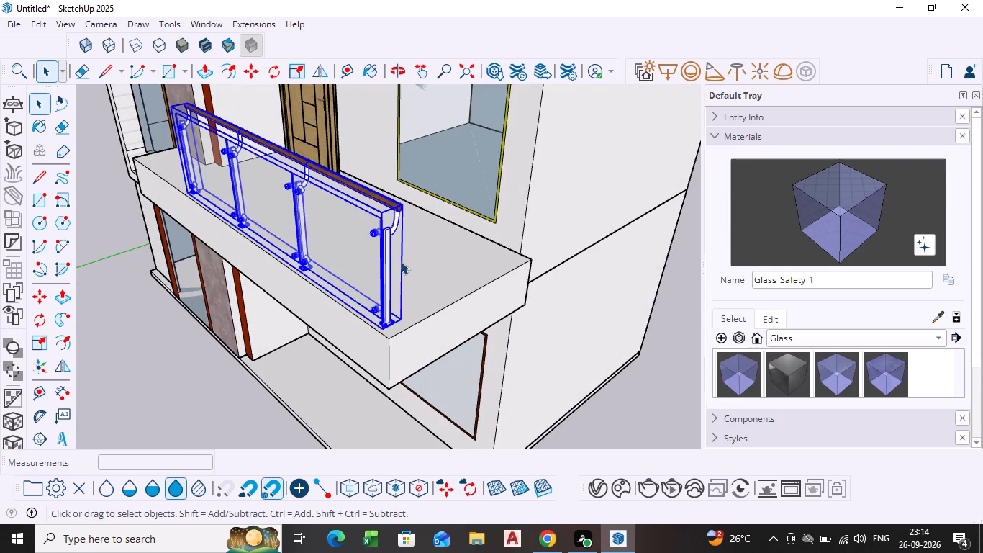
{"action": "left_click", "coordinate": [42, 342]}
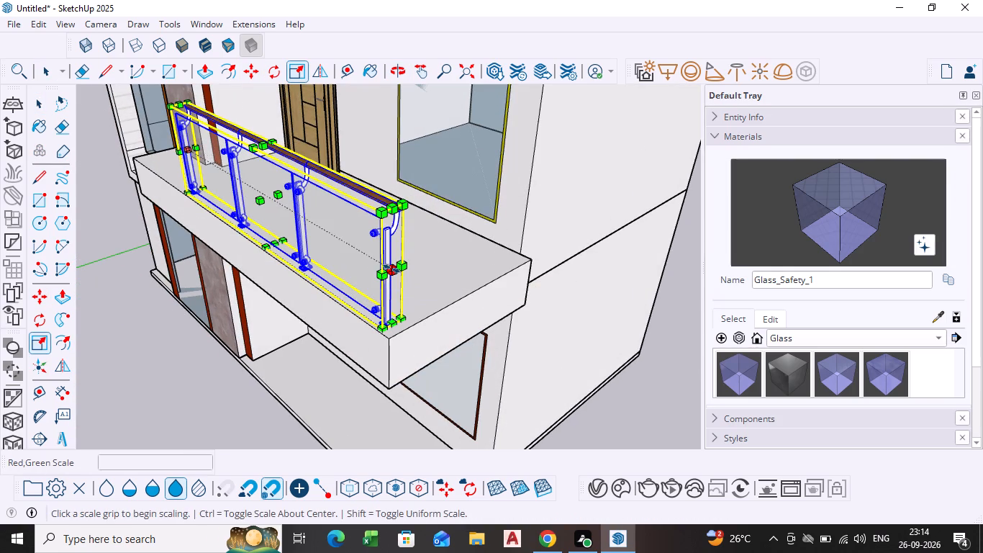
{"action": "scroll", "coordinate": [393, 269], "scroll_direction": "up", "scroll_amount": 4}
{"action": "left_click", "coordinate": [396, 276]}
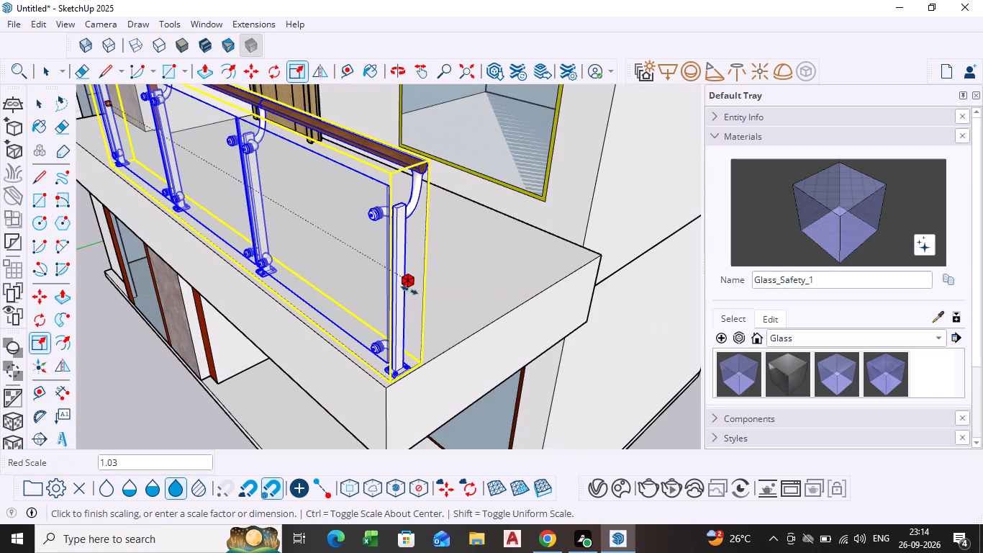
{"action": "left_click", "coordinate": [409, 290]}
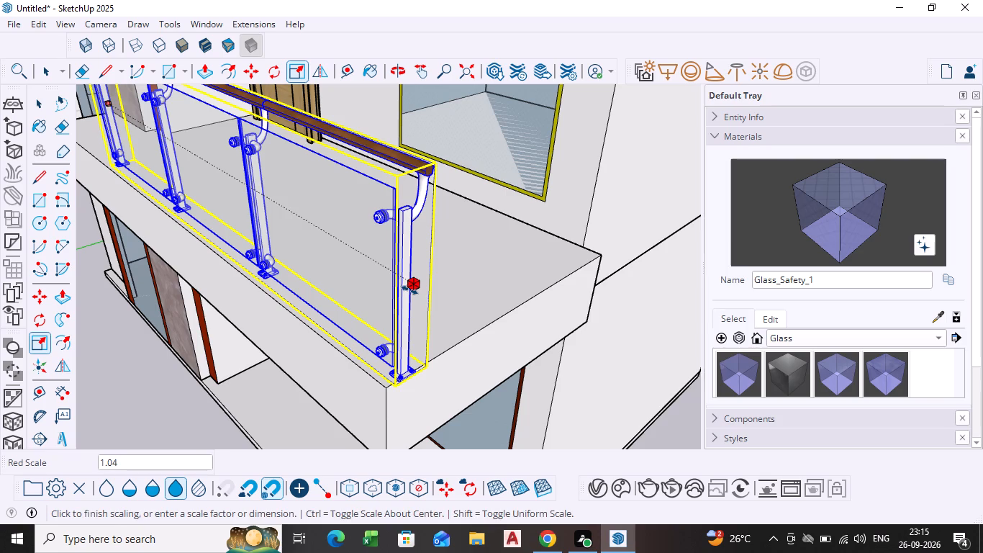
Scale the railing's opposite end lengthwise by about 1.44 to reach the balcony's front corner beside the stone-clad column.
{"action": "scroll", "coordinate": [342, 351], "scroll_direction": "down", "scroll_amount": 9}
{"action": "scroll", "coordinate": [199, 359], "scroll_direction": "down", "scroll_amount": 1}
{"action": "middle_click_drag", "start_coordinate": [199, 359], "coordinate": [257, 387]}
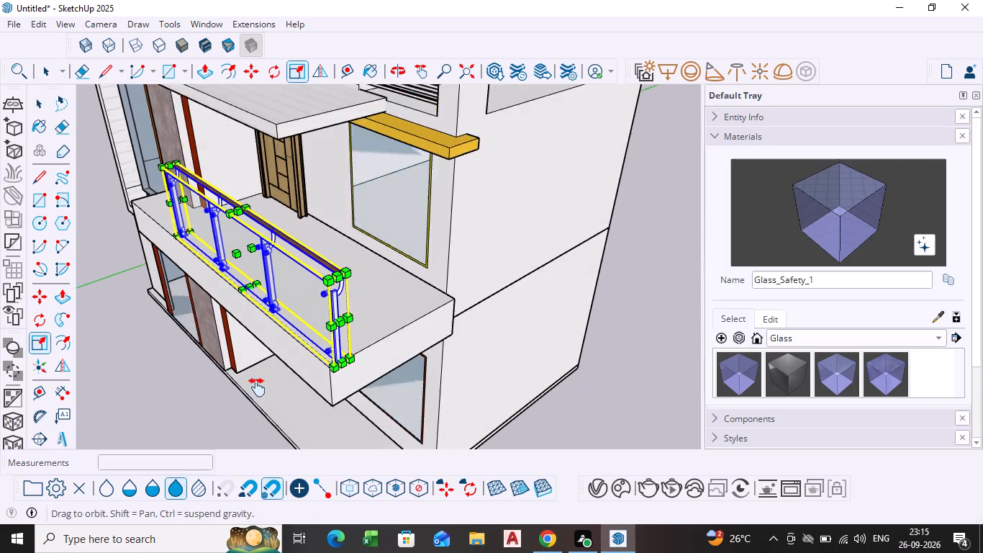
{"action": "middle_click_drag", "start_coordinate": [257, 387], "coordinate": [491, 397]}
{"action": "middle_click_drag", "start_coordinate": [463, 352], "coordinate": [381, 351]}
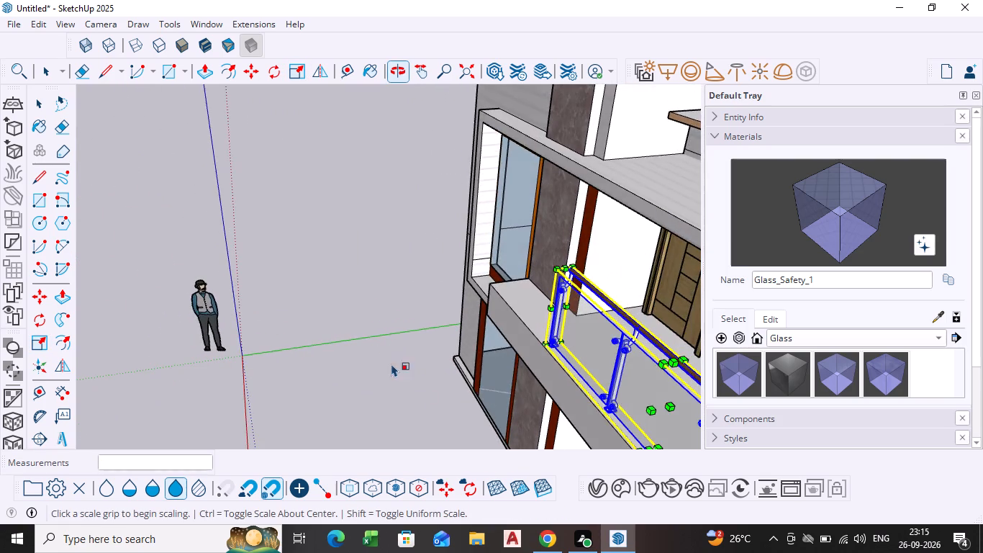
{"action": "scroll", "coordinate": [431, 409], "scroll_direction": "down", "scroll_amount": 3}
{"action": "scroll", "coordinate": [515, 387], "scroll_direction": "down", "scroll_amount": 2}
{"action": "middle_click_drag", "start_coordinate": [513, 370], "coordinate": [613, 293]}
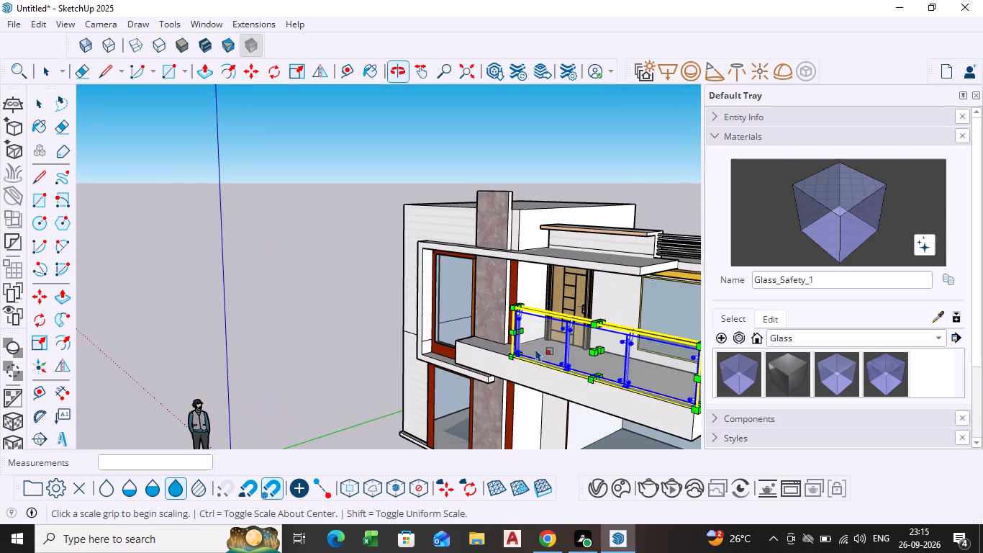
{"action": "middle_click_drag", "start_coordinate": [517, 349], "coordinate": [417, 325], "text": "shift"}
{"action": "middle_click_drag", "start_coordinate": [406, 372], "coordinate": [681, 345]}
{"action": "scroll", "coordinate": [486, 388], "scroll_direction": "down", "scroll_amount": 1}
{"action": "scroll", "coordinate": [430, 341], "scroll_direction": "up", "scroll_amount": 2}
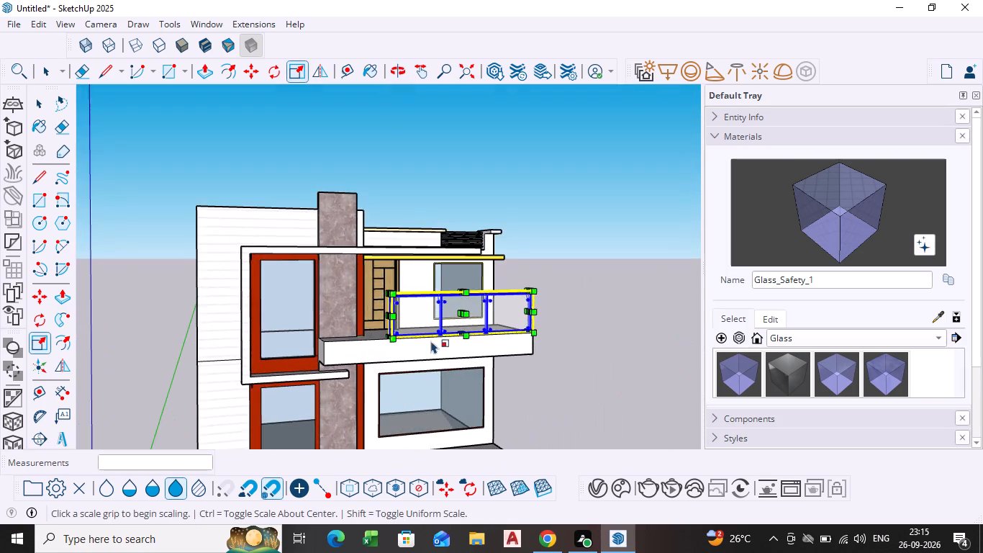
{"action": "scroll", "coordinate": [431, 341], "scroll_direction": "up", "scroll_amount": 1}
{"action": "scroll", "coordinate": [372, 328], "scroll_direction": "up", "scroll_amount": 10}
{"action": "middle_click_drag", "start_coordinate": [378, 320], "coordinate": [411, 332]}
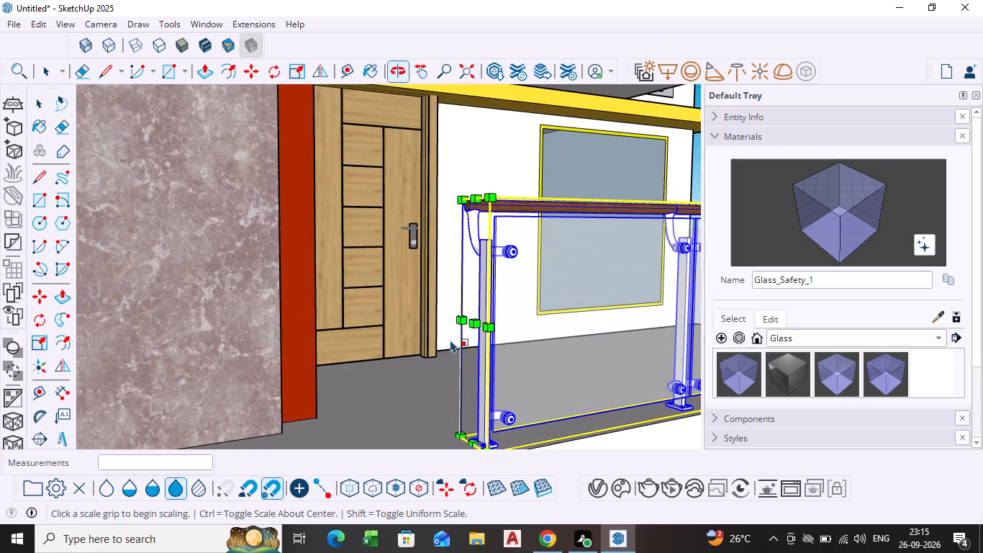
{"action": "left_click", "coordinate": [470, 325]}
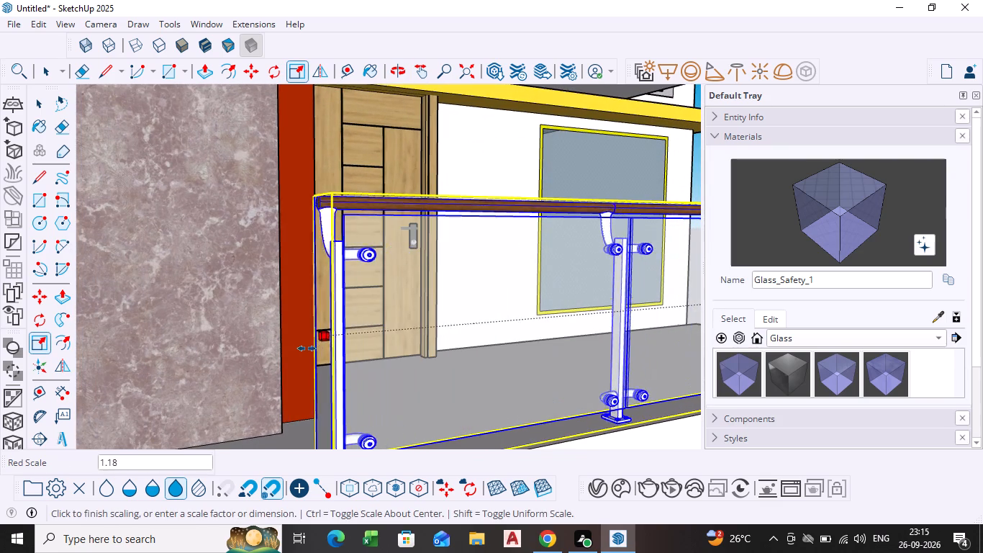
{"action": "scroll", "coordinate": [303, 349], "scroll_direction": "down", "scroll_amount": 4}
{"action": "middle_click_drag", "start_coordinate": [299, 349], "coordinate": [299, 324], "text": "shift"}
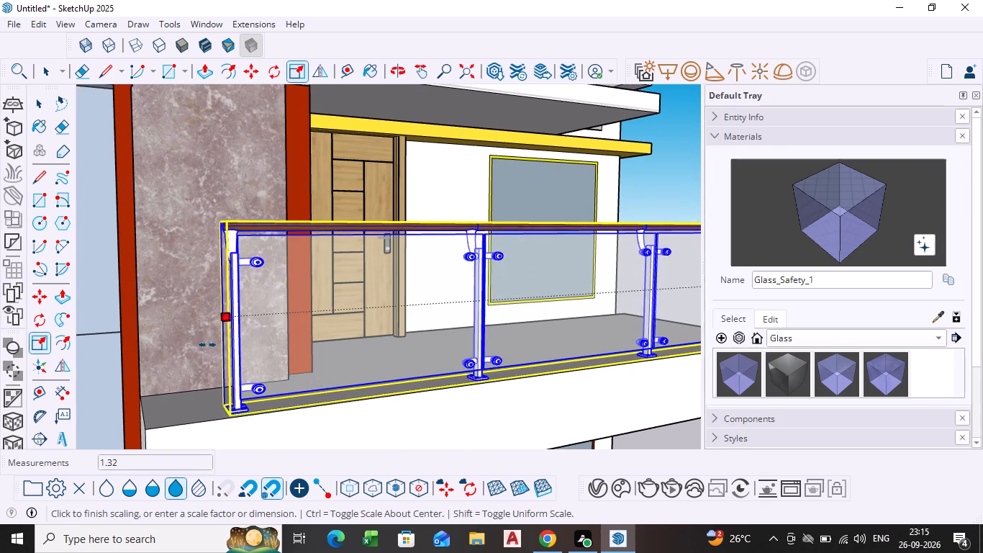
{"action": "left_click", "coordinate": [137, 354]}
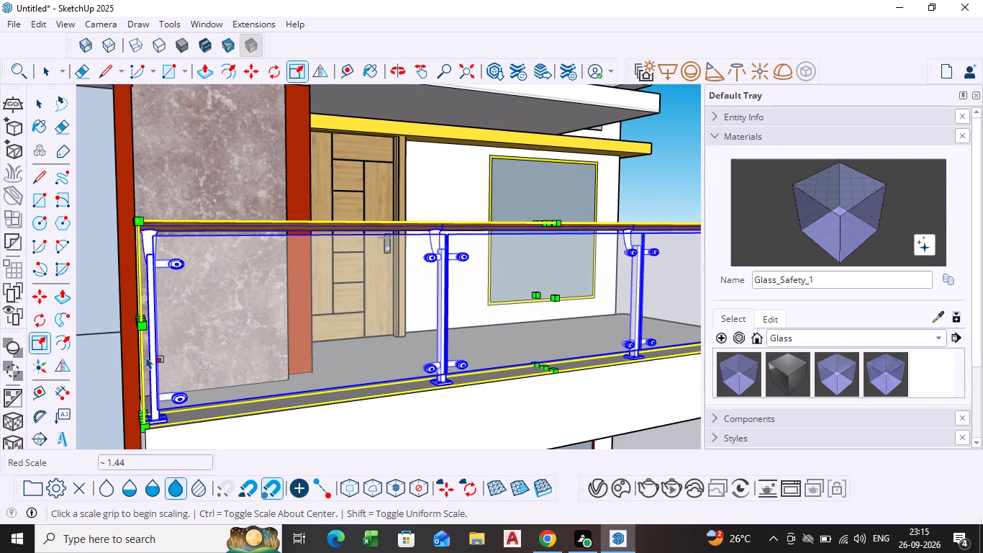
{"action": "key", "text": "space"}
Copy the glass railing from its corner post base to a free spot in the air about 5' 10 3/4" away, above the balcony front.
{"action": "scroll", "coordinate": [466, 344], "scroll_direction": "down", "scroll_amount": 9}
{"action": "scroll", "coordinate": [573, 354], "scroll_direction": "down", "scroll_amount": 1, "text": "shift"}
{"action": "middle_click_drag", "start_coordinate": [571, 355], "coordinate": [560, 356], "text": "shift"}
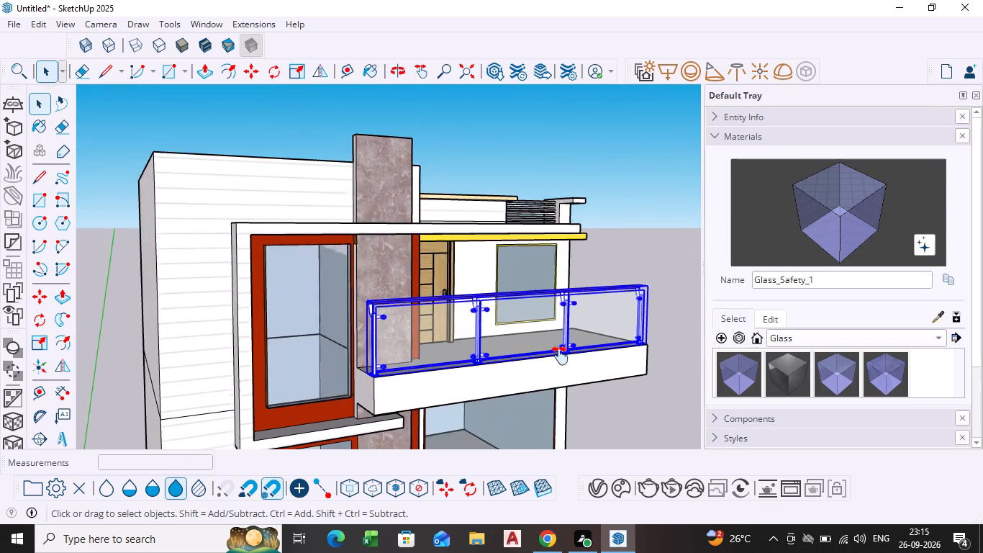
{"action": "middle_click_drag", "start_coordinate": [560, 356], "coordinate": [463, 342], "text": "shift"}
{"action": "scroll", "coordinate": [512, 311], "scroll_direction": "down", "scroll_amount": 11}
{"action": "middle_click_drag", "start_coordinate": [559, 333], "coordinate": [515, 371]}
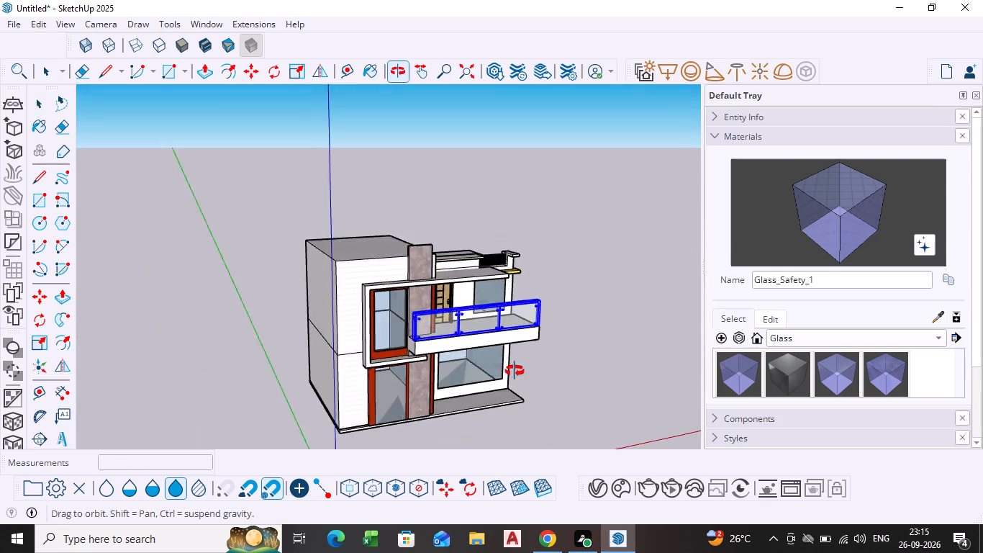
{"action": "middle_click_drag", "start_coordinate": [515, 371], "coordinate": [437, 363]}
{"action": "scroll", "coordinate": [452, 338], "scroll_direction": "up", "scroll_amount": 8}
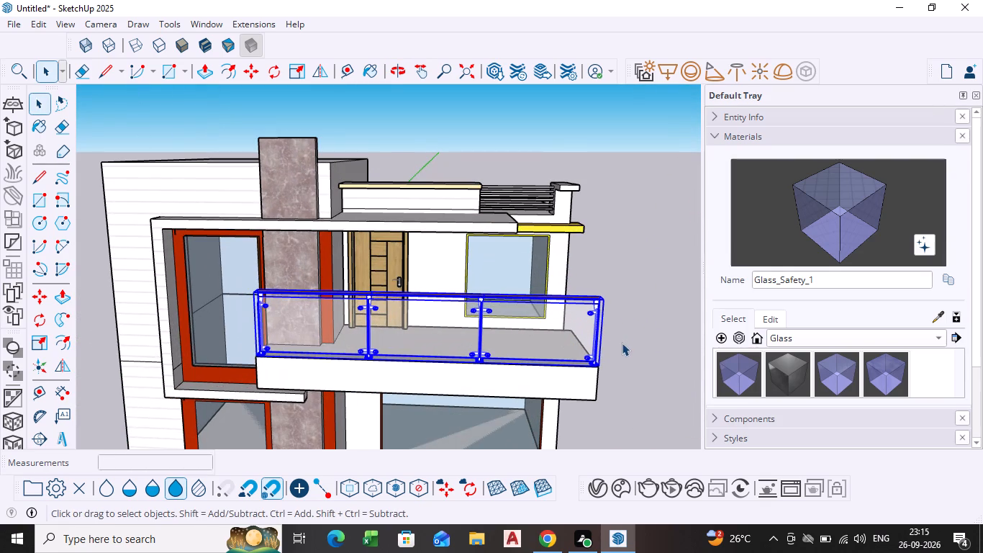
{"action": "scroll", "coordinate": [622, 343], "scroll_direction": "down", "scroll_amount": 3}
{"action": "middle_click_drag", "start_coordinate": [621, 344], "coordinate": [395, 343]}
{"action": "scroll", "coordinate": [435, 382], "scroll_direction": "up", "scroll_amount": 2}
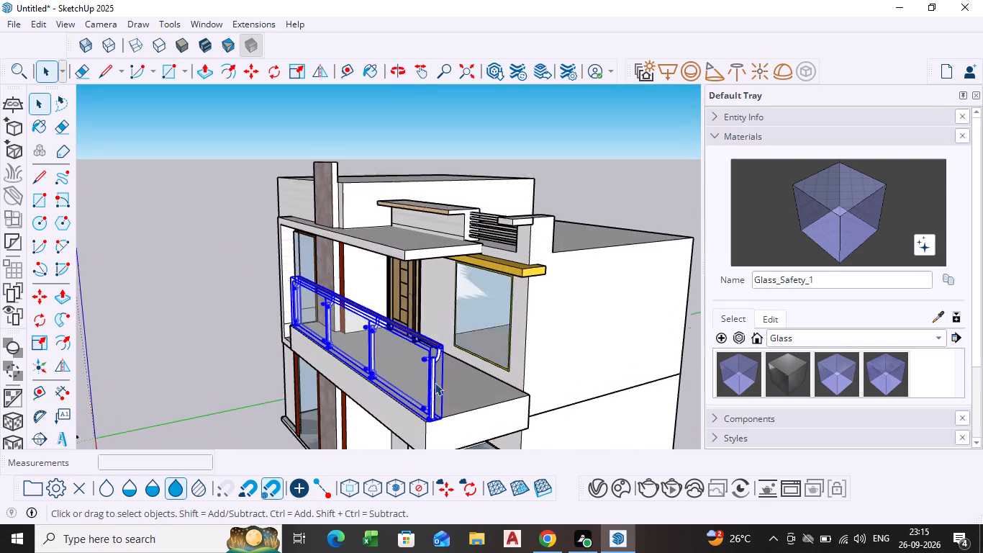
{"action": "scroll", "coordinate": [435, 382], "scroll_direction": "up", "scroll_amount": 2}
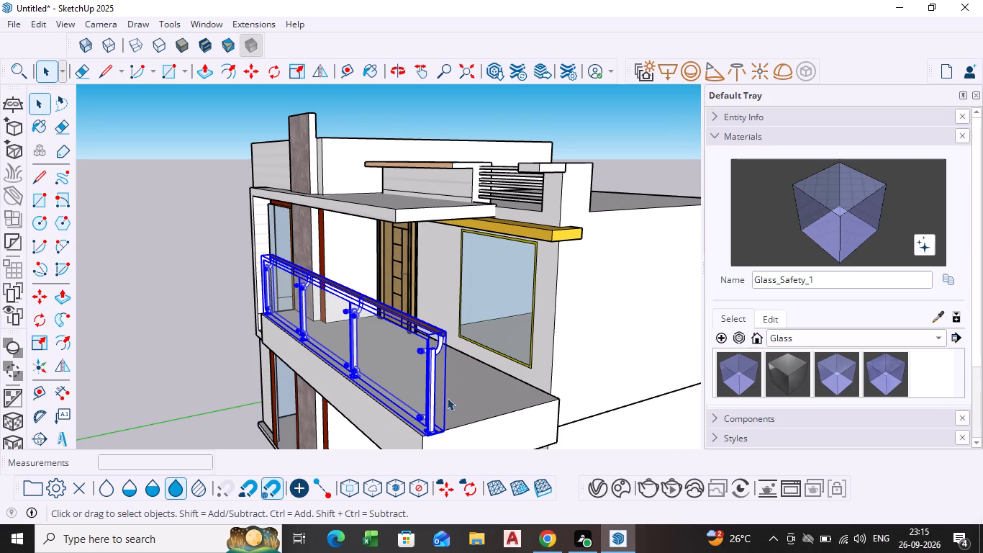
{"action": "key", "text": "m"}
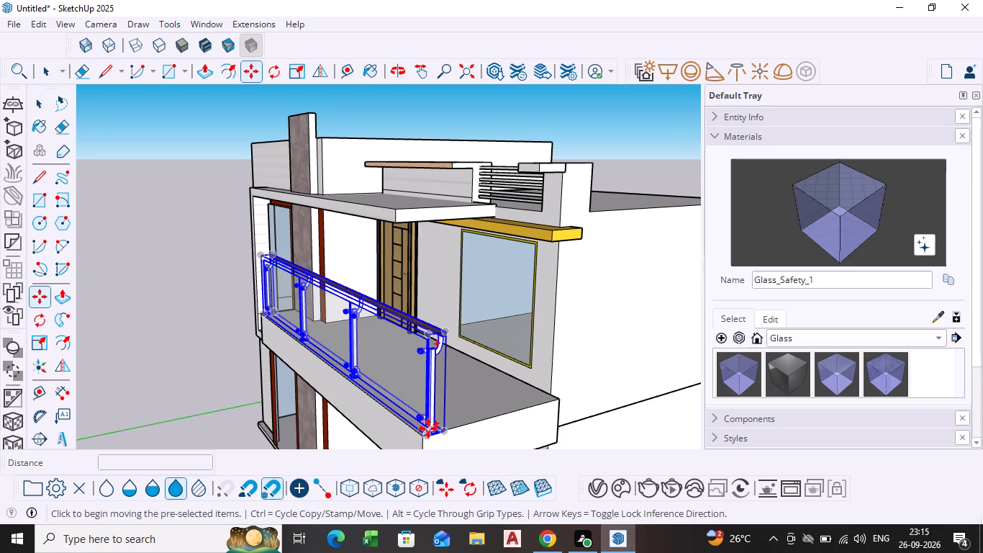
{"action": "left_click", "coordinate": [429, 432]}
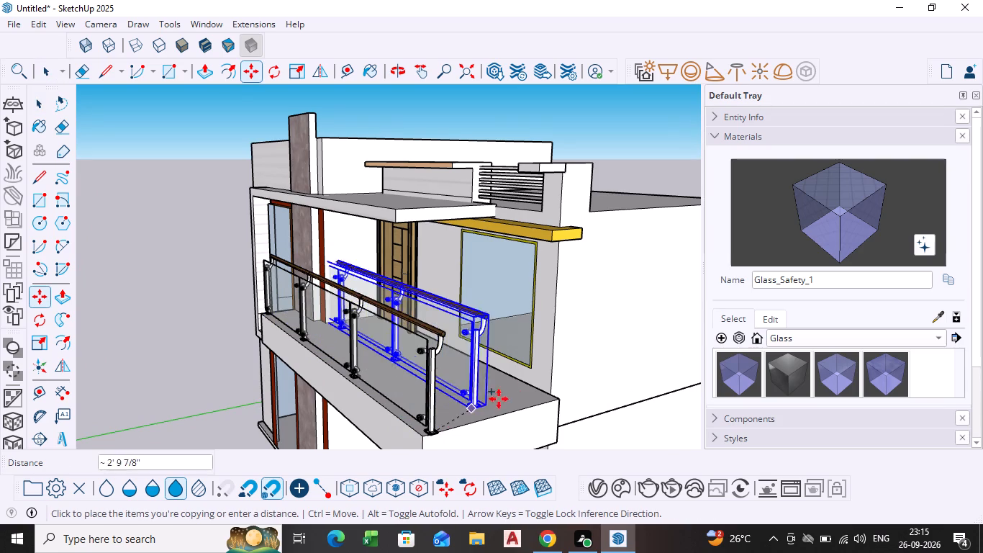
{"action": "scroll", "coordinate": [550, 388], "scroll_direction": "down", "scroll_amount": 1}
{"action": "middle_click_drag", "start_coordinate": [541, 395], "coordinate": [388, 374]}
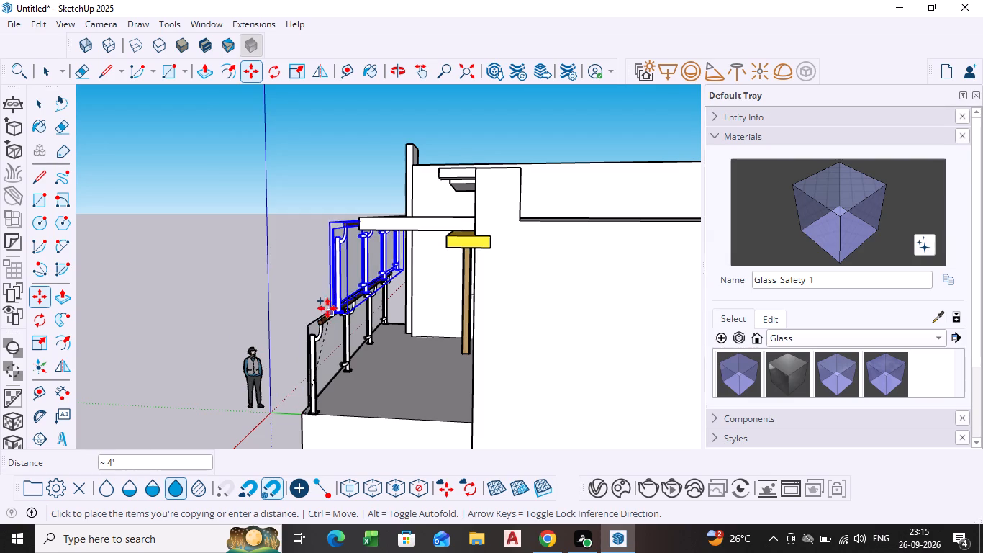
{"action": "left_click", "coordinate": [263, 263]}
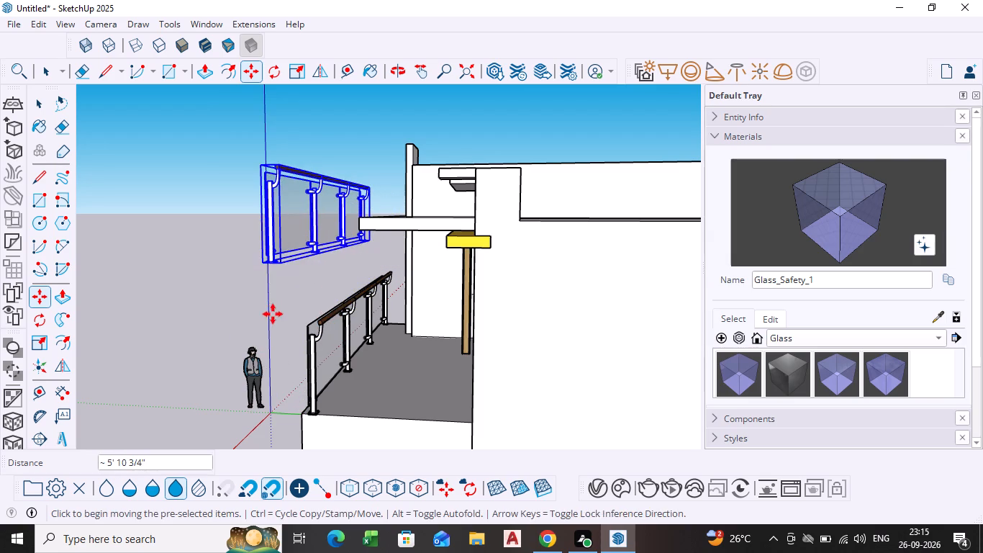
Rotate the railing copy about 94° around the vertical axis at its end post base, turning it towards the balcony's side edge.
{"action": "middle_click_drag", "start_coordinate": [273, 317], "coordinate": [484, 343]}
{"action": "scroll", "coordinate": [284, 320], "scroll_direction": "down", "scroll_amount": 1}
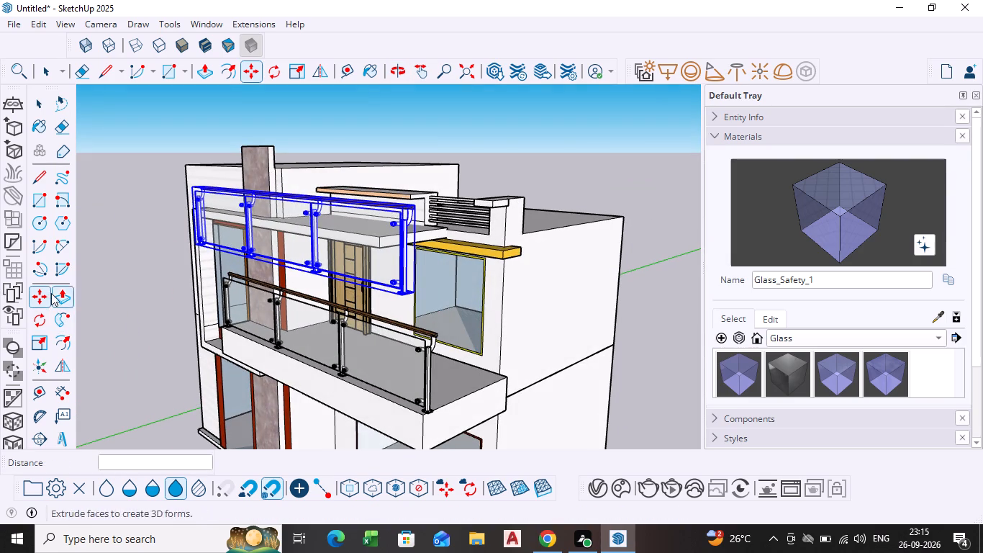
{"action": "left_click", "coordinate": [36, 325]}
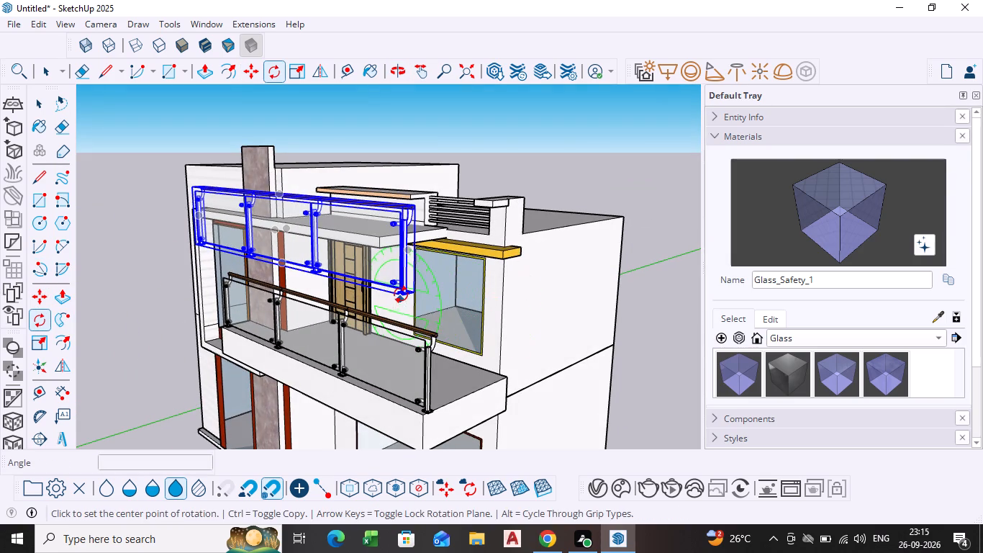
{"action": "left_click", "coordinate": [401, 295]}
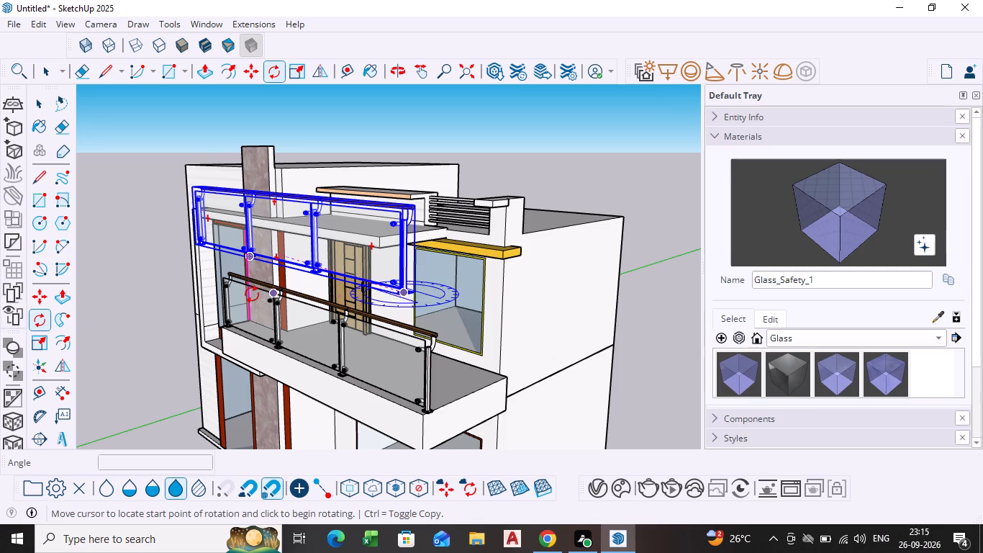
{"action": "left_click", "coordinate": [232, 321]}
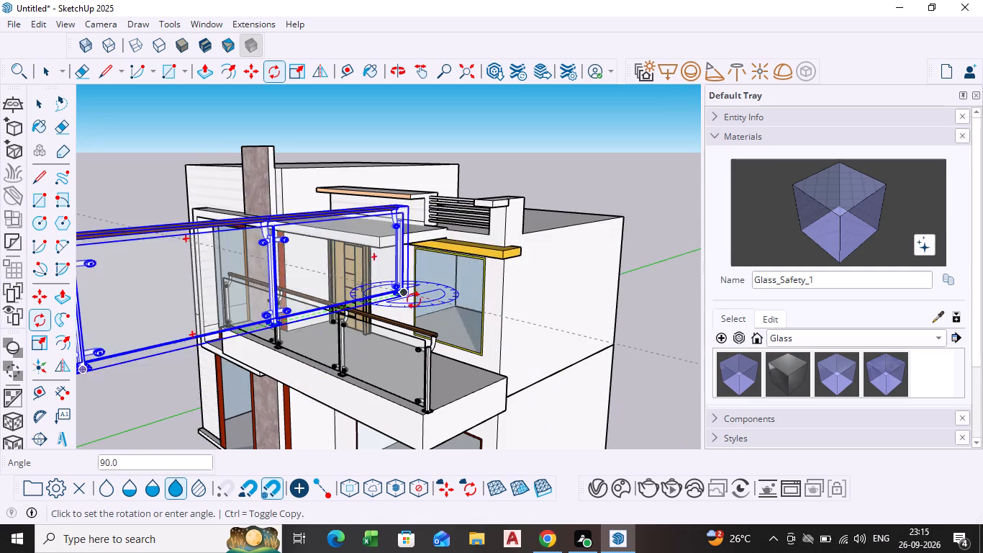
{"action": "middle_click_drag", "start_coordinate": [351, 307], "coordinate": [397, 261], "text": "shift"}
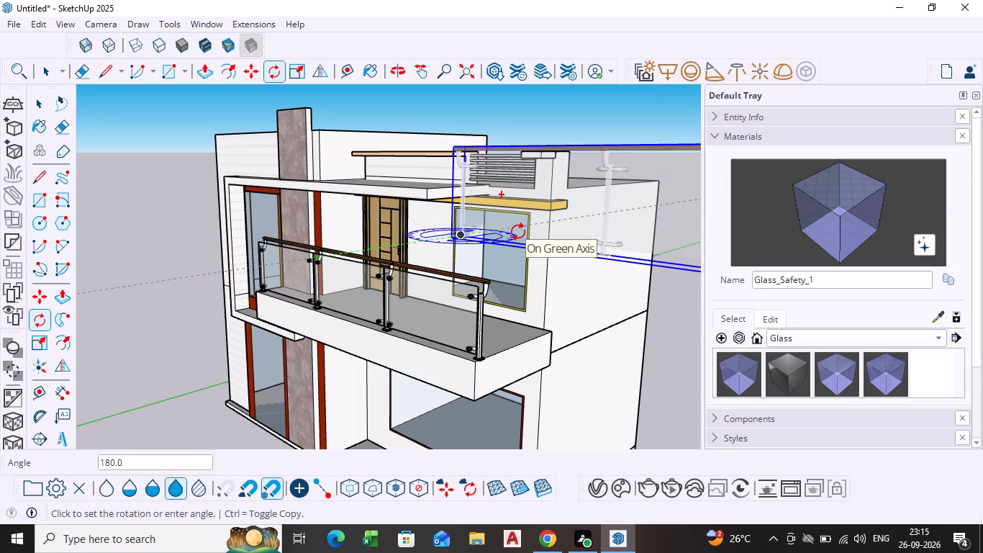
{"action": "scroll", "coordinate": [371, 266], "scroll_direction": "up", "scroll_amount": 3}
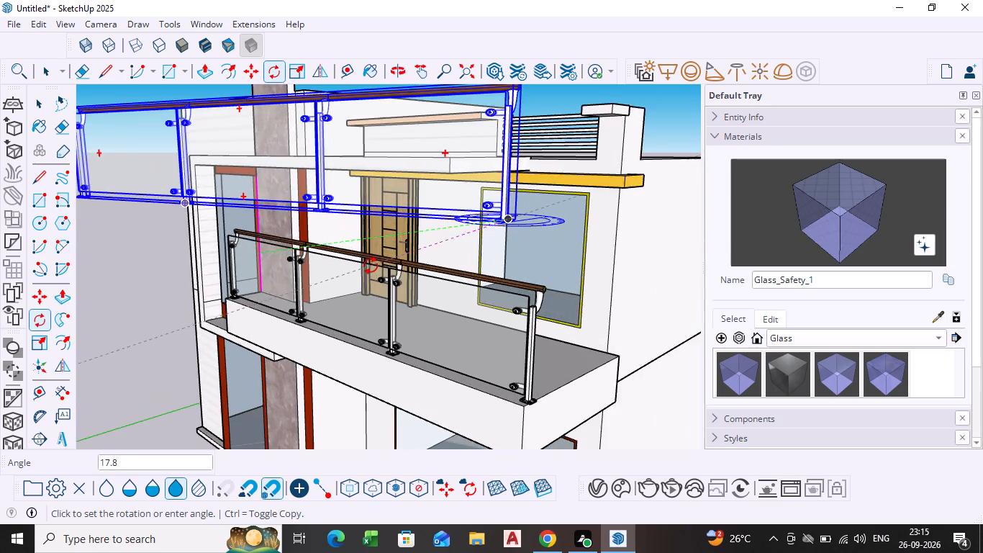
{"action": "scroll", "coordinate": [371, 266], "scroll_direction": "down", "scroll_amount": 3}
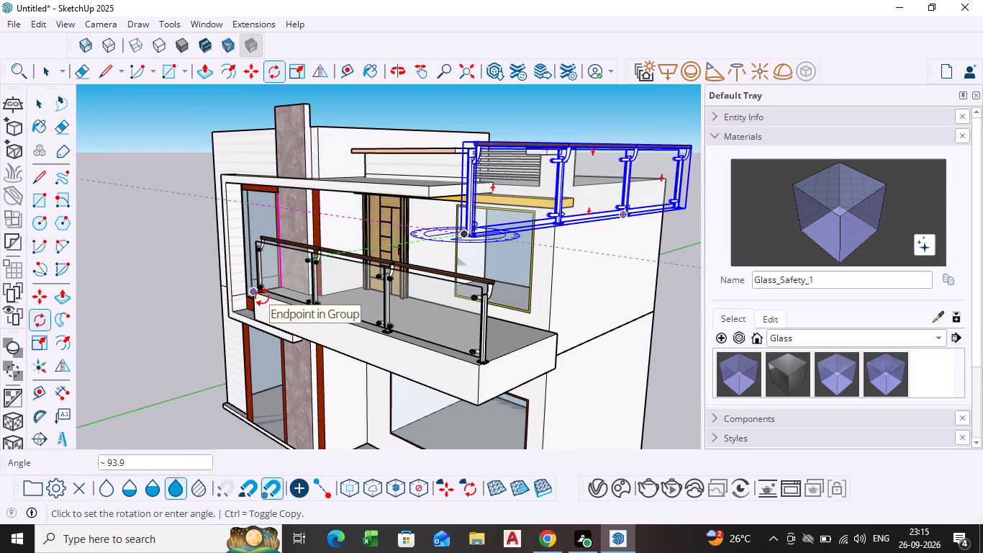
{"action": "left_click", "coordinate": [262, 297]}
{"action": "key", "text": "space"}
Check the rotated railing copy's alignment with the balcony's side edge from the side and from above.
{"action": "scroll", "coordinate": [588, 228], "scroll_direction": "down", "scroll_amount": 6}
{"action": "middle_click_drag", "start_coordinate": [620, 245], "coordinate": [558, 293]}
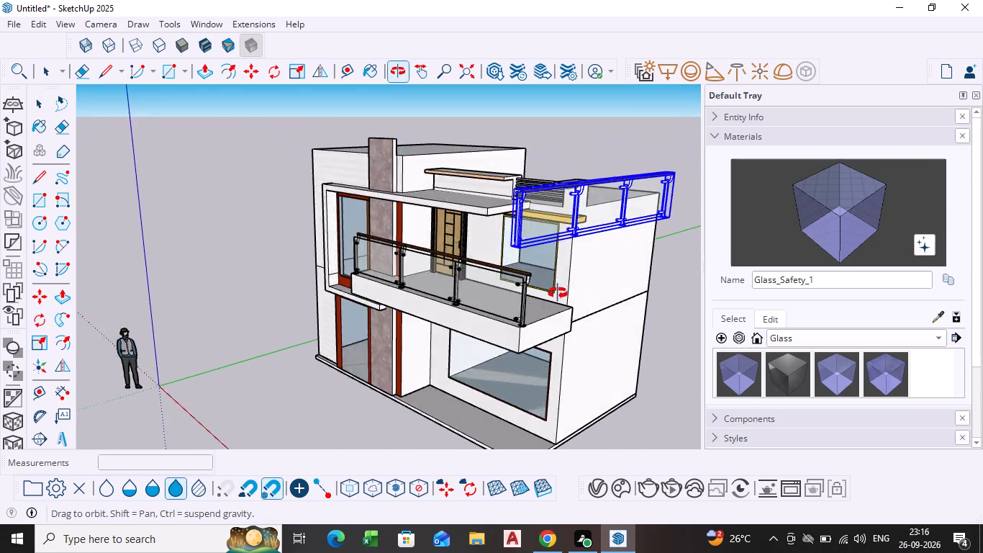
{"action": "middle_click_drag", "start_coordinate": [558, 293], "coordinate": [439, 346]}
{"action": "scroll", "coordinate": [575, 316], "scroll_direction": "up", "scroll_amount": 4}
{"action": "key", "text": "space"}
{"action": "scroll", "coordinate": [477, 317], "scroll_direction": "down", "scroll_amount": 4}
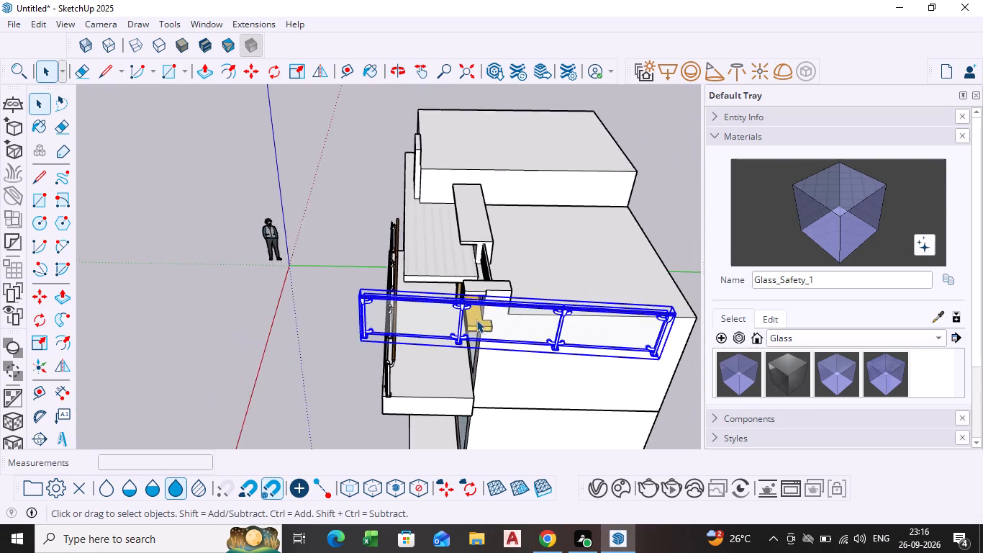
Undo the railing copy's rotation, the copy itself and the balcony front railing's last lengthwise scaling.
{"action": "scroll", "coordinate": [476, 320], "scroll_direction": "down", "scroll_amount": 5}
{"action": "middle_click_drag", "start_coordinate": [443, 337], "coordinate": [534, 271]}
{"action": "scroll", "coordinate": [442, 337], "scroll_direction": "down", "scroll_amount": 1}
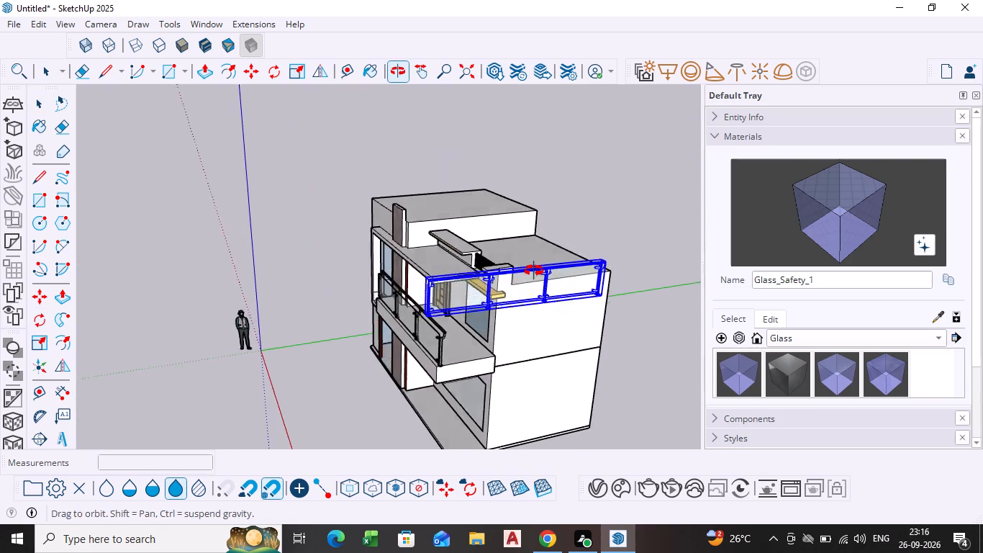
{"action": "middle_click_drag", "start_coordinate": [534, 271], "coordinate": [534, 270]}
{"action": "scroll", "coordinate": [484, 298], "scroll_direction": "up", "scroll_amount": 9}
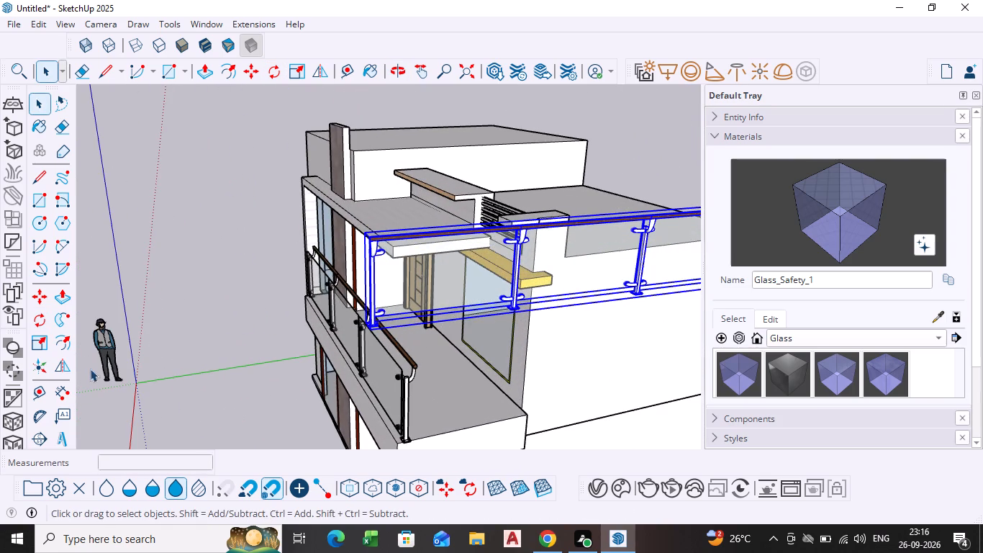
{"action": "left_click", "coordinate": [35, 317]}
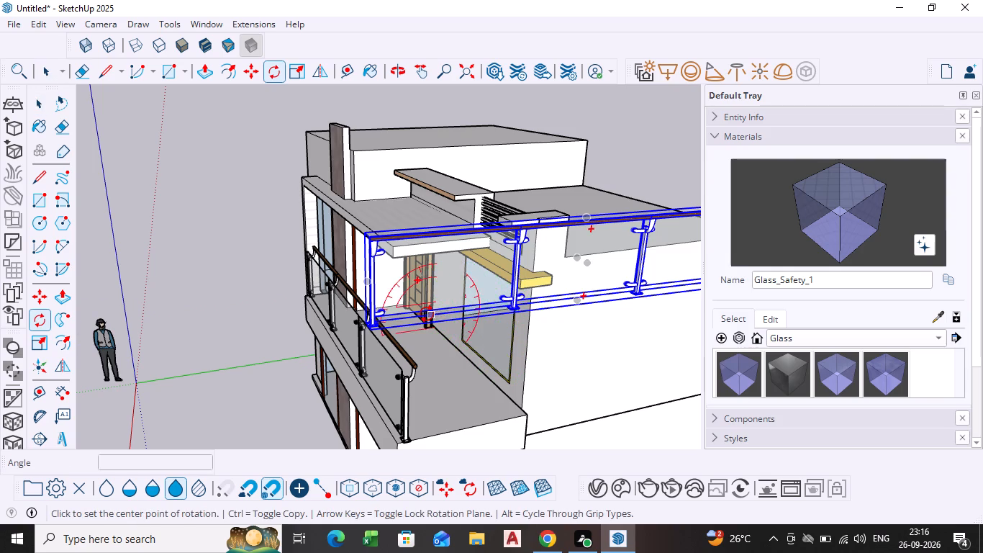
{"action": "key", "text": "ctrl+z"}
{"action": "key", "text": "ctrl+z"}
{"action": "key", "text": "ctrl+z"}
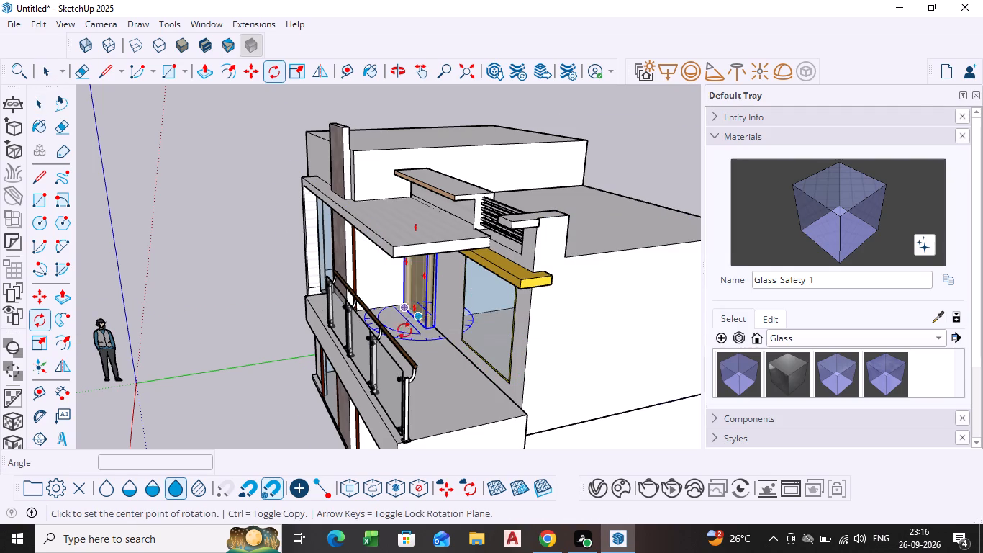
{"action": "key", "text": "space"}
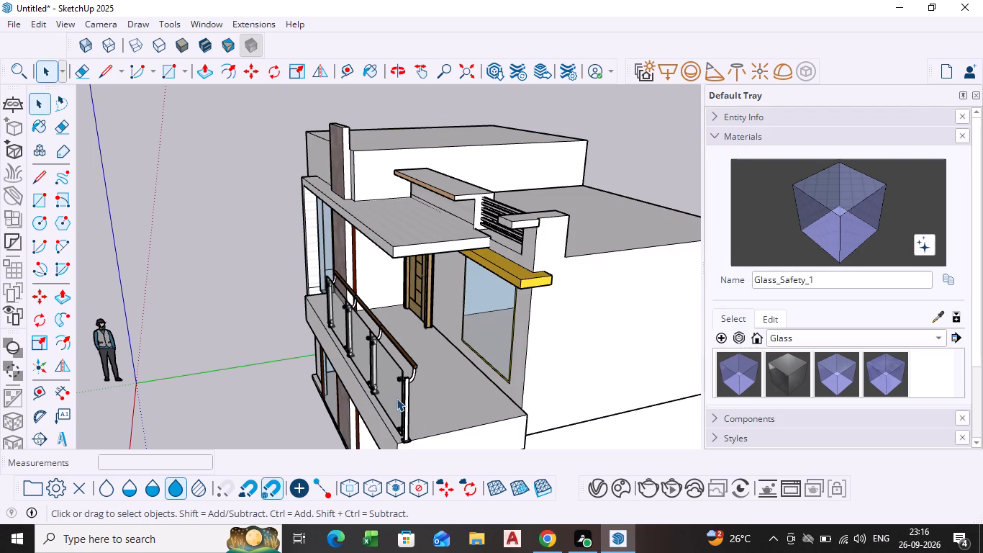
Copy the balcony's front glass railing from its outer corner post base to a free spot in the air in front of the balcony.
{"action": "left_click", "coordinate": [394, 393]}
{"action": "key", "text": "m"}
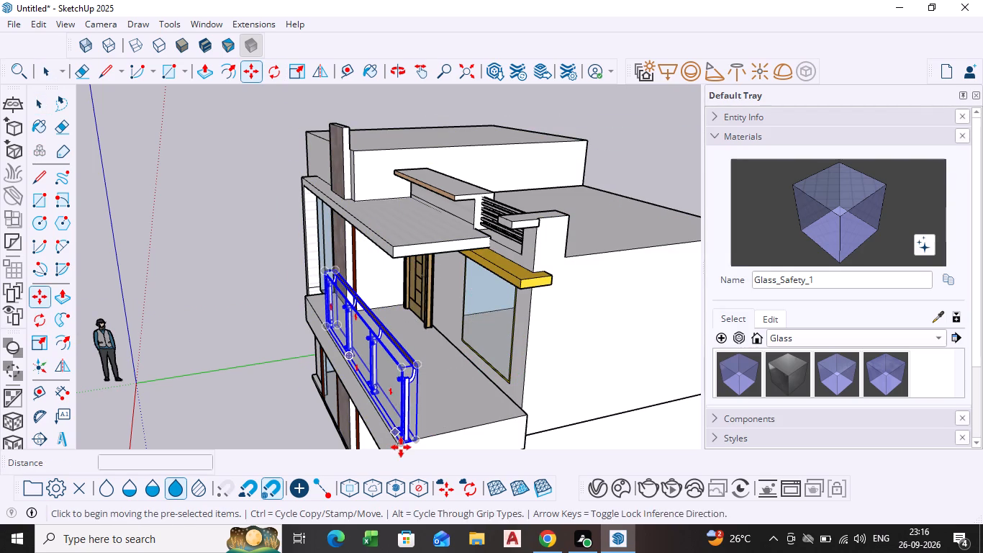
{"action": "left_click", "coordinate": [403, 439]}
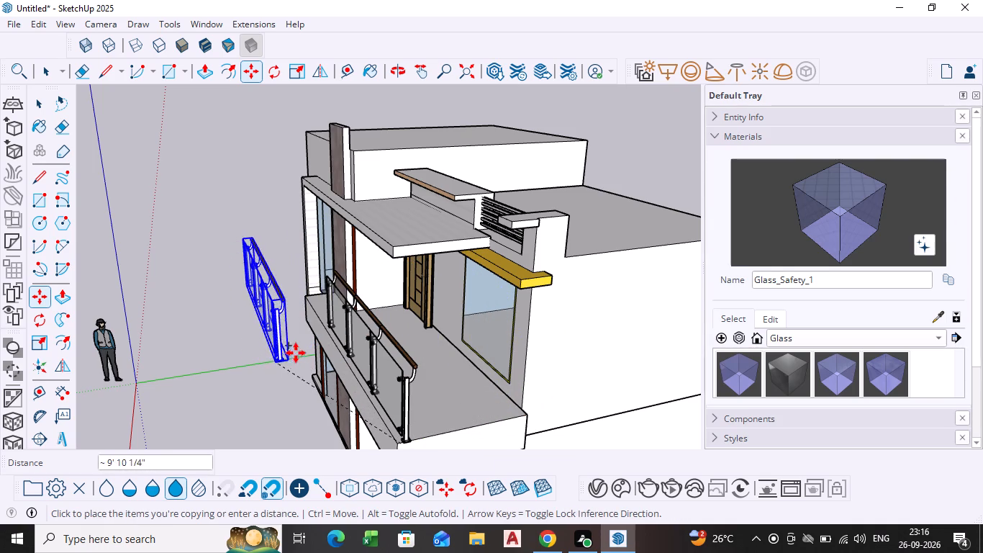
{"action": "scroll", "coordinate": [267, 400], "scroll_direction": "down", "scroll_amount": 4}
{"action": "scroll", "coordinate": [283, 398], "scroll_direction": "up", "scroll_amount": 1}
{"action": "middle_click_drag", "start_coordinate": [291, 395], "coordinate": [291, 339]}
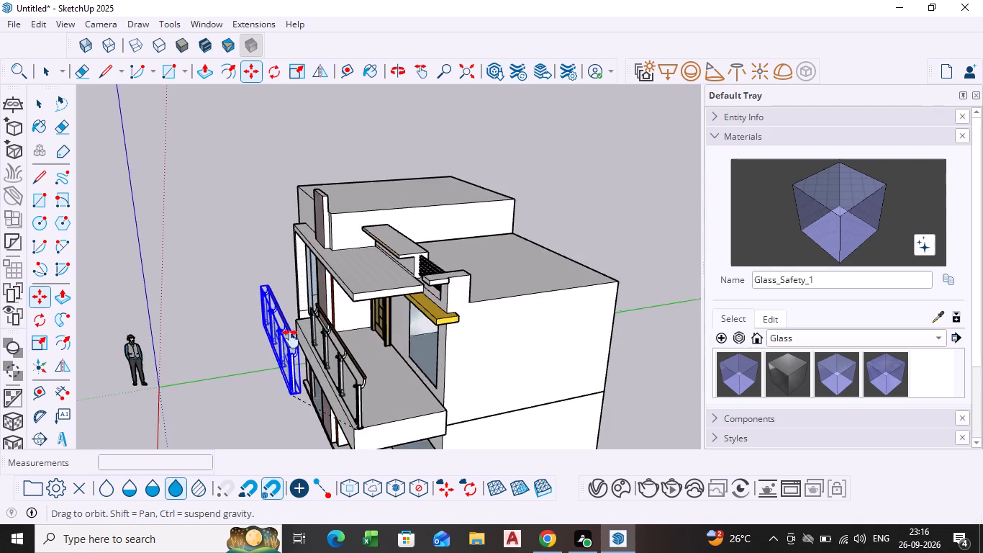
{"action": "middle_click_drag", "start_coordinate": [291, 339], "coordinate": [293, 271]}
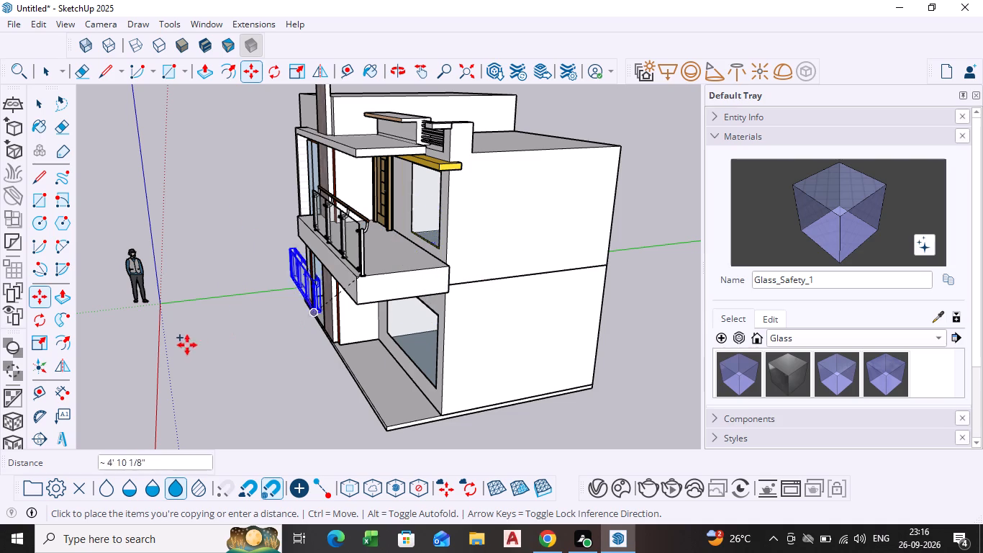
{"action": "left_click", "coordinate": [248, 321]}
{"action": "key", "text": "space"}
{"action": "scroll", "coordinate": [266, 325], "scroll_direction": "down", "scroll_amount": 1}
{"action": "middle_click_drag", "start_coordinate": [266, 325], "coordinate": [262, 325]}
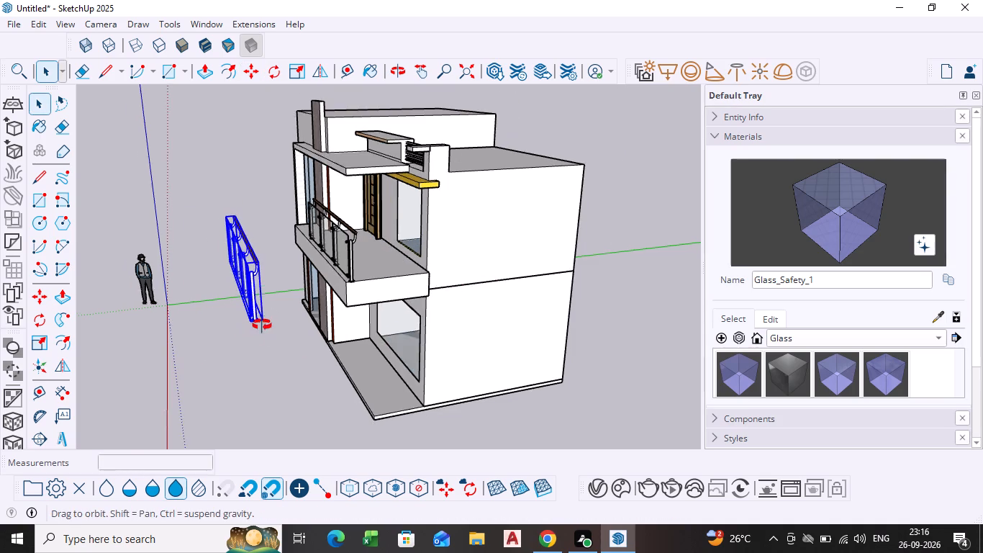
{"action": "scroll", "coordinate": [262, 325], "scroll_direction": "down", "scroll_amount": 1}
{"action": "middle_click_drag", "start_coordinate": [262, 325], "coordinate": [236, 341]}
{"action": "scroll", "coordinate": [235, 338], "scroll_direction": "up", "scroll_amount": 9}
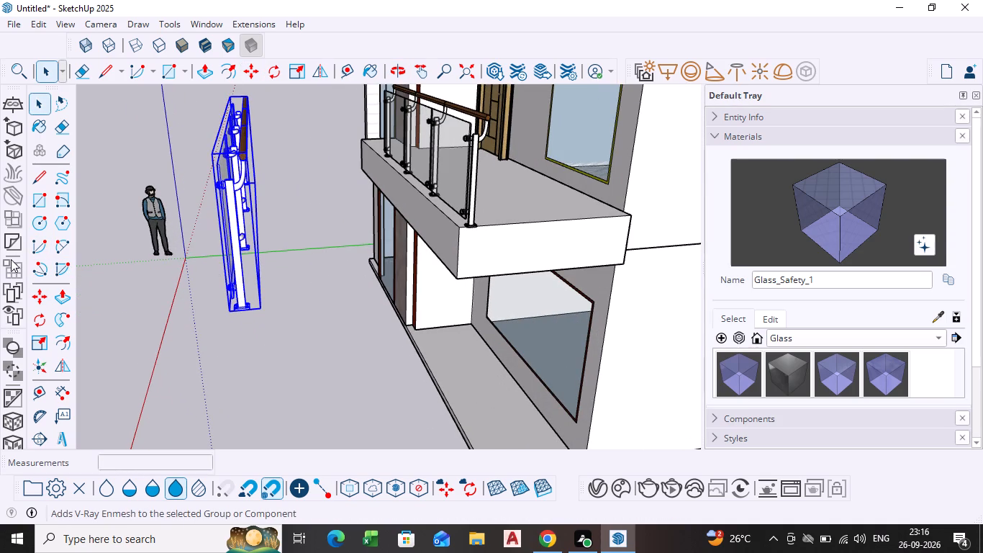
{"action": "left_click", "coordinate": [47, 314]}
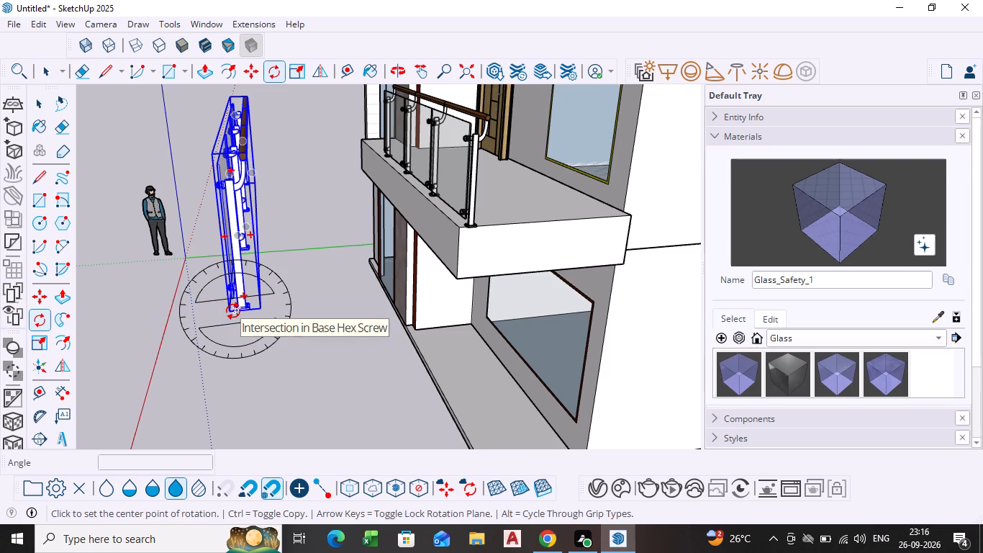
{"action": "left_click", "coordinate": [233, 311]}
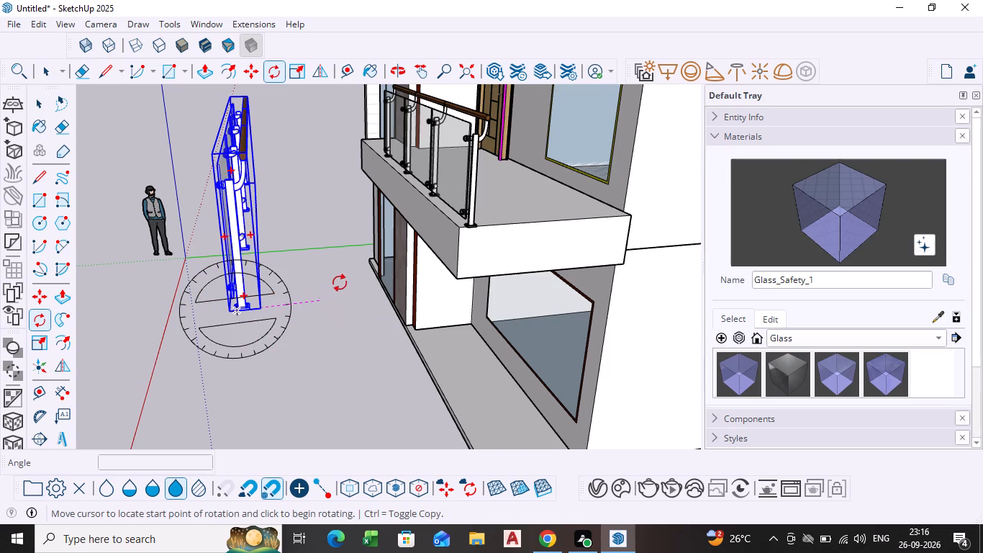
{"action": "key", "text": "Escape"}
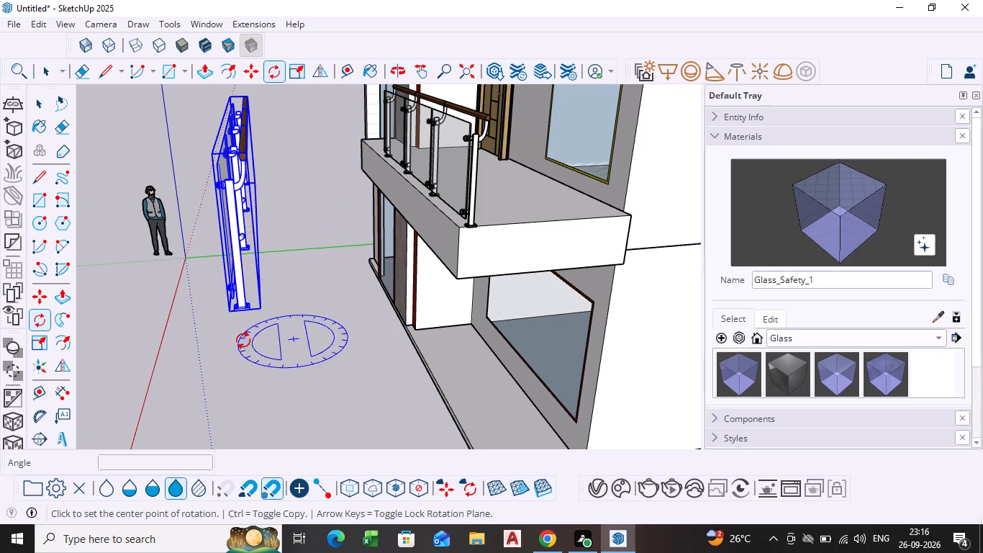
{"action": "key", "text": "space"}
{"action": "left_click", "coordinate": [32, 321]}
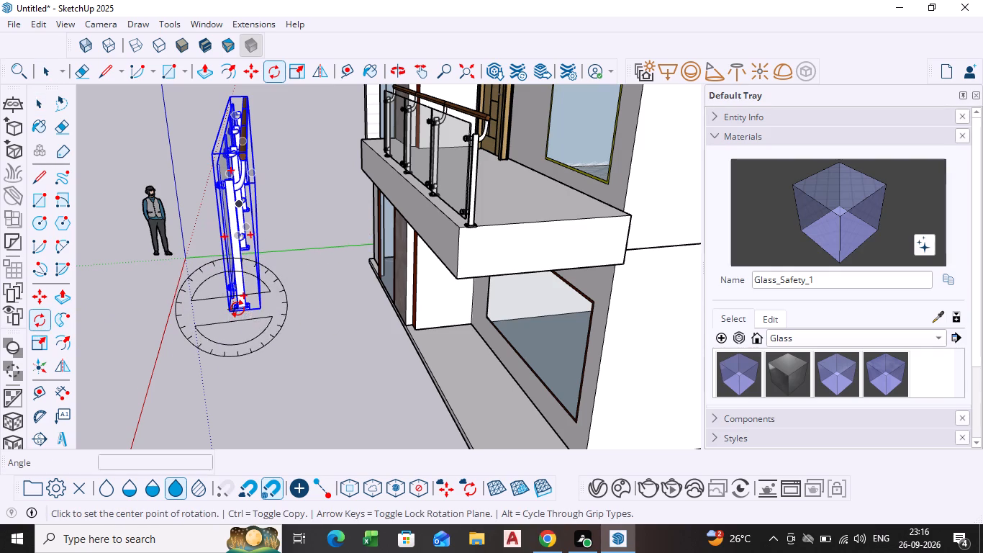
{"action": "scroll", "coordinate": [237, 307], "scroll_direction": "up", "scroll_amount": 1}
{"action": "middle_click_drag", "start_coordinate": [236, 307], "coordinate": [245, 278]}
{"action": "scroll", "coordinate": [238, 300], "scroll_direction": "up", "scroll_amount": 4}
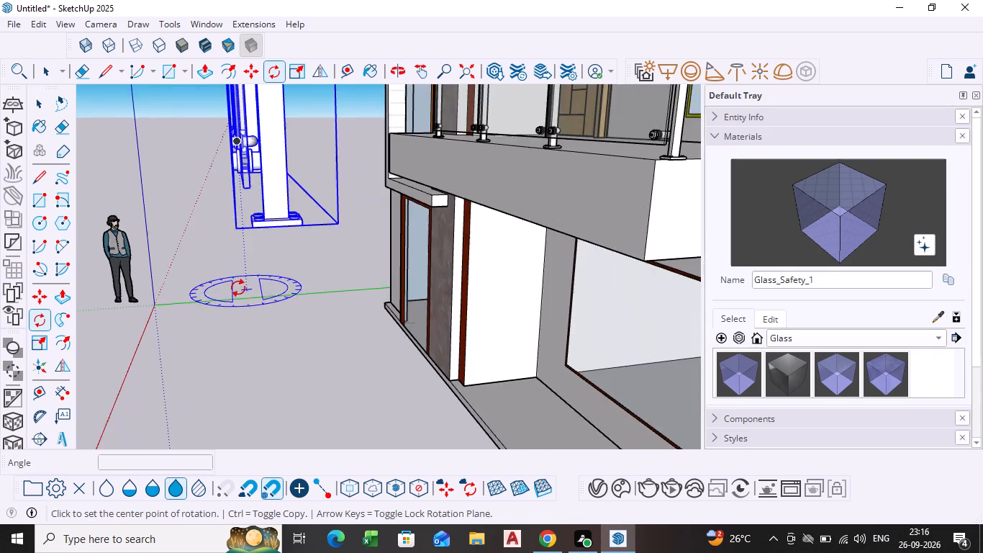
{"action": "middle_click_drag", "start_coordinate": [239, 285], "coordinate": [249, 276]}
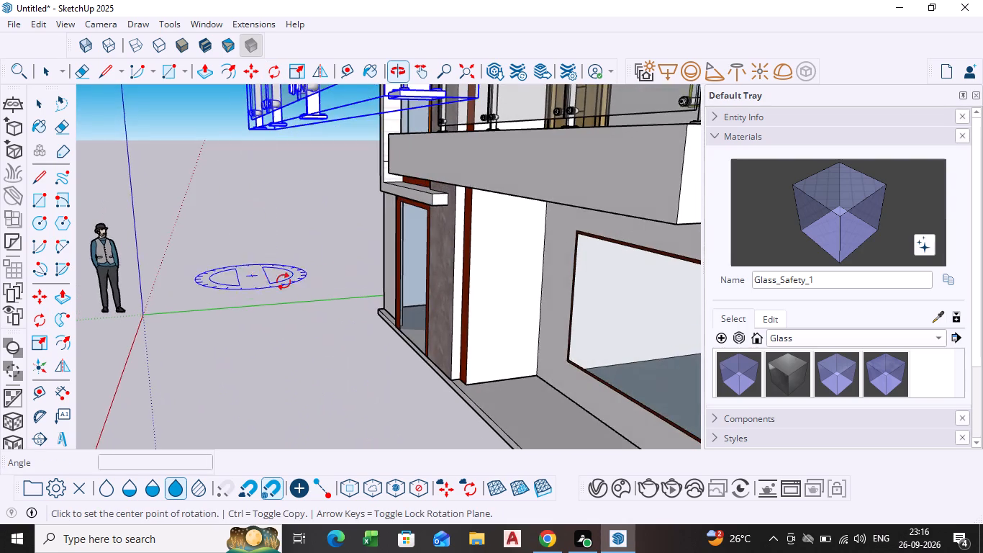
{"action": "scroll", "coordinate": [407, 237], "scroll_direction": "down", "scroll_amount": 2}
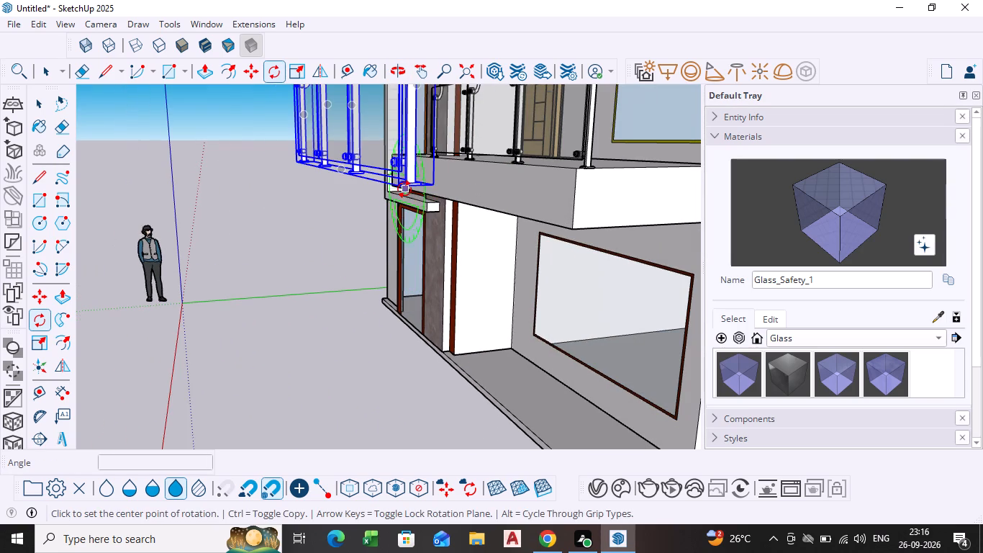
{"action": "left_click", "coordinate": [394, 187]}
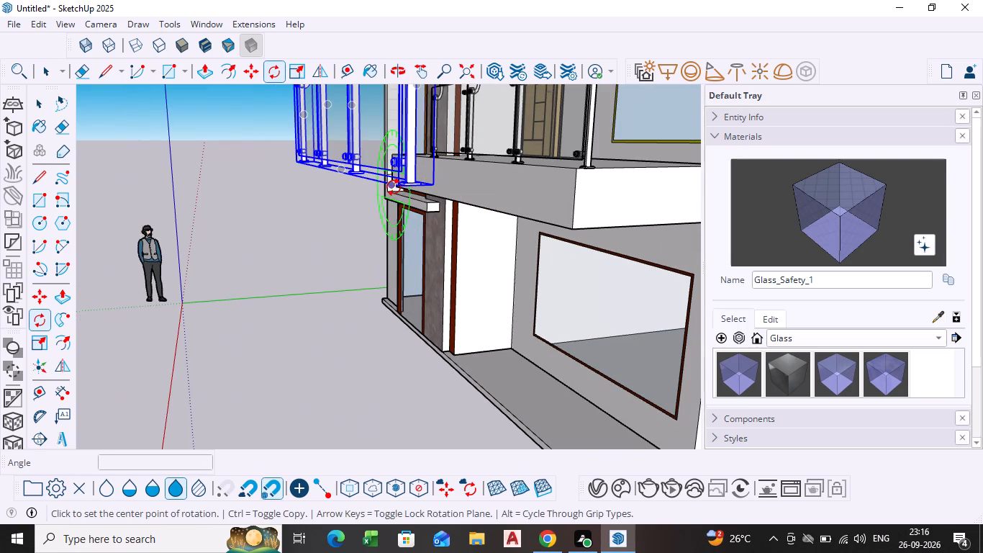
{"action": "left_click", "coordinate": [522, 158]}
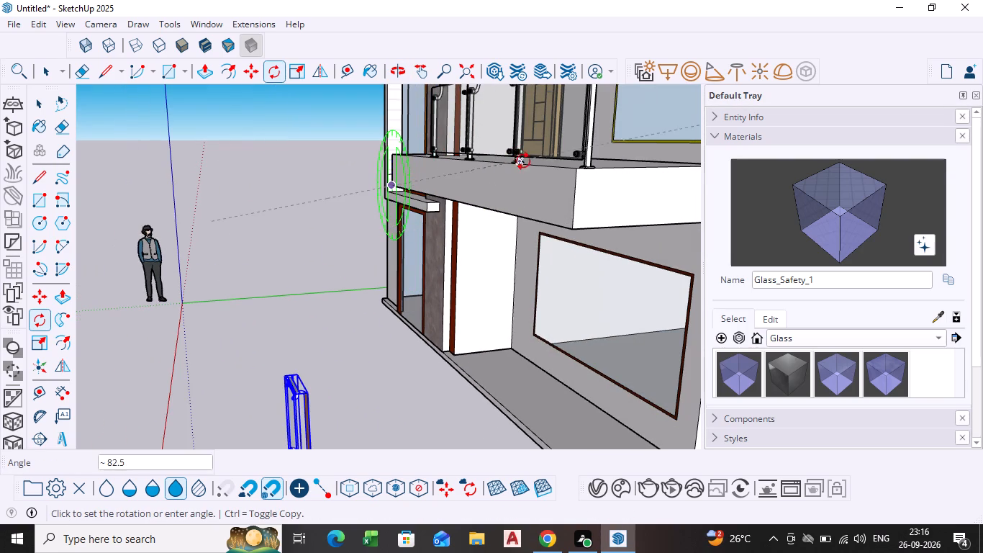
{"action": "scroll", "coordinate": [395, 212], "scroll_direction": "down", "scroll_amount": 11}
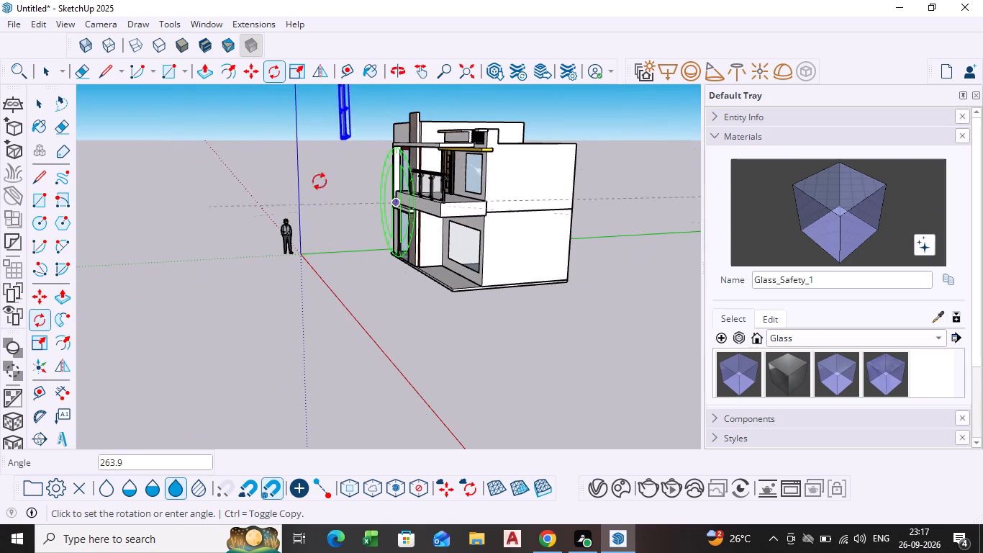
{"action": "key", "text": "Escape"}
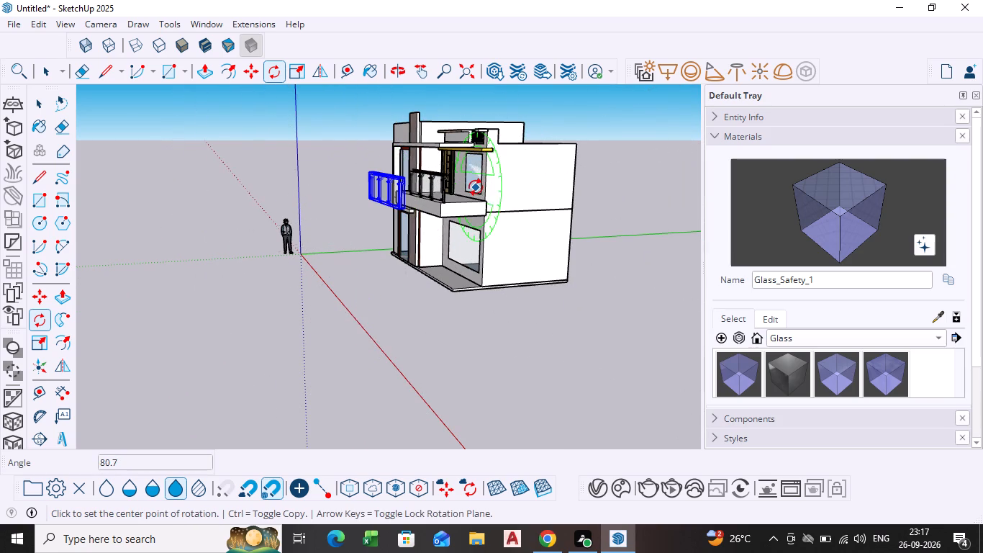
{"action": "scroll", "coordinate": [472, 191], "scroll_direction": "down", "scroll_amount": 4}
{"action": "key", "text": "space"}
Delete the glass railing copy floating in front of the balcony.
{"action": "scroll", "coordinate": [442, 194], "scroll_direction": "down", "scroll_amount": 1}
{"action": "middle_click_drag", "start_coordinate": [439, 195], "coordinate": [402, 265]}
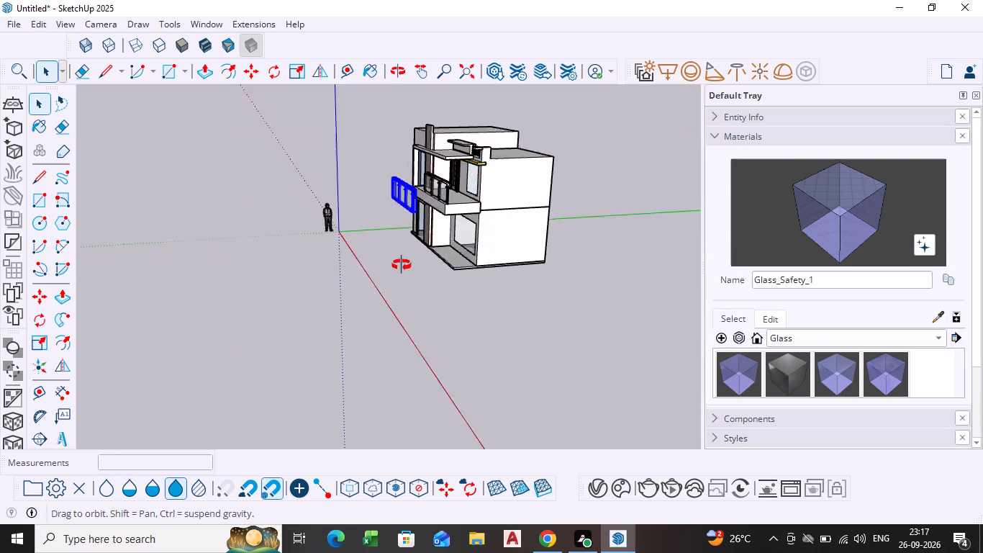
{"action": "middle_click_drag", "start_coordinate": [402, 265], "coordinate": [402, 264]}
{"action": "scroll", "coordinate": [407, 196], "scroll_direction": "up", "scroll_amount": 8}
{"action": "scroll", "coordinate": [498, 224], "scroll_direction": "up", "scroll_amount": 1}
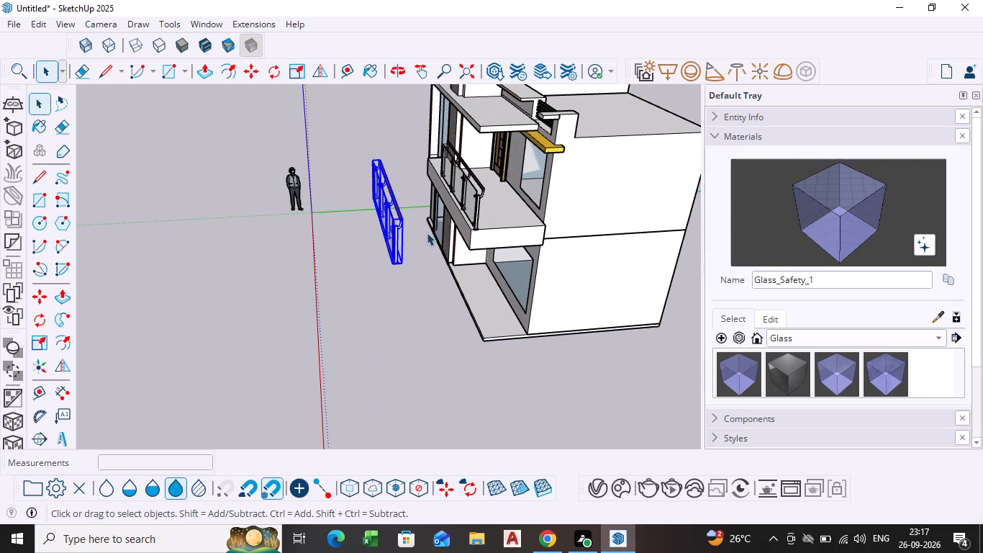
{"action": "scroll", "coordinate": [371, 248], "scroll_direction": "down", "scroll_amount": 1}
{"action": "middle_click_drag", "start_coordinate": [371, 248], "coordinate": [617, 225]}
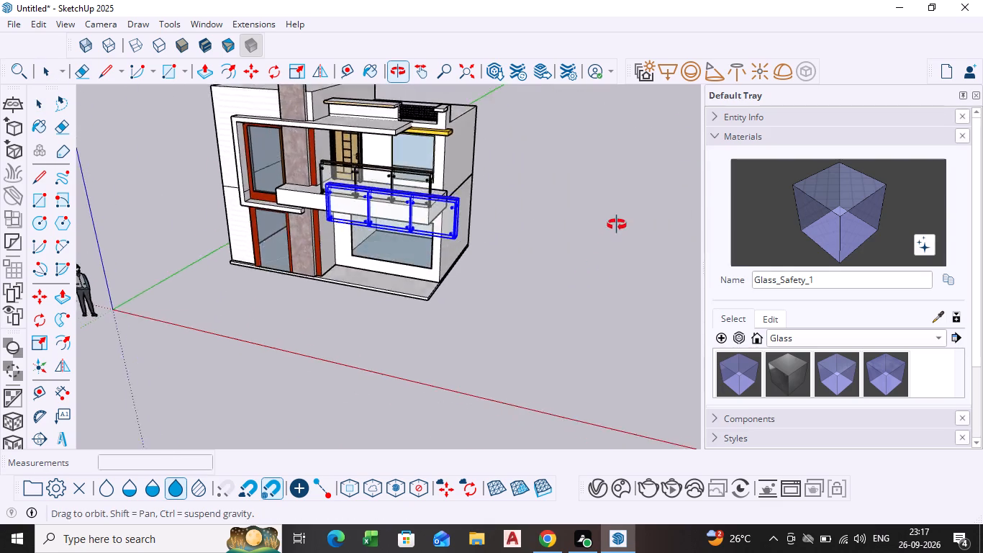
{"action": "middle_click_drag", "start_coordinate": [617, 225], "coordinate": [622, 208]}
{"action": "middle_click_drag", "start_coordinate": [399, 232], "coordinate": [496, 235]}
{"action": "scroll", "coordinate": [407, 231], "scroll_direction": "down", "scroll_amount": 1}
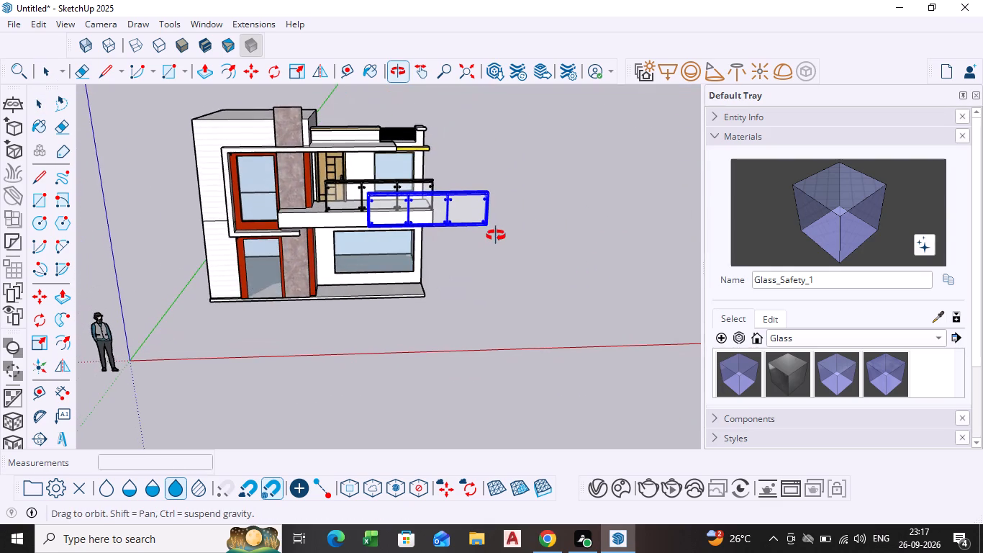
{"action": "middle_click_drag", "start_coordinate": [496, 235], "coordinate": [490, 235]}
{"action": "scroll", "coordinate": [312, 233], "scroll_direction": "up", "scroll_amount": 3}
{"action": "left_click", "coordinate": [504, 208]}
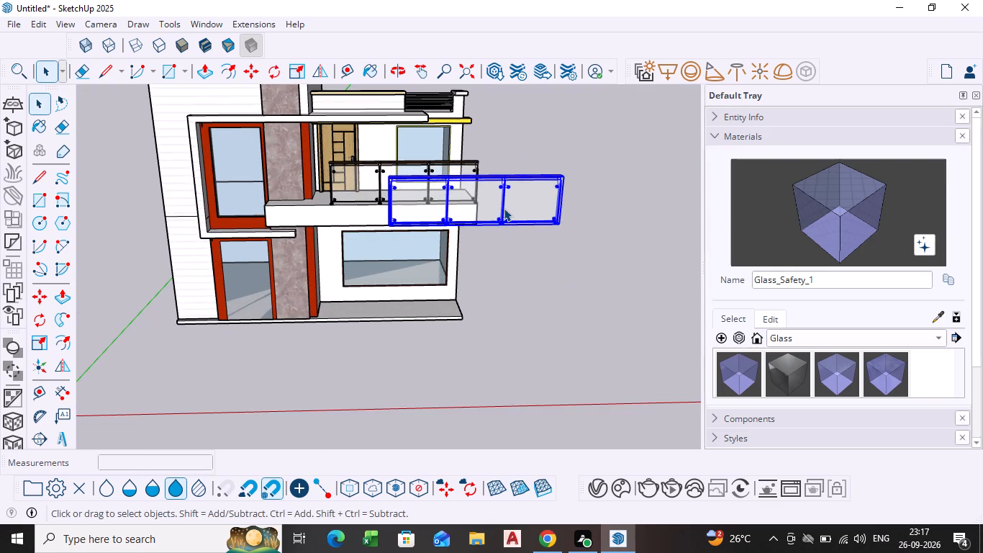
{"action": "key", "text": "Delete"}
Scale the front glass railing lengthwise by about 1.46 from its inner end to reach the balcony's front corner beside the stone-clad column.
{"action": "middle_click_drag", "start_coordinate": [420, 225], "coordinate": [500, 318]}
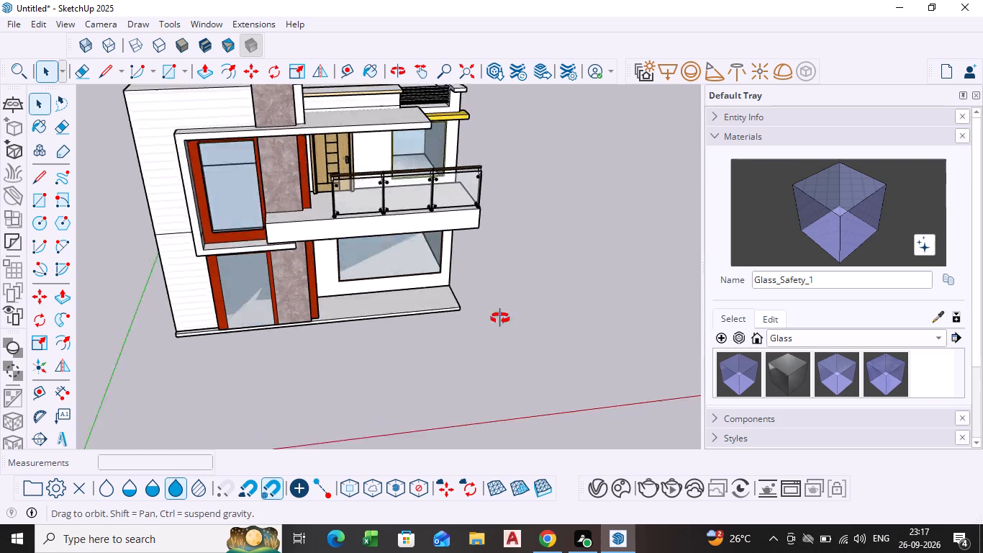
{"action": "middle_click_drag", "start_coordinate": [500, 318], "coordinate": [514, 320]}
{"action": "scroll", "coordinate": [358, 266], "scroll_direction": "up", "scroll_amount": 7}
{"action": "middle_click_drag", "start_coordinate": [332, 233], "coordinate": [369, 247]}
{"action": "scroll", "coordinate": [350, 176], "scroll_direction": "up", "scroll_amount": 3}
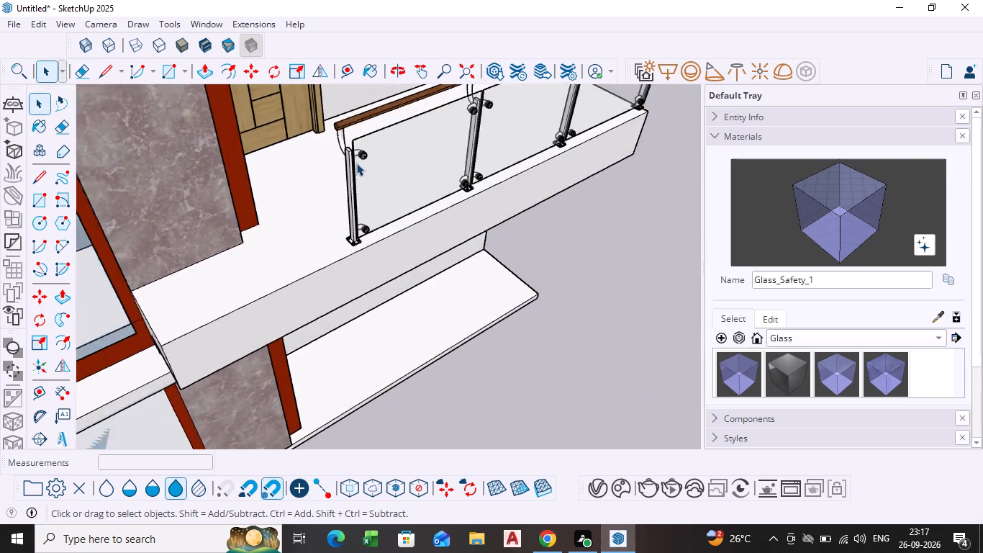
{"action": "scroll", "coordinate": [356, 163], "scroll_direction": "up", "scroll_amount": 1}
{"action": "left_click", "coordinate": [346, 182]}
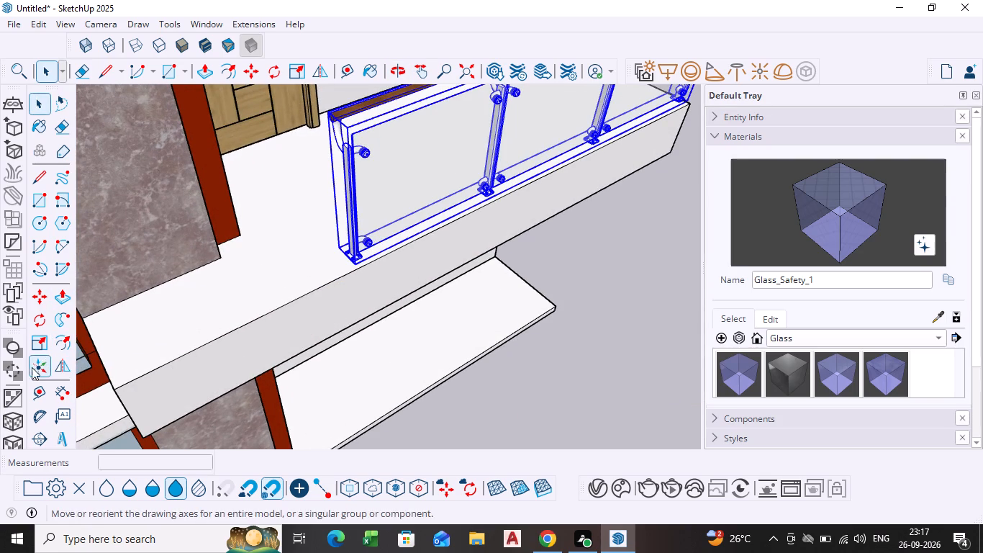
{"action": "left_click", "coordinate": [41, 346]}
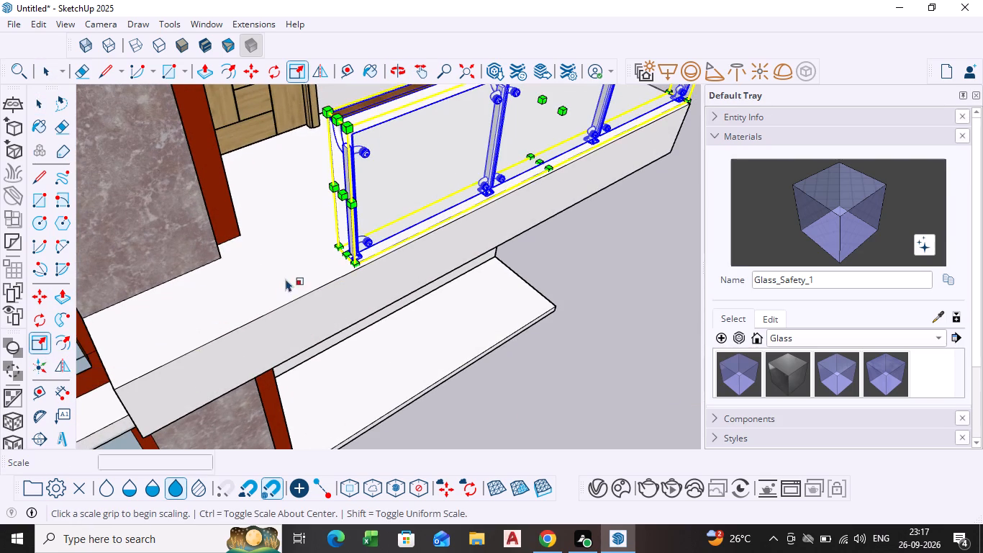
{"action": "scroll", "coordinate": [293, 265], "scroll_direction": "up", "scroll_amount": 2}
{"action": "left_click", "coordinate": [350, 181]}
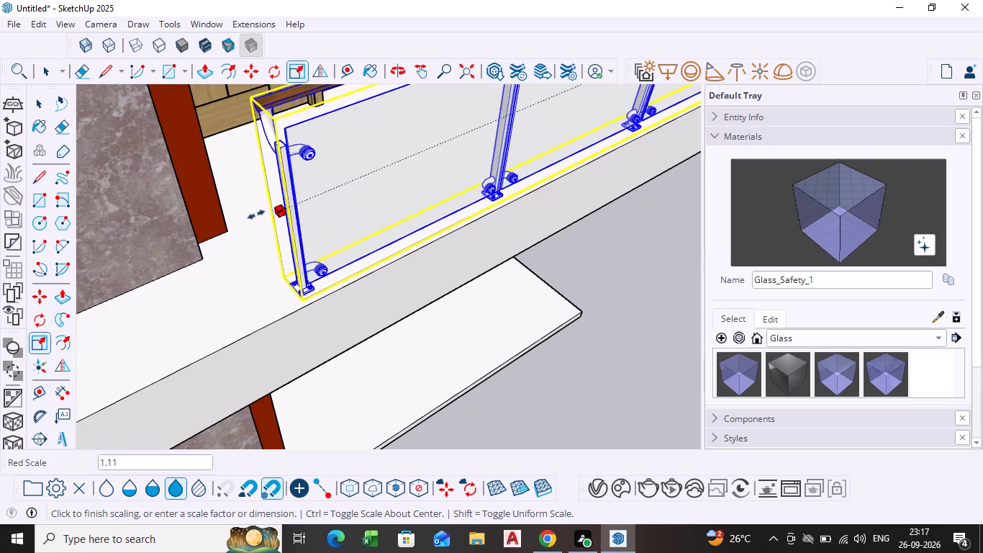
{"action": "scroll", "coordinate": [185, 246], "scroll_direction": "down", "scroll_amount": 8}
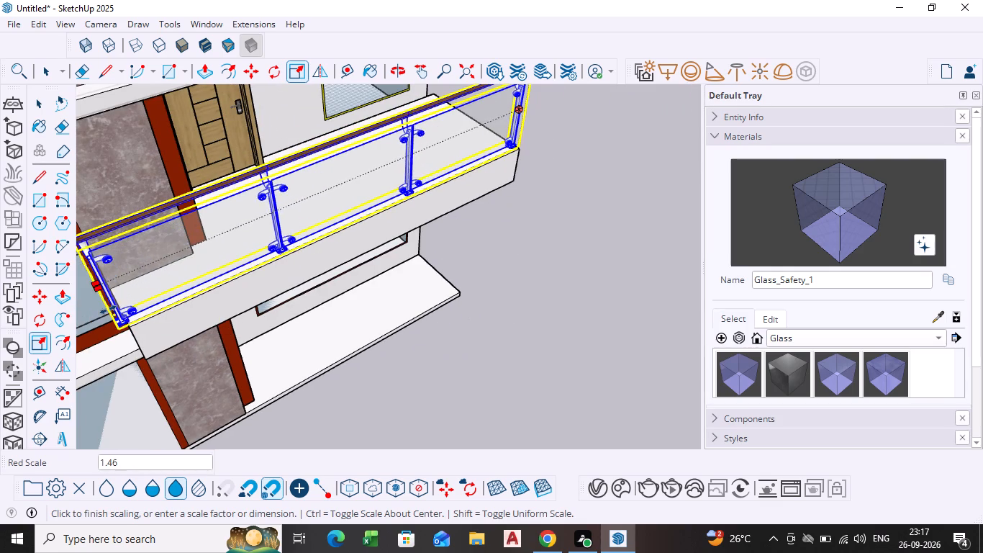
{"action": "scroll", "coordinate": [108, 310], "scroll_direction": "up", "scroll_amount": 3}
{"action": "left_click", "coordinate": [108, 312]}
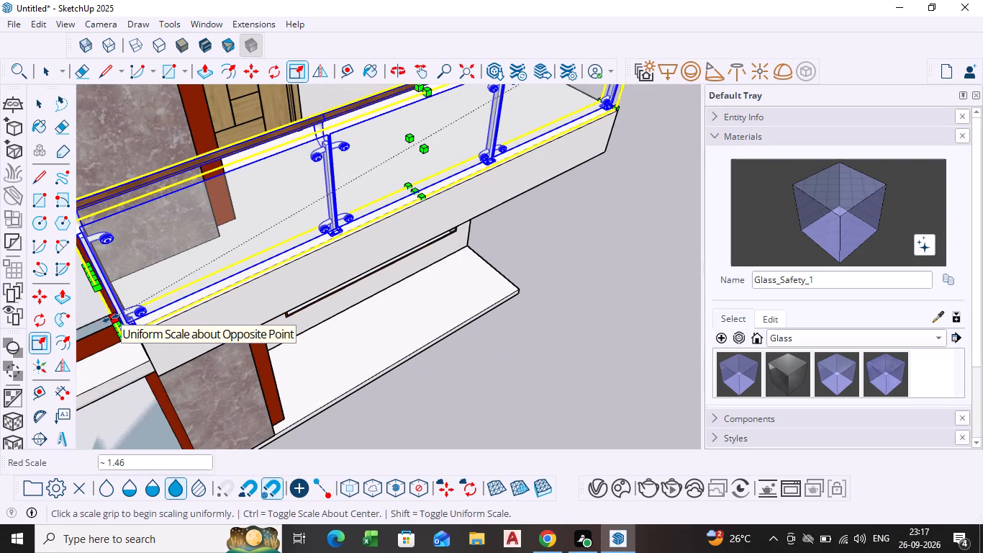
{"action": "key", "text": "space"}
{"action": "scroll", "coordinate": [317, 343], "scroll_direction": "down", "scroll_amount": 4}
{"action": "scroll", "coordinate": [488, 301], "scroll_direction": "down", "scroll_amount": 3}
{"action": "middle_click_drag", "start_coordinate": [498, 300], "coordinate": [402, 228]}
{"action": "scroll", "coordinate": [494, 295], "scroll_direction": "up", "scroll_amount": 2}
{"action": "key", "text": "space"}
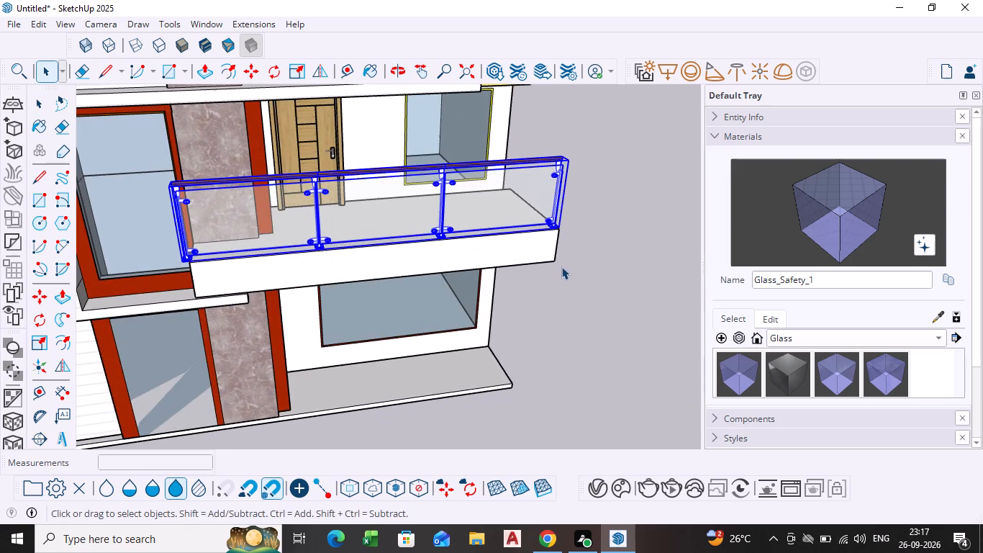
Examine the balcony's front glass railing and the whole front elevation from straight on and from above.
{"action": "scroll", "coordinate": [568, 264], "scroll_direction": "down", "scroll_amount": 8}
{"action": "middle_click_drag", "start_coordinate": [471, 327], "coordinate": [458, 298]}
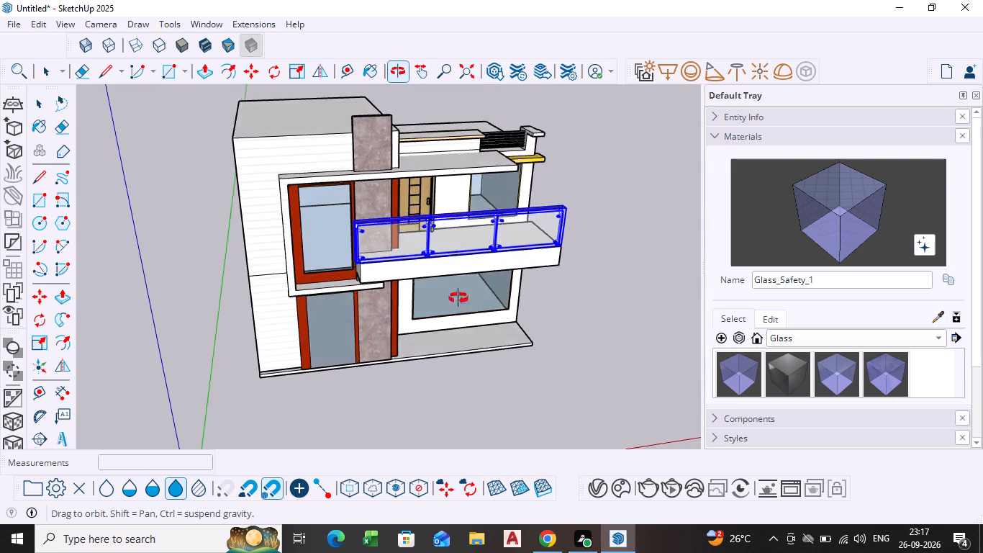
{"action": "middle_click_drag", "start_coordinate": [458, 298], "coordinate": [446, 252]}
{"action": "scroll", "coordinate": [659, 238], "scroll_direction": "up", "scroll_amount": 1}
{"action": "key", "text": "space"}
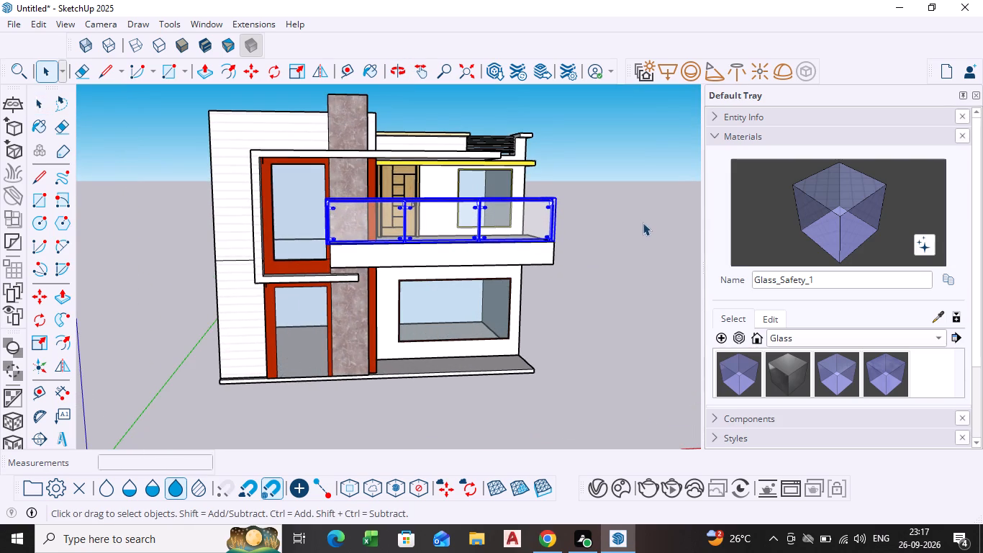
{"action": "left_click", "coordinate": [625, 207]}
{"action": "scroll", "coordinate": [571, 253], "scroll_direction": "down", "scroll_amount": 1}
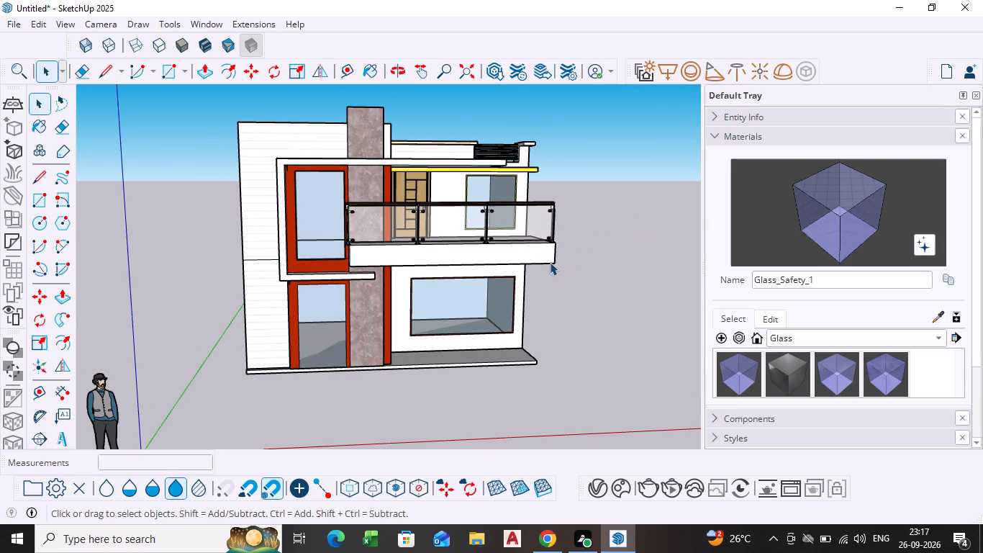
{"action": "middle_click_drag", "start_coordinate": [340, 263], "coordinate": [348, 292]}
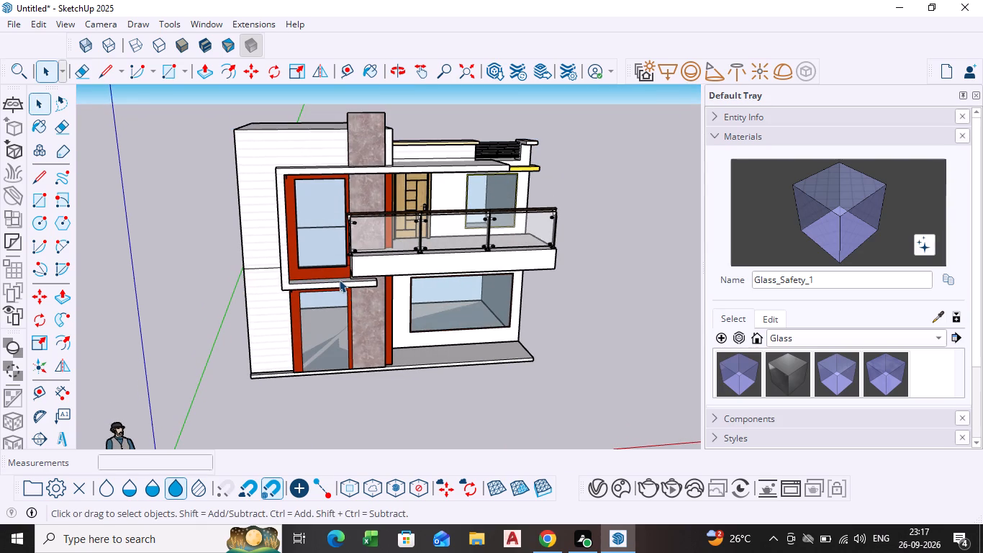
{"action": "scroll", "coordinate": [445, 263], "scroll_direction": "down", "scroll_amount": 2}
{"action": "middle_click_drag", "start_coordinate": [471, 286], "coordinate": [442, 279]}
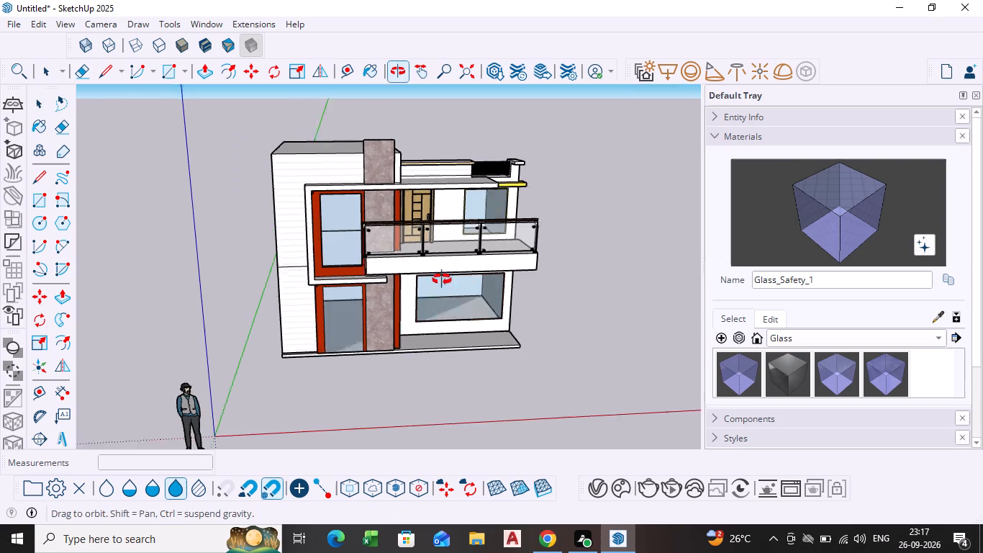
{"action": "middle_click_drag", "start_coordinate": [442, 279], "coordinate": [432, 251]}
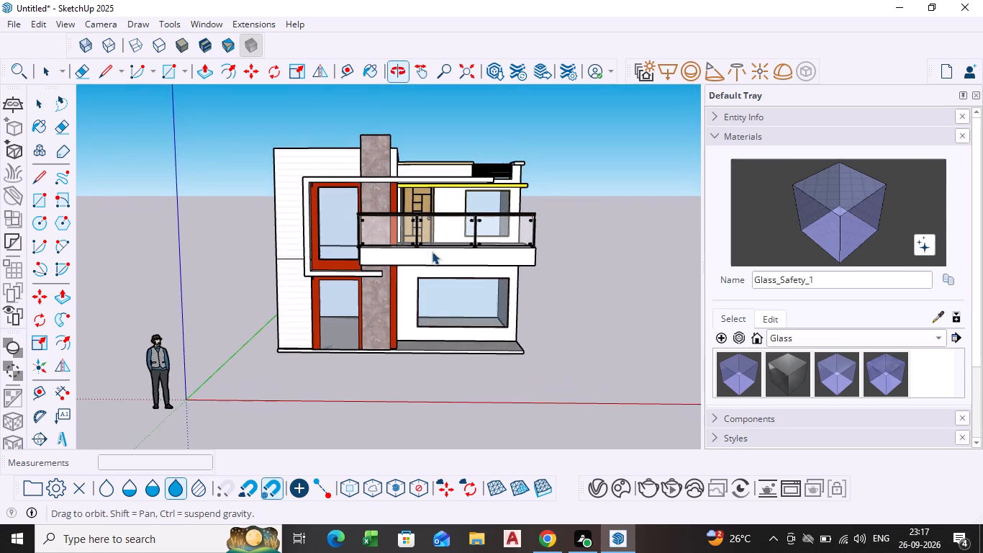
Scale the balcony's front glass railing lengthwise by about 0.98, pulling its end beside the stone-clad column slightly inward from the balcony corner.
{"action": "scroll", "coordinate": [386, 241], "scroll_direction": "up", "scroll_amount": 2}
{"action": "middle_click_drag", "start_coordinate": [386, 244], "coordinate": [497, 303]}
{"action": "scroll", "coordinate": [409, 264], "scroll_direction": "up", "scroll_amount": 7}
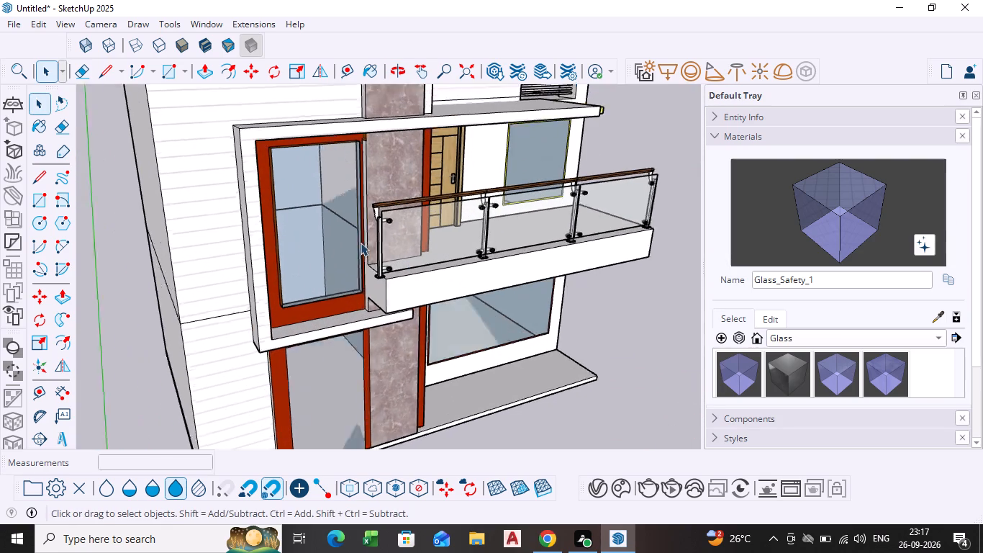
{"action": "scroll", "coordinate": [385, 258], "scroll_direction": "up", "scroll_amount": 4}
{"action": "left_click", "coordinate": [381, 258]}
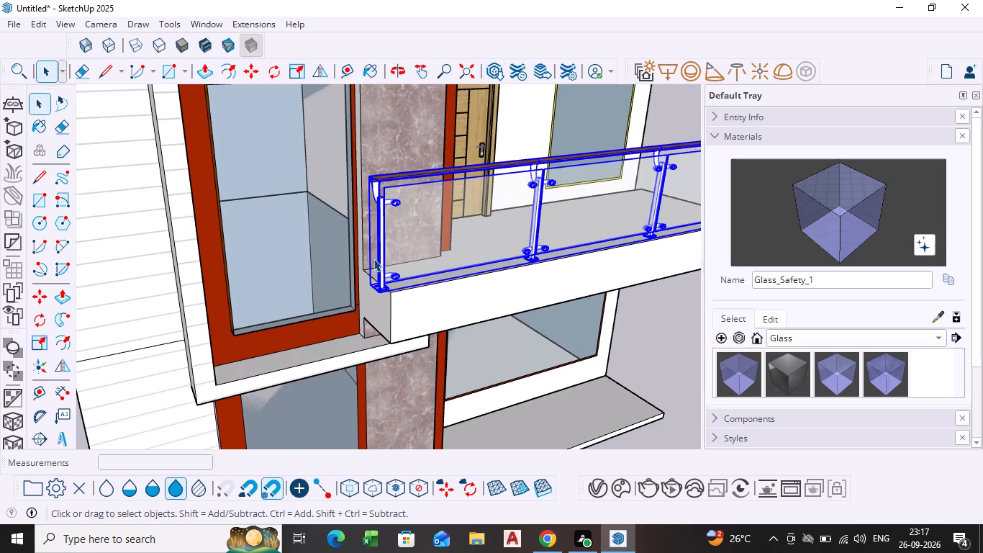
{"action": "left_click", "coordinate": [39, 345]}
{"action": "scroll", "coordinate": [322, 306], "scroll_direction": "up", "scroll_amount": 3}
{"action": "middle_click_drag", "start_coordinate": [415, 276], "coordinate": [433, 310]}
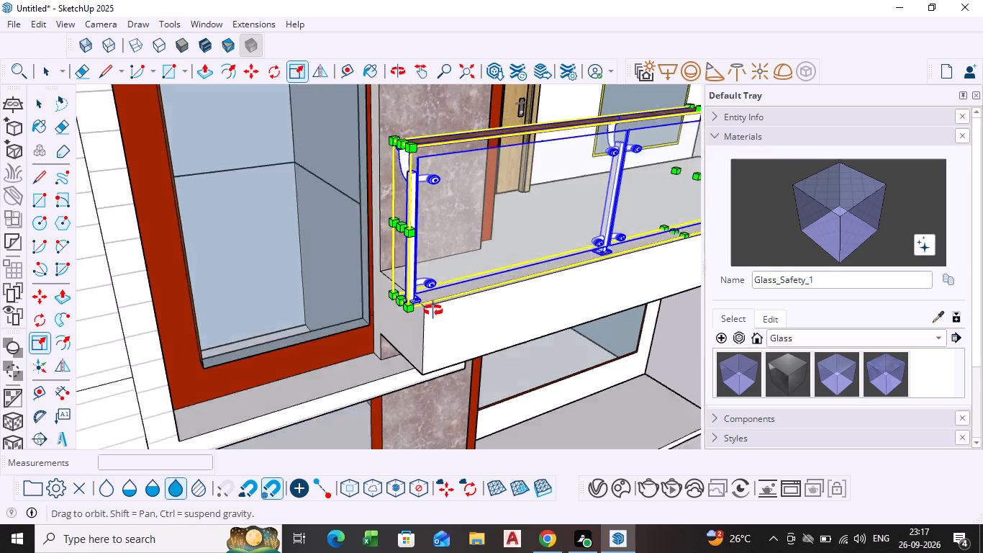
{"action": "middle_click_drag", "start_coordinate": [433, 310], "coordinate": [454, 325]}
{"action": "scroll", "coordinate": [443, 281], "scroll_direction": "up", "scroll_amount": 3}
{"action": "left_click", "coordinate": [449, 281]}
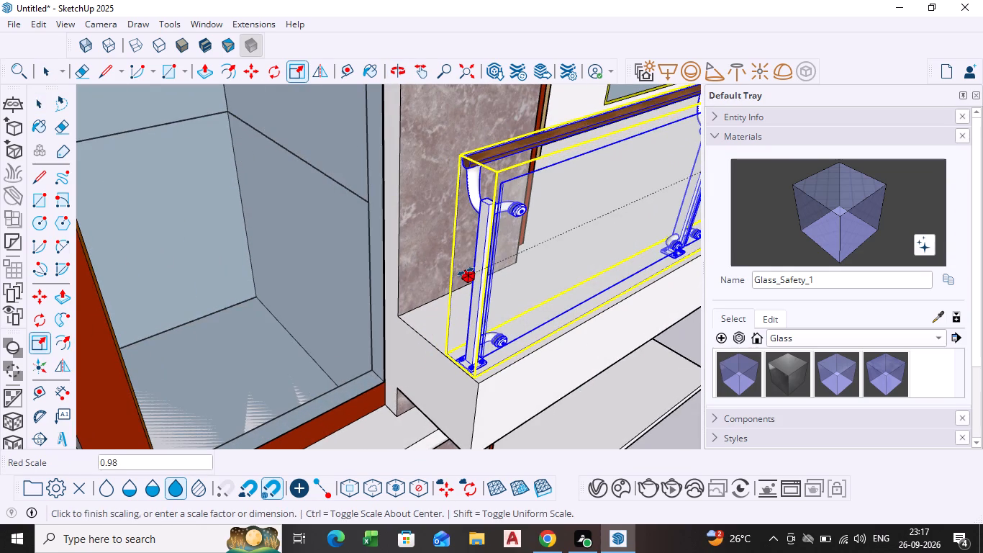
{"action": "left_click", "coordinate": [474, 268]}
{"action": "key", "text": "space"}
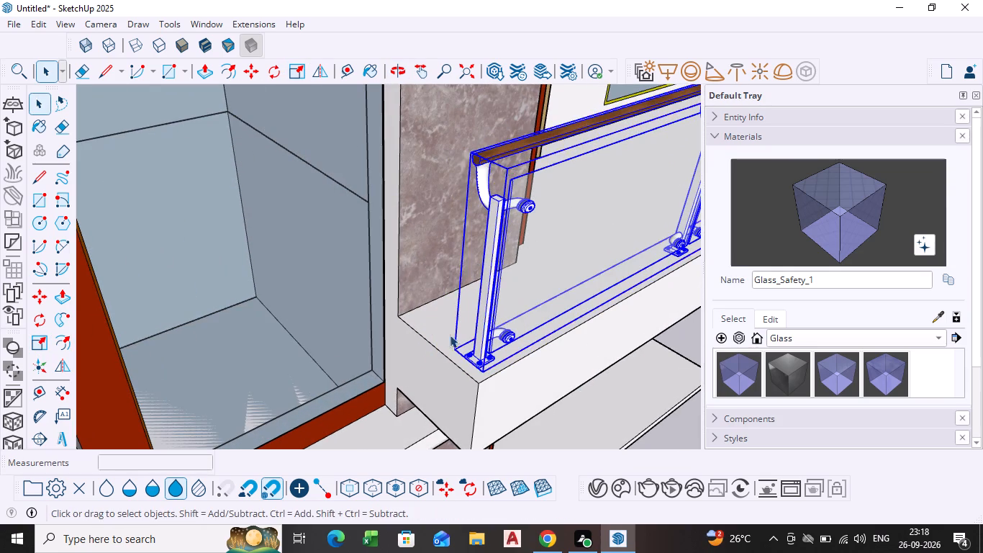
{"action": "scroll", "coordinate": [443, 363], "scroll_direction": "down", "scroll_amount": 8}
{"action": "key", "text": "Escape"}
{"action": "key", "text": "space"}
{"action": "left_click", "coordinate": [651, 333]}
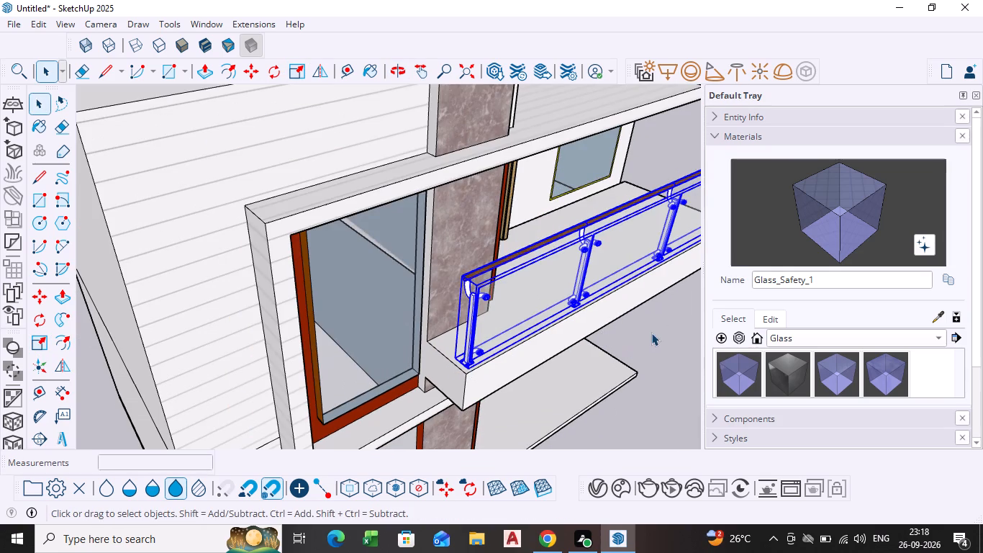
Examine the fitted balcony railing and the house's overall front elevation from low, straight-on and raised viewpoints.
{"action": "scroll", "coordinate": [635, 343], "scroll_direction": "down", "scroll_amount": 6}
{"action": "middle_click_drag", "start_coordinate": [605, 352], "coordinate": [426, 261]}
{"action": "scroll", "coordinate": [426, 260], "scroll_direction": "down", "scroll_amount": 4}
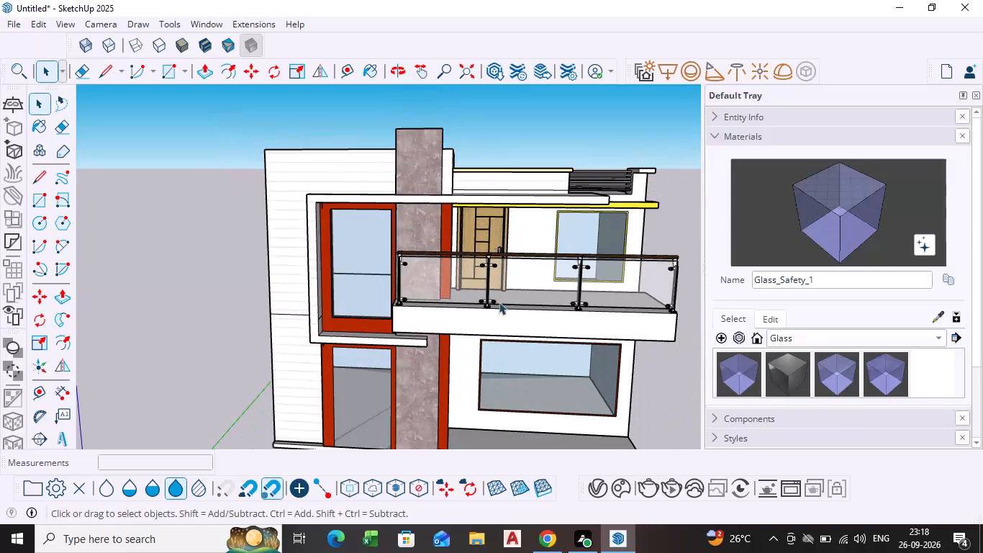
{"action": "scroll", "coordinate": [505, 310], "scroll_direction": "down", "scroll_amount": 3}
{"action": "middle_click_drag", "start_coordinate": [522, 338], "coordinate": [517, 295], "text": "shift"}
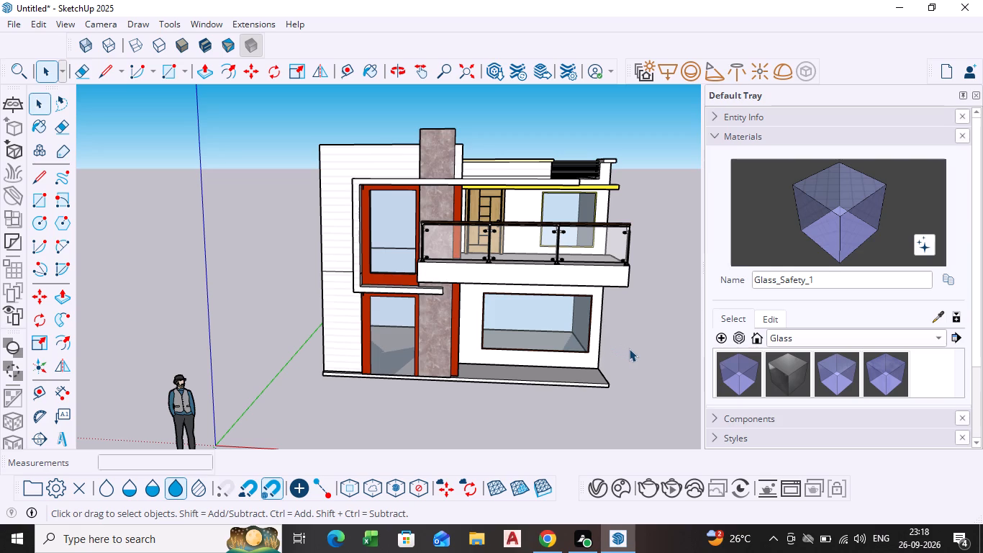
{"action": "middle_click_drag", "start_coordinate": [633, 344], "coordinate": [606, 261]}
{"action": "scroll", "coordinate": [611, 269], "scroll_direction": "up", "scroll_amount": 3}
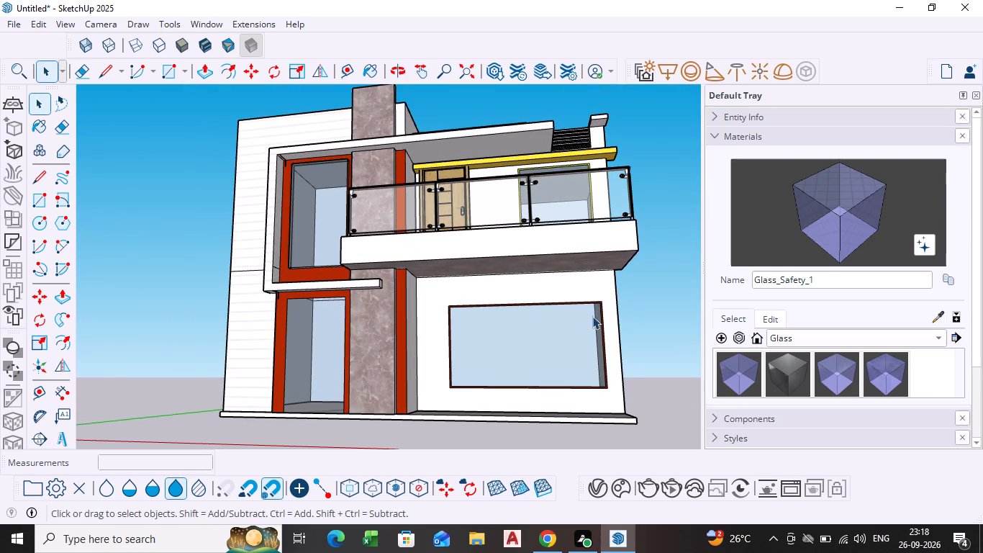
{"action": "scroll", "coordinate": [399, 302], "scroll_direction": "down", "scroll_amount": 2}
{"action": "middle_click_drag", "start_coordinate": [399, 302], "coordinate": [420, 361]}
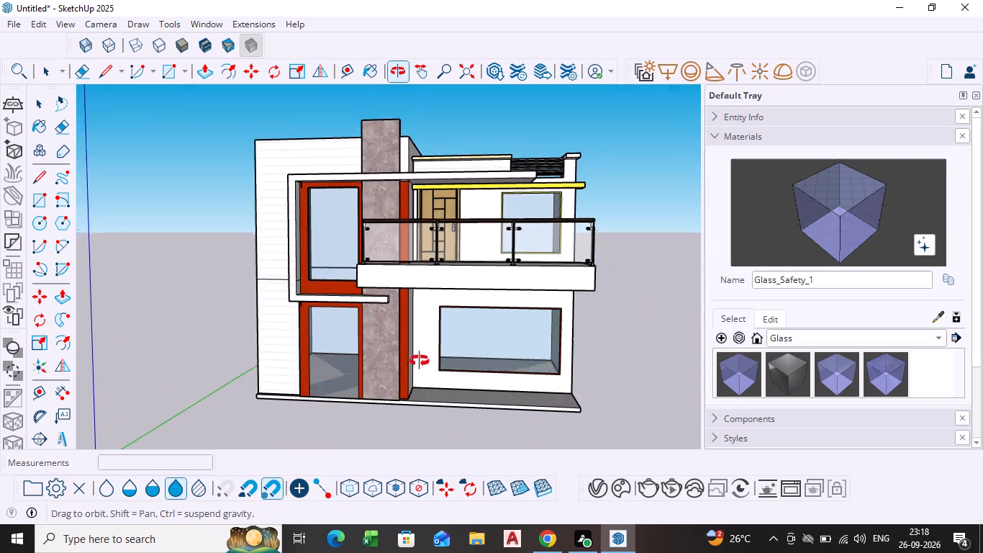
{"action": "middle_click_drag", "start_coordinate": [420, 361], "coordinate": [420, 361]}
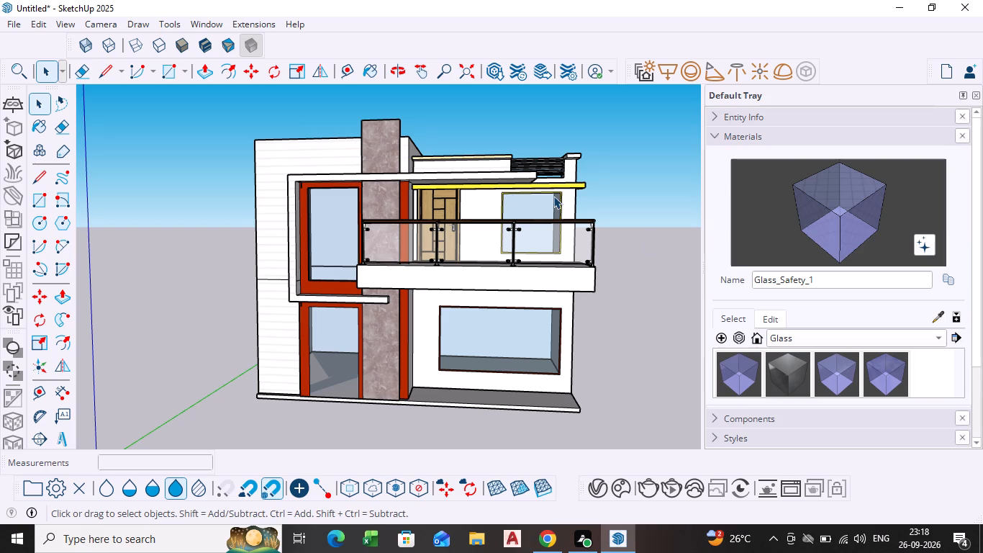
{"action": "scroll", "coordinate": [507, 379], "scroll_direction": "down", "scroll_amount": 4}
{"action": "middle_click_drag", "start_coordinate": [453, 397], "coordinate": [461, 397]}
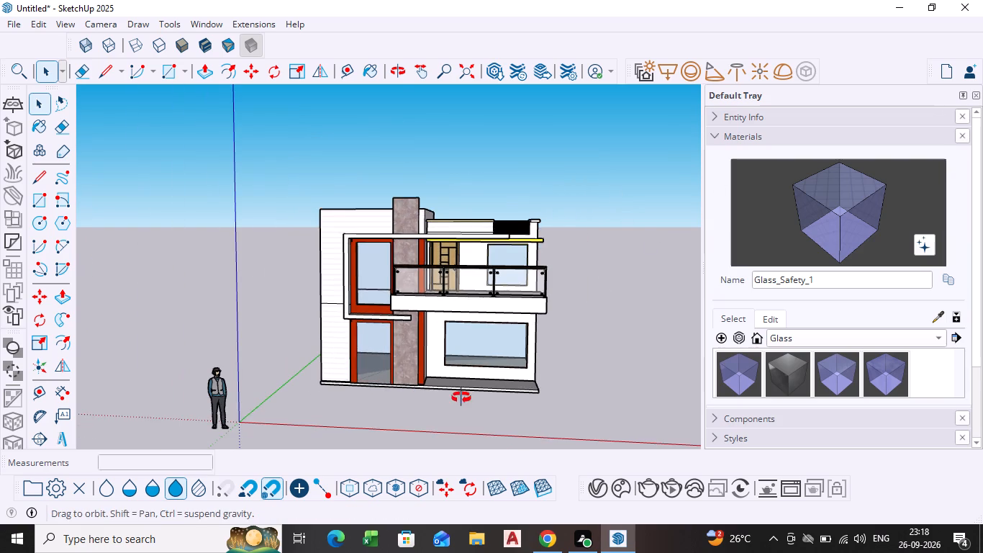
{"action": "middle_click_drag", "start_coordinate": [461, 397], "coordinate": [488, 397]}
{"action": "scroll", "coordinate": [548, 361], "scroll_direction": "up", "scroll_amount": 1}
{"action": "middle_click_drag", "start_coordinate": [526, 370], "coordinate": [525, 379]}
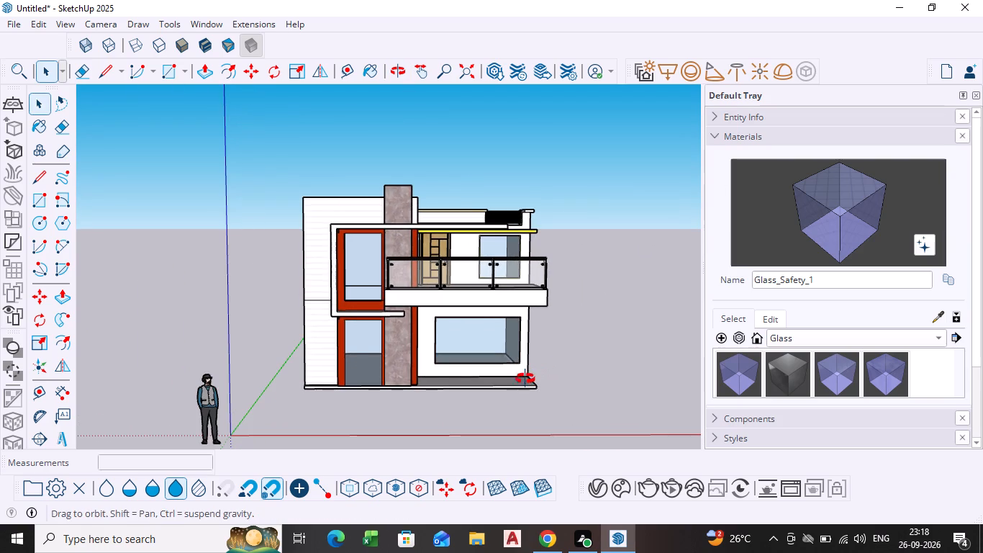
{"action": "middle_click_drag", "start_coordinate": [525, 379], "coordinate": [535, 416]}
{"action": "scroll", "coordinate": [535, 380], "scroll_direction": "up", "scroll_amount": 4}
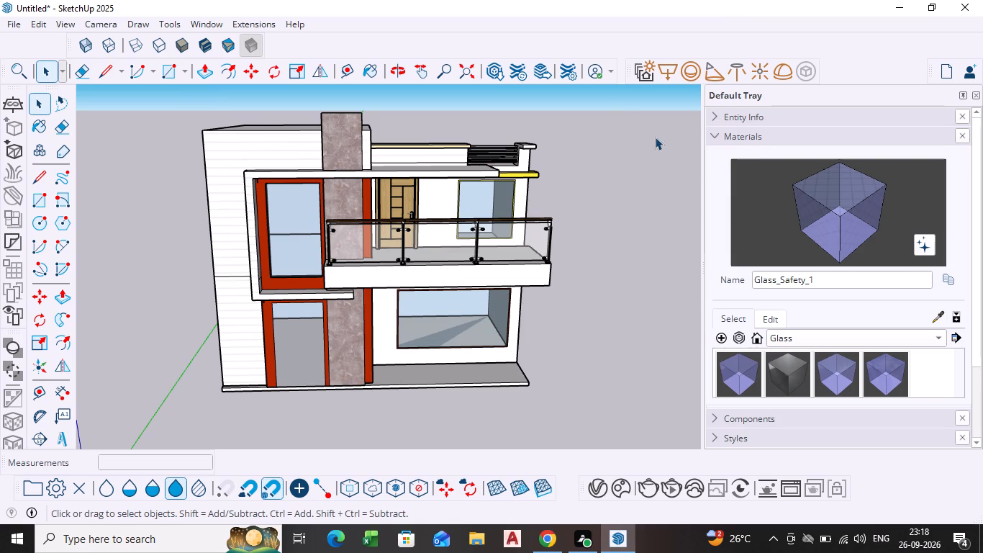
{"action": "middle_click_drag", "start_coordinate": [552, 292], "coordinate": [550, 286]}
{"action": "scroll", "coordinate": [541, 281], "scroll_direction": "down", "scroll_amount": 5}
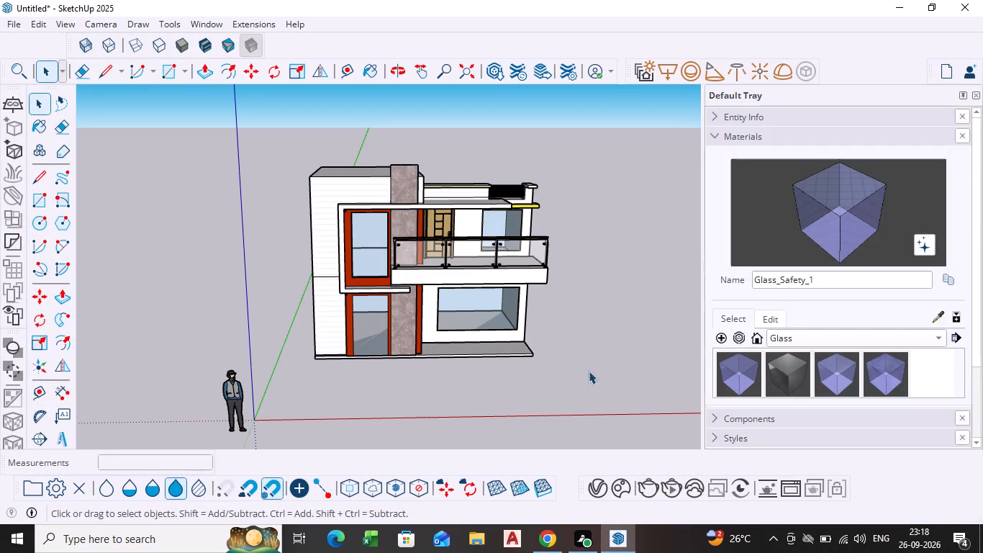
Draw a ground rectangle about 27' by 11' 4" in front of the house from the base slab's siding-side front corner and reverse its face.
{"action": "middle_click_drag", "start_coordinate": [432, 368], "coordinate": [505, 369], "text": "shift"}
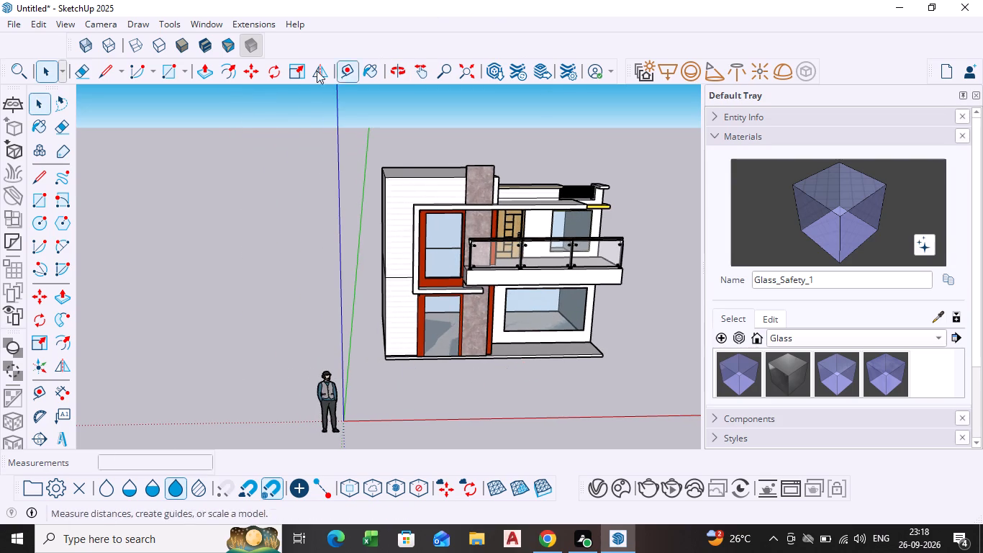
{"action": "left_click", "coordinate": [163, 73]}
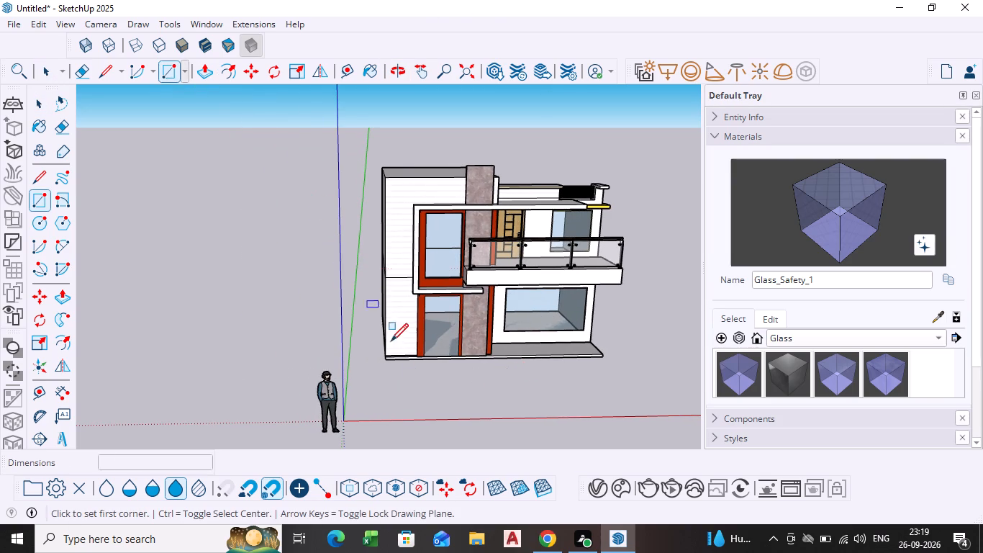
{"action": "left_click", "coordinate": [386, 362]}
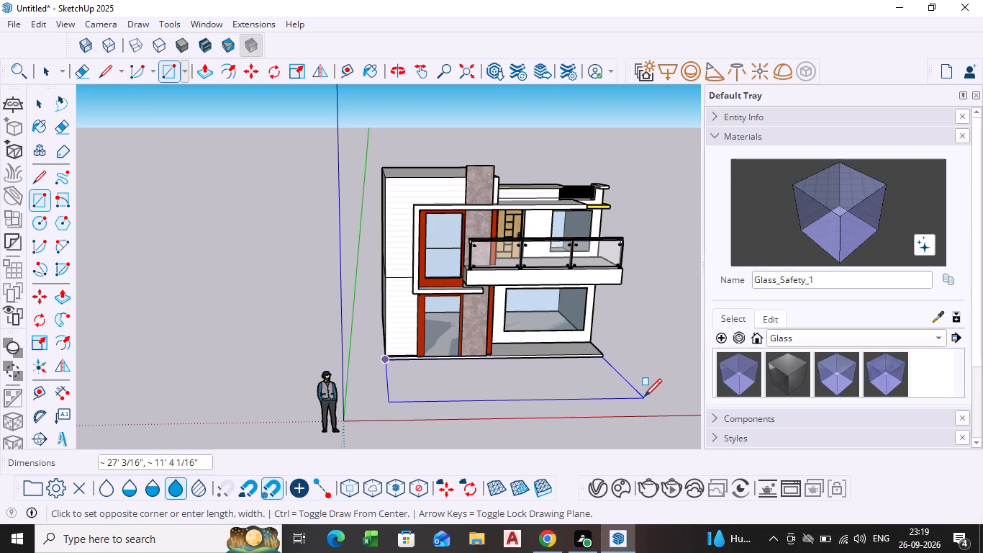
{"action": "left_click", "coordinate": [644, 398]}
{"action": "key", "text": "space"}
{"action": "left_click", "coordinate": [584, 379]}
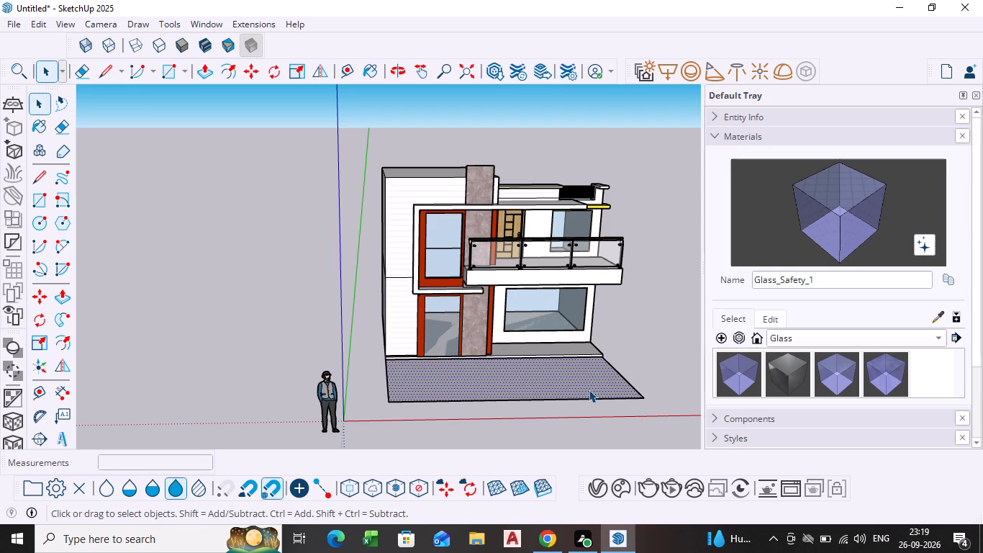
{"action": "right_click", "coordinate": [589, 388]}
{"action": "left_click", "coordinate": [648, 256]}
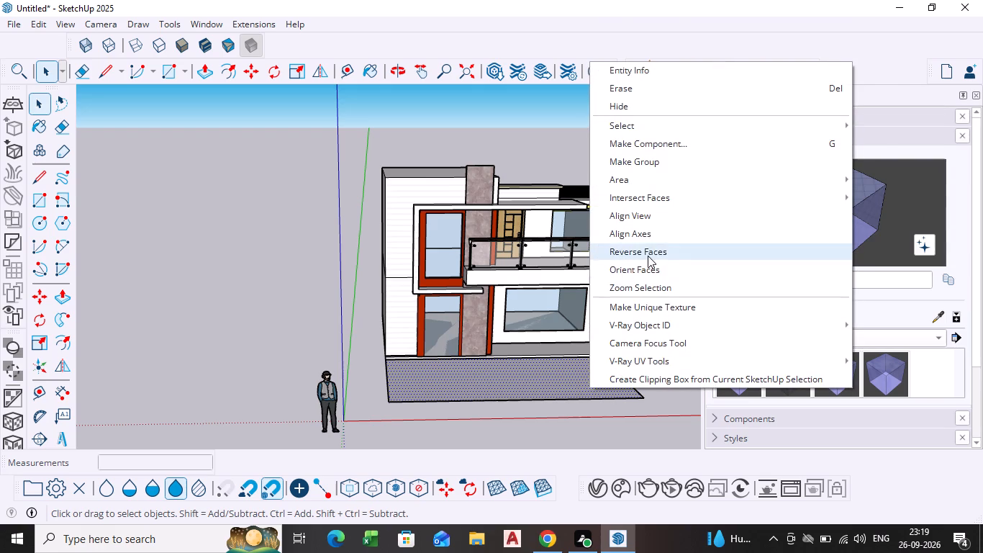
Push/Pull the ground rectangle in front of the house upward by 4" to form a slab.
{"action": "left_click", "coordinate": [584, 377]}
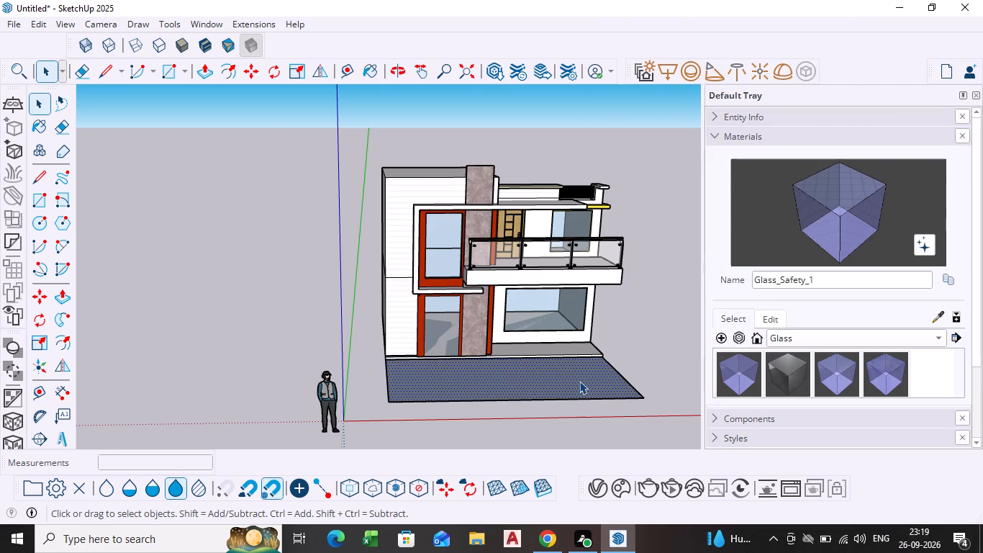
{"action": "key", "text": "p"}
{"action": "left_click", "coordinate": [579, 381]}
{"action": "key", "text": "4"}
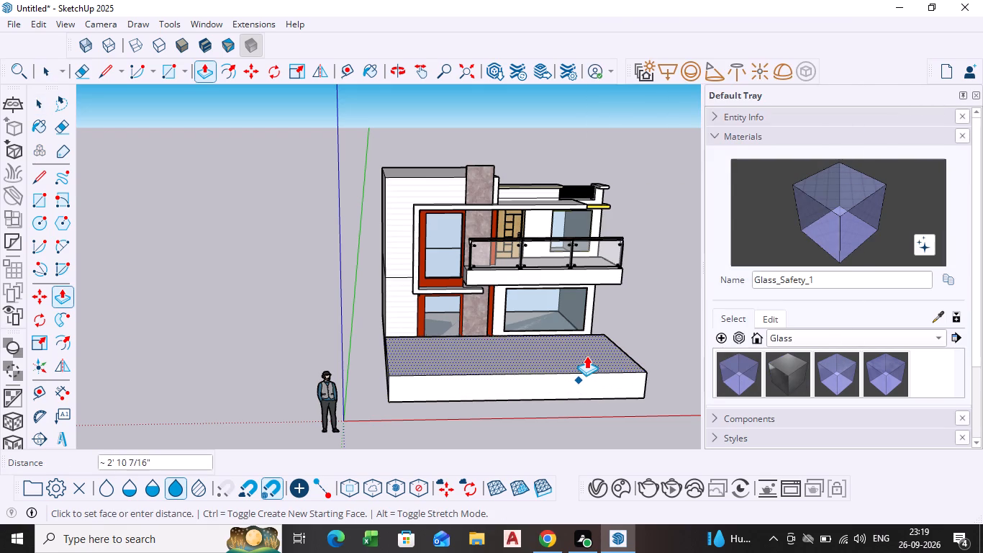
{"action": "key", "text": "shift+quotedbl"}
{"action": "key", "text": "Return"}
{"action": "key", "text": "space"}
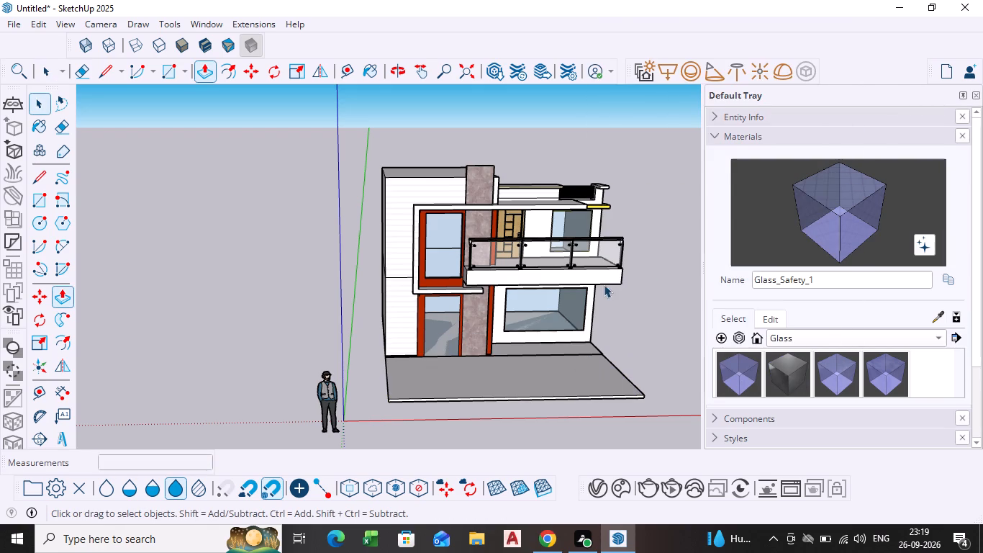
Select the whole slab in front of the house and make it a group.
{"action": "triple_click", "coordinate": [595, 382]}
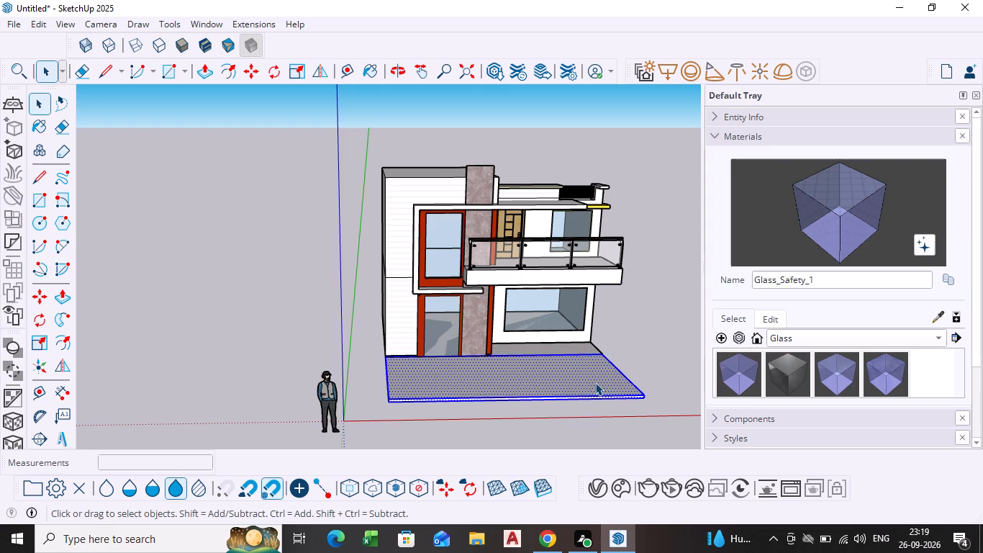
{"action": "right_click", "coordinate": [592, 379]}
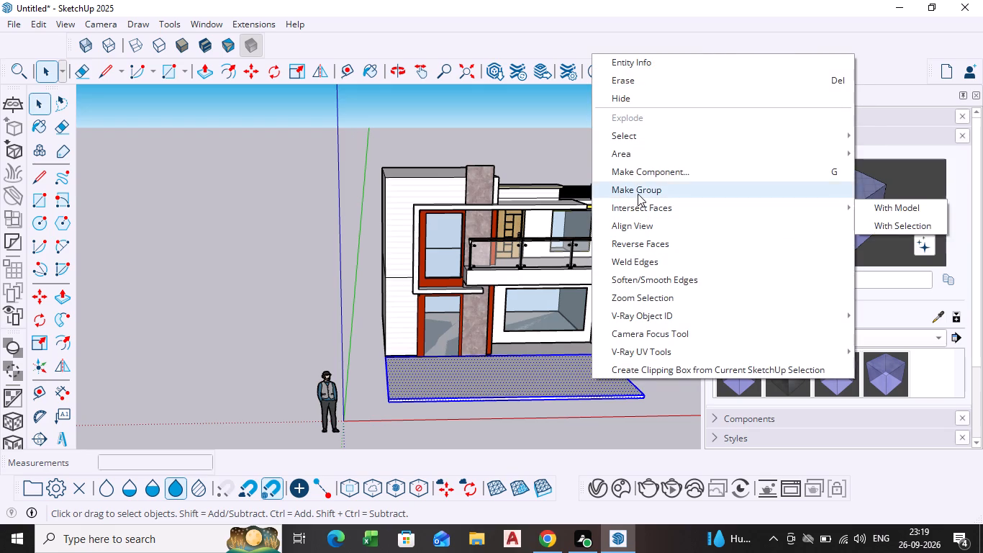
{"action": "left_click", "coordinate": [638, 194]}
{"action": "key", "text": "space"}
{"action": "left_click", "coordinate": [635, 320]}
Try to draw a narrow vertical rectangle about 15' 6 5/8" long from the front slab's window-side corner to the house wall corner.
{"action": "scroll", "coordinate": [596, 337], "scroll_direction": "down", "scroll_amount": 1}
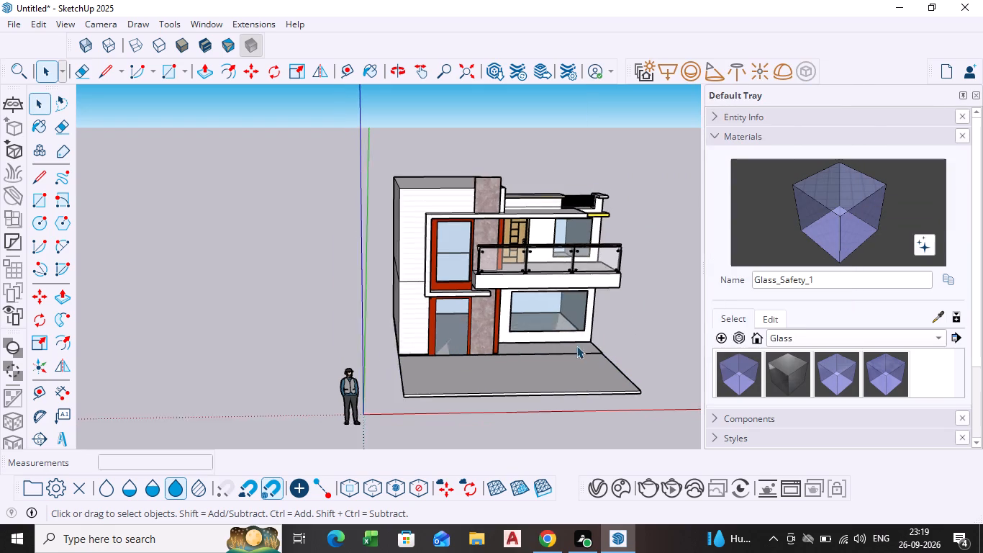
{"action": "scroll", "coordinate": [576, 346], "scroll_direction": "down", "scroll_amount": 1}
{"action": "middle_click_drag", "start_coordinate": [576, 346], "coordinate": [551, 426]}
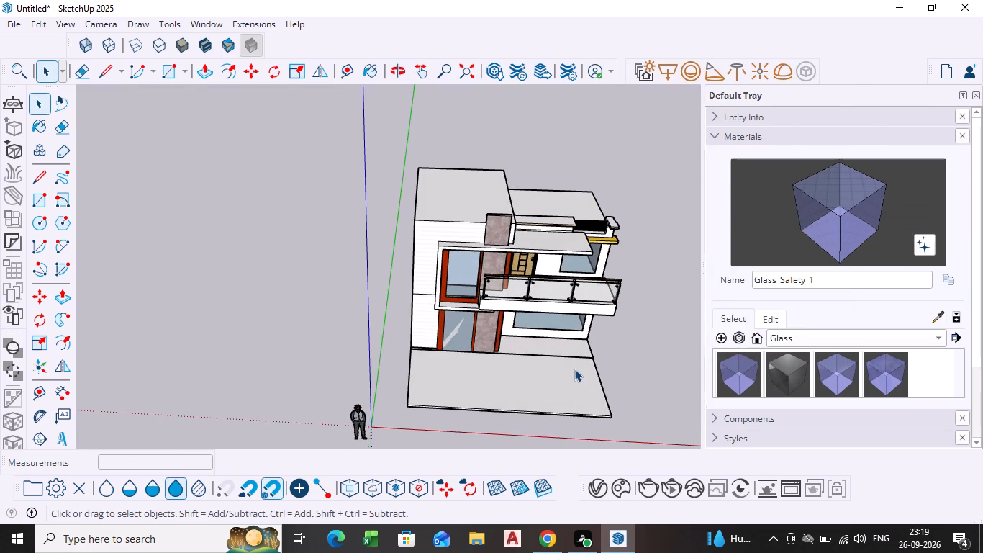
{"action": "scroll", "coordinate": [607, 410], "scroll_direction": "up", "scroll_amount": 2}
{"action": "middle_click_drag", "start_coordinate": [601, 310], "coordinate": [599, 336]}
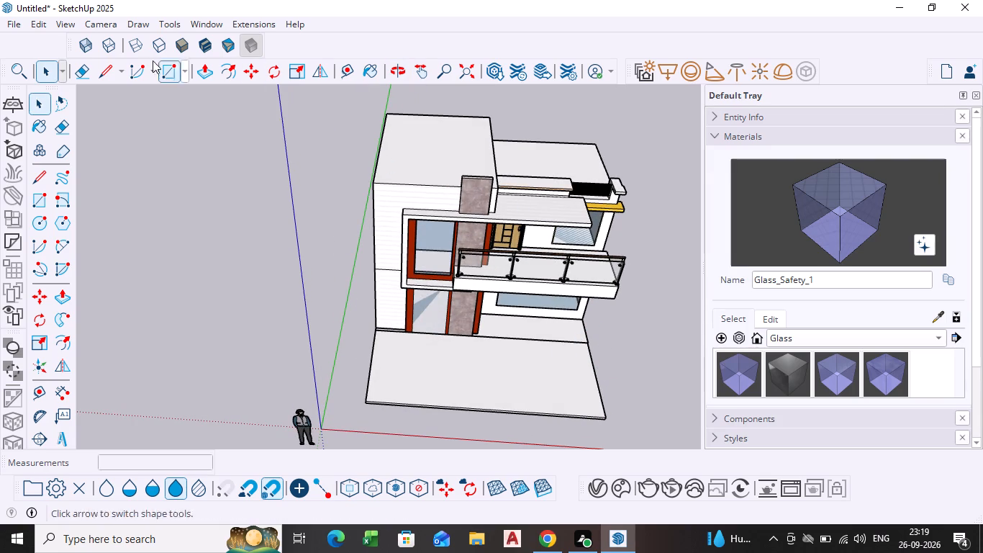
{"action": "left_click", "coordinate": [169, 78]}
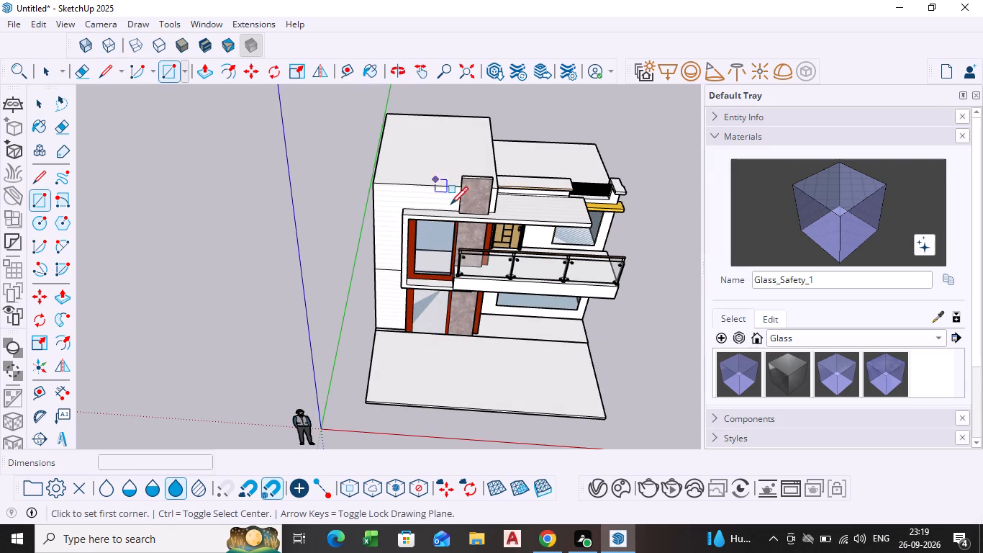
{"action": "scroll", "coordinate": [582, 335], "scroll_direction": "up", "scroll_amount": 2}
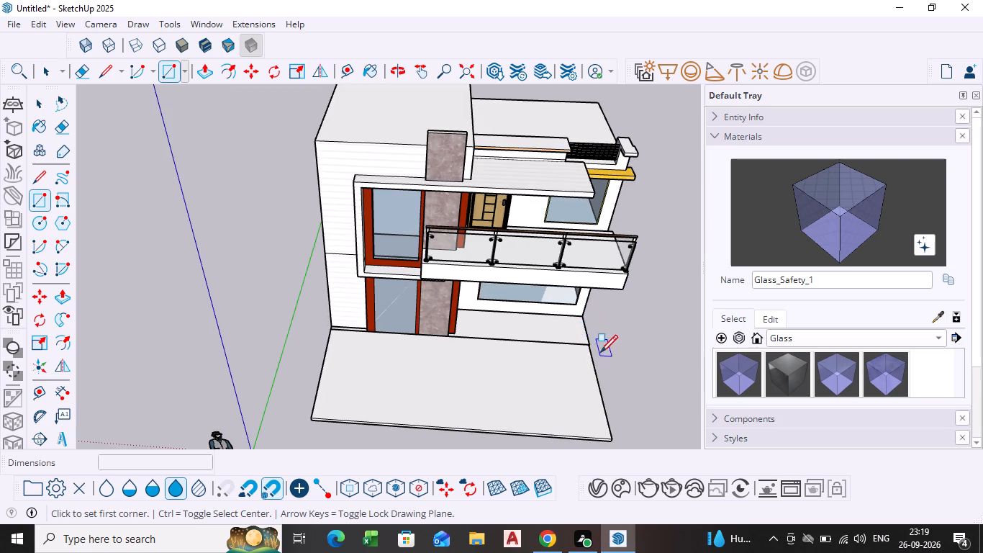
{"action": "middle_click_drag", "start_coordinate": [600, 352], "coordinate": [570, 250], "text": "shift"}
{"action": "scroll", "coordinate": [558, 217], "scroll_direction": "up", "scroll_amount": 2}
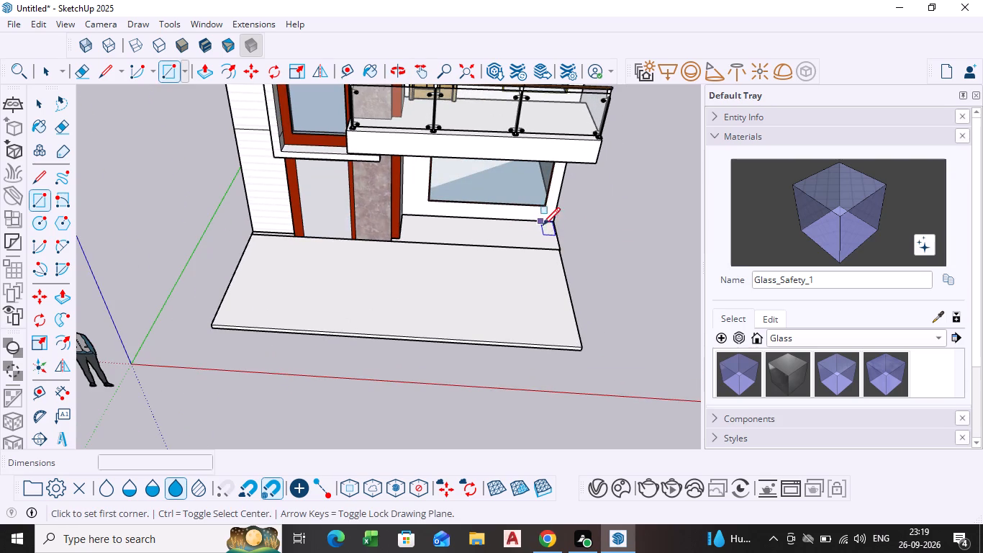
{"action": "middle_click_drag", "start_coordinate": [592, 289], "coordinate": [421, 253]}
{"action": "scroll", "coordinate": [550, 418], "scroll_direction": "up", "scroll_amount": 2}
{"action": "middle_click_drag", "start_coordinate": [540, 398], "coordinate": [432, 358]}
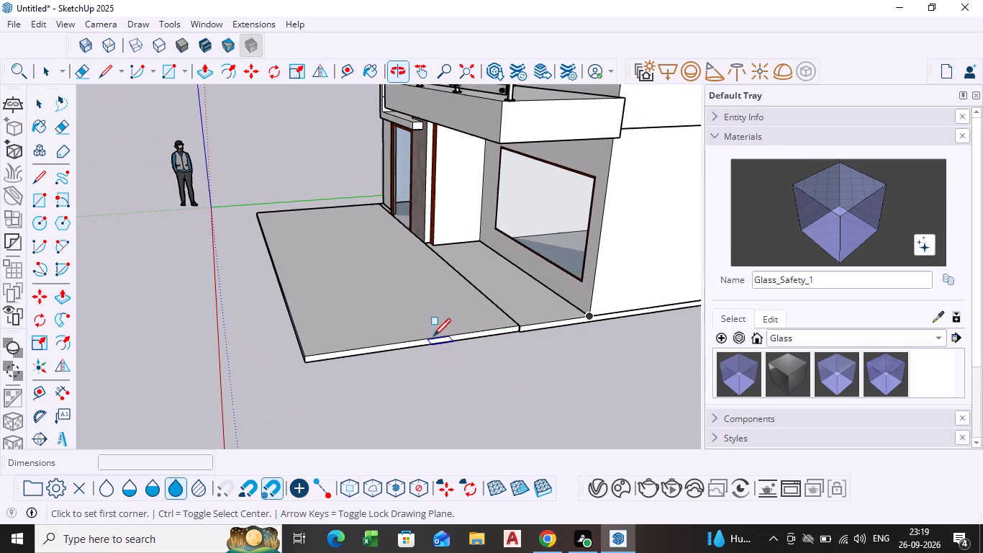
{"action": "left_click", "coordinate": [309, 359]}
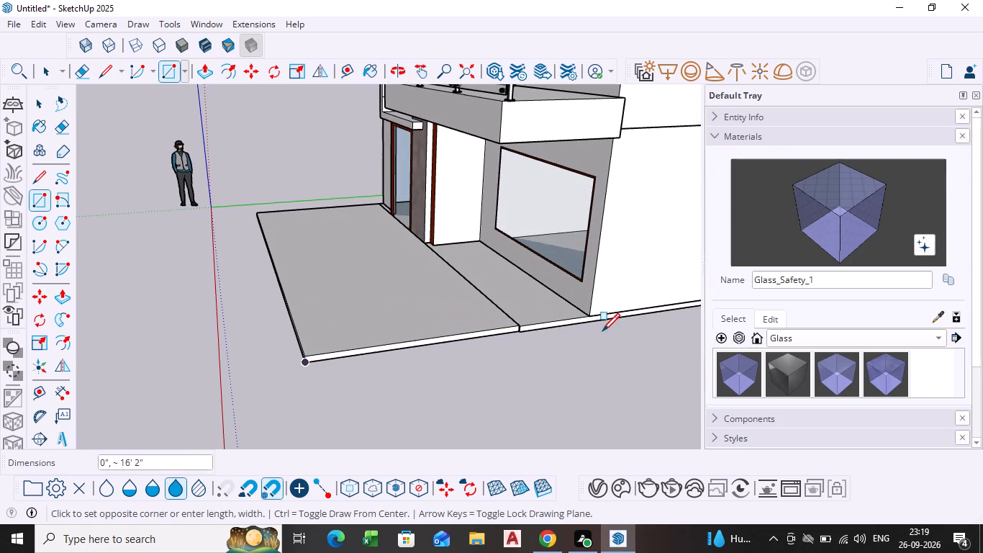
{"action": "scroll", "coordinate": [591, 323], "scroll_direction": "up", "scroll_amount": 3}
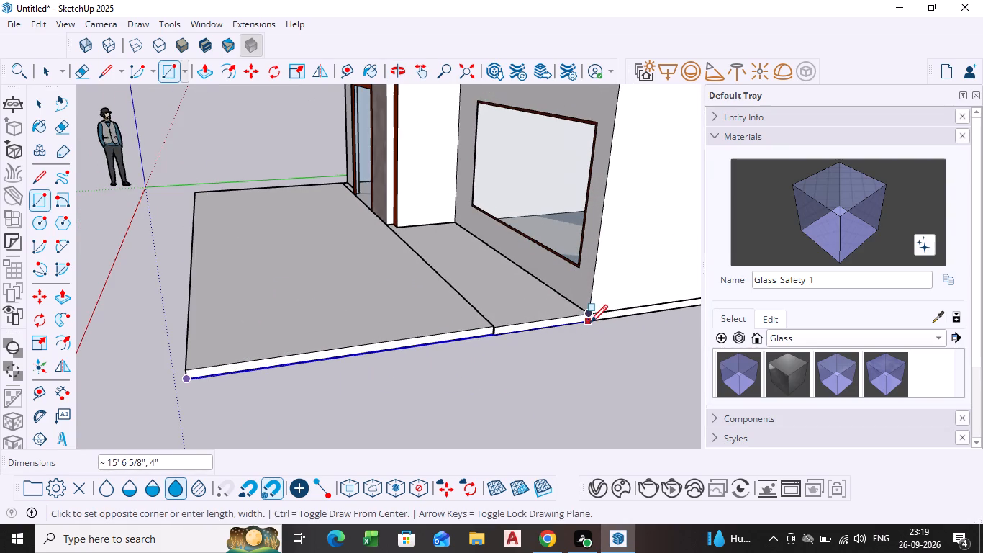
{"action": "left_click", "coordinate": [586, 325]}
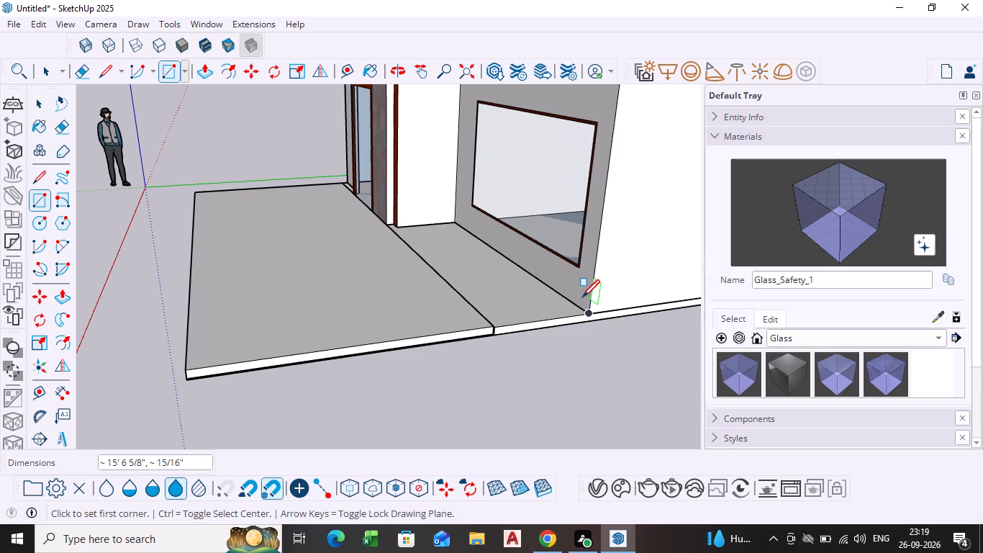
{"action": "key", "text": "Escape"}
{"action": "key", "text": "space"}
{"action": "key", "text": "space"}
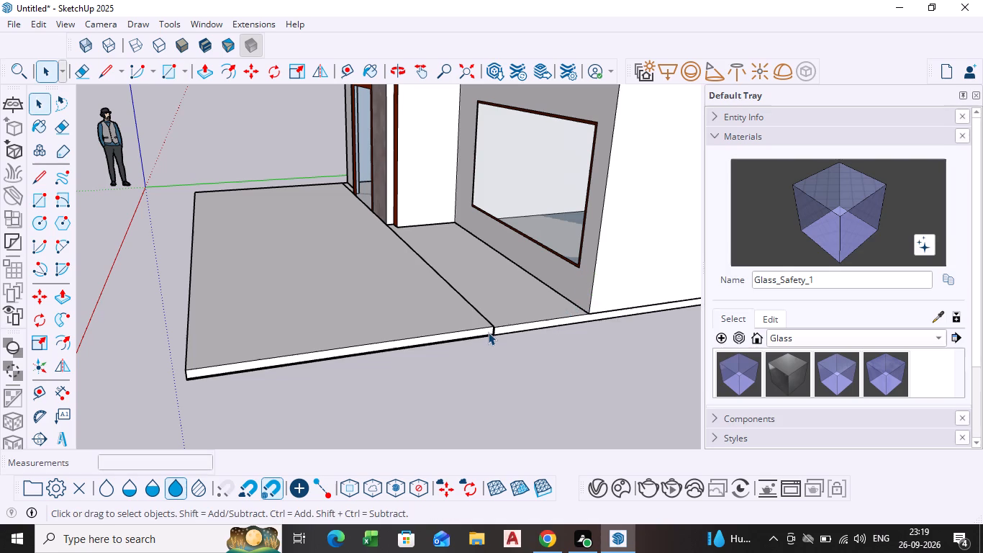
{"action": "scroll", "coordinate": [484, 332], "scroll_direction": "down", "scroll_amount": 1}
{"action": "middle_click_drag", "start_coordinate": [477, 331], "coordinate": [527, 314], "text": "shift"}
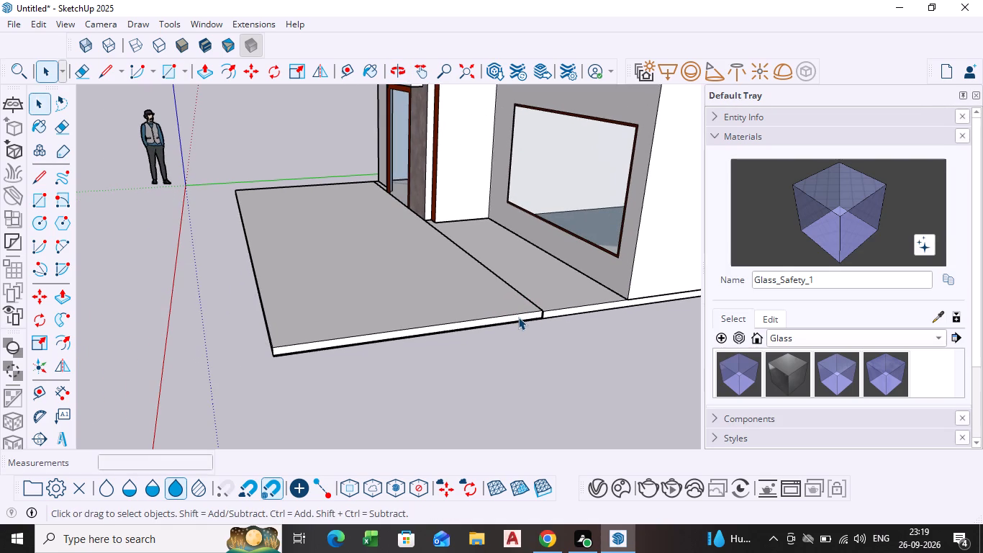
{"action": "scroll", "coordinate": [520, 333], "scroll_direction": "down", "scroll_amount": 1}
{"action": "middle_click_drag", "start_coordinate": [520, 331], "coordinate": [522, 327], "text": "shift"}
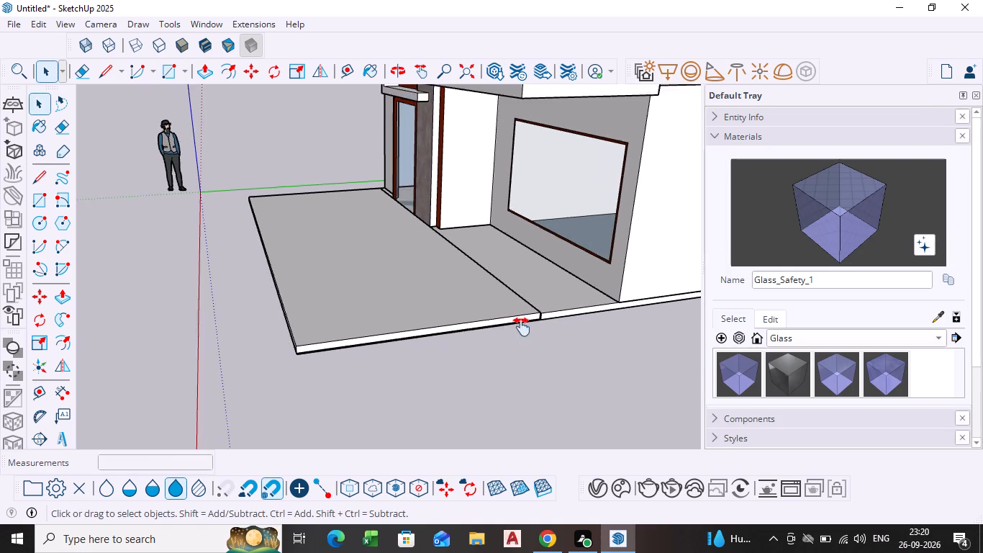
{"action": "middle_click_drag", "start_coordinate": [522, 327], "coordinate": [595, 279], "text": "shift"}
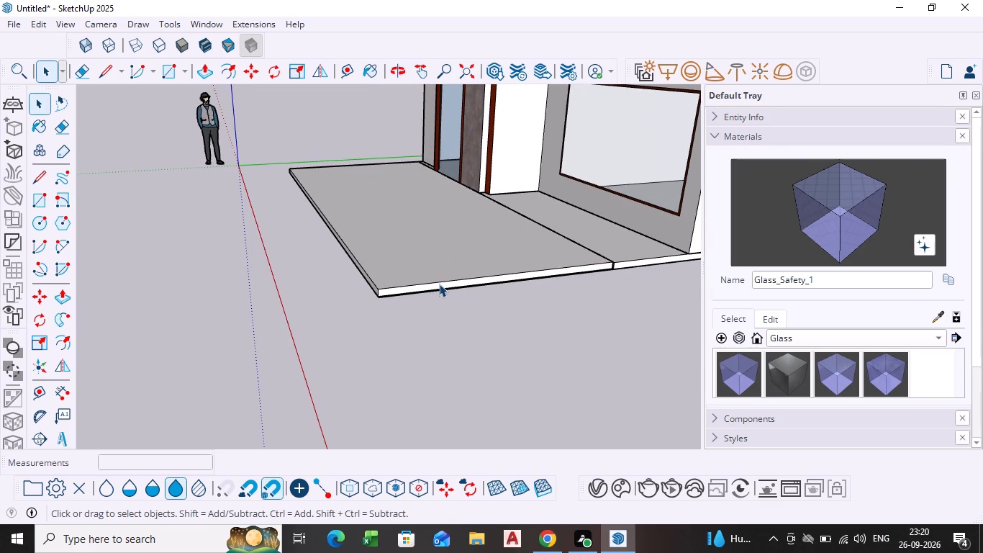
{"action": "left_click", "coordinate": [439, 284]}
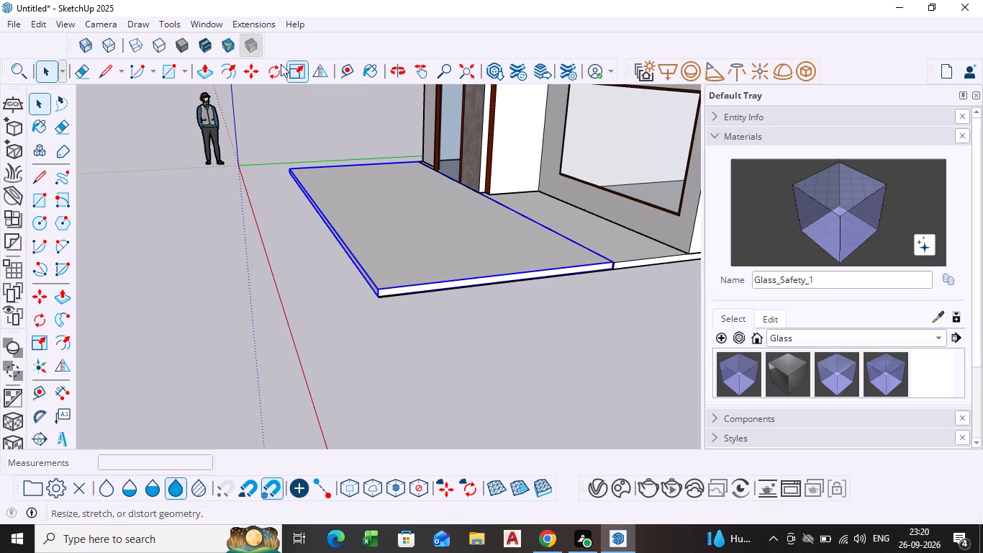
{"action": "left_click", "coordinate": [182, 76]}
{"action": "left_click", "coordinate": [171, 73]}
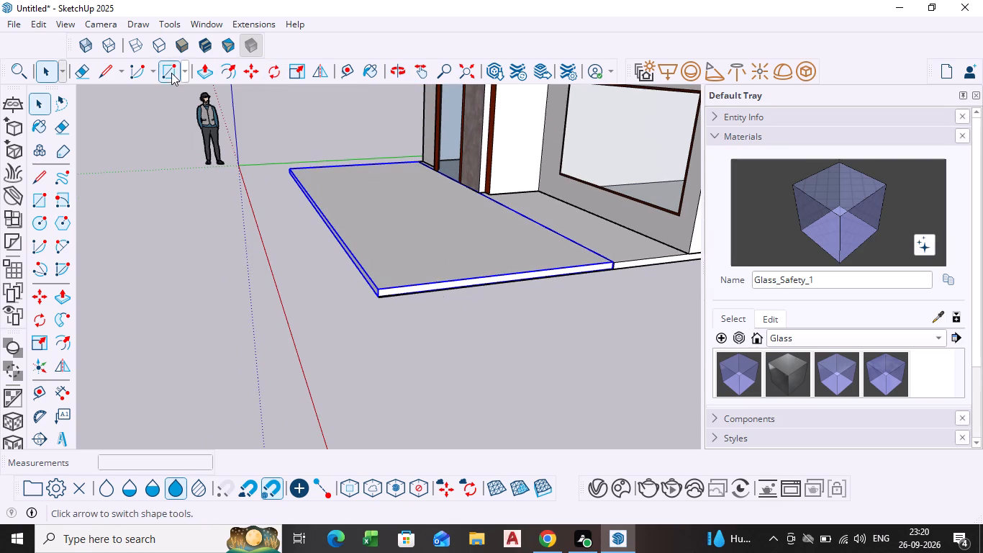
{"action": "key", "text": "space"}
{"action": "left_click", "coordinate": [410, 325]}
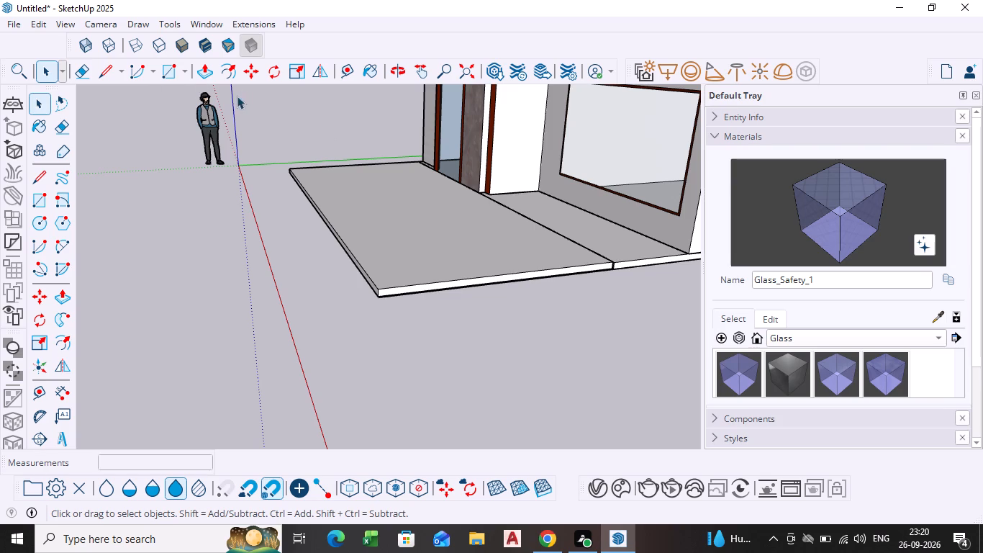
Inside the front slab's group, Push/Pull its window-side end face outward, slightly beyond the house's base slab.
{"action": "triple_click", "coordinate": [474, 256]}
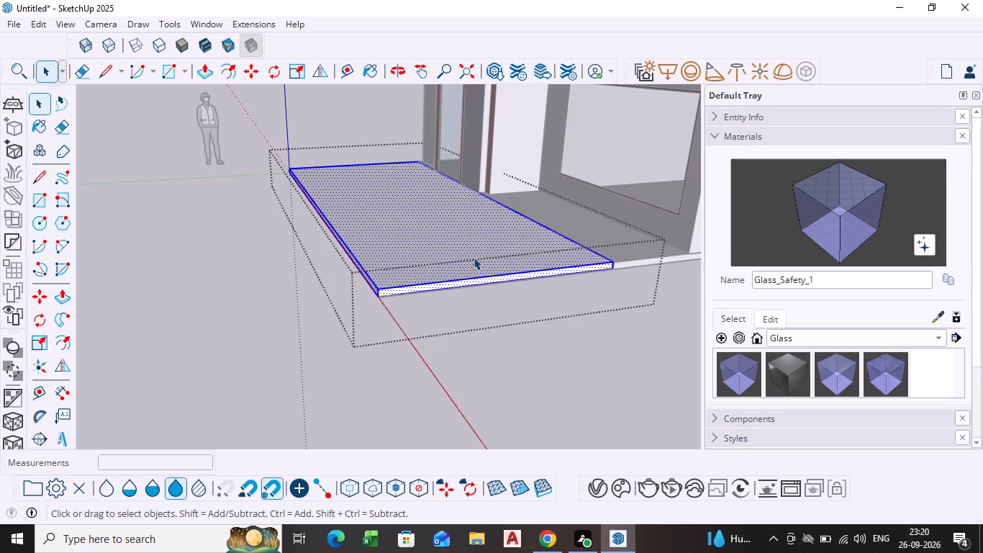
{"action": "left_click", "coordinate": [498, 277]}
{"action": "scroll", "coordinate": [507, 278], "scroll_direction": "up", "scroll_amount": 3}
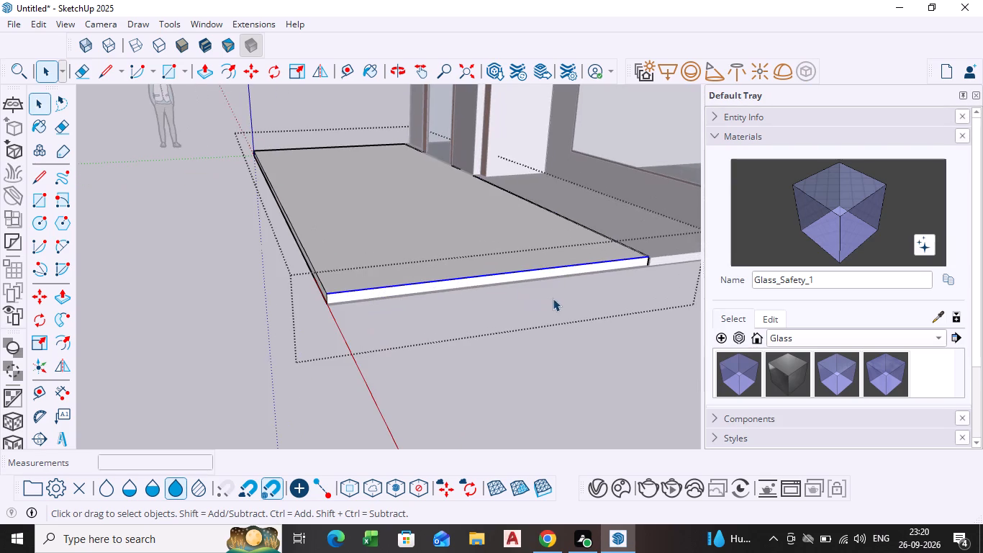
{"action": "middle_click_drag", "start_coordinate": [556, 295], "coordinate": [471, 282], "text": "shift"}
{"action": "left_click", "coordinate": [484, 259]}
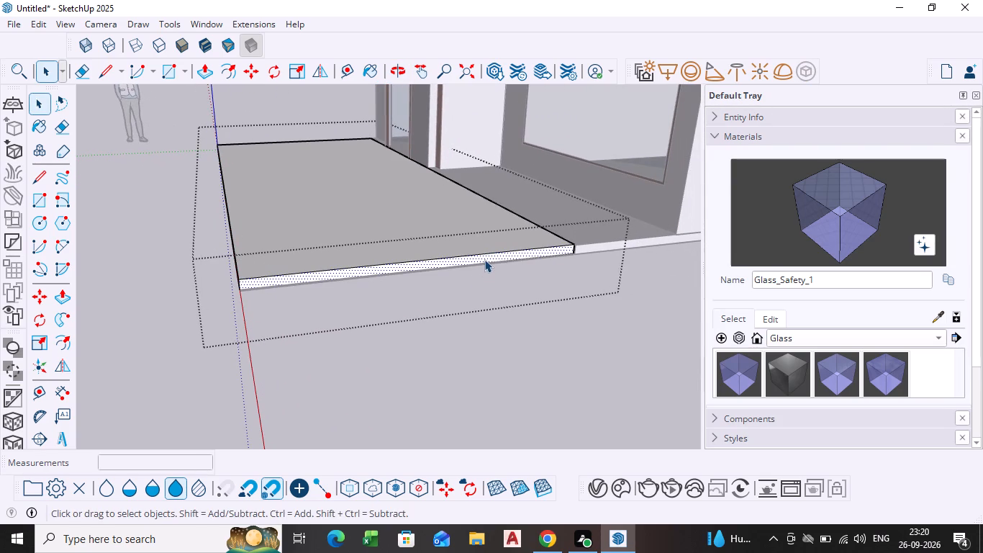
{"action": "key", "text": "p"}
{"action": "left_click", "coordinate": [484, 250]}
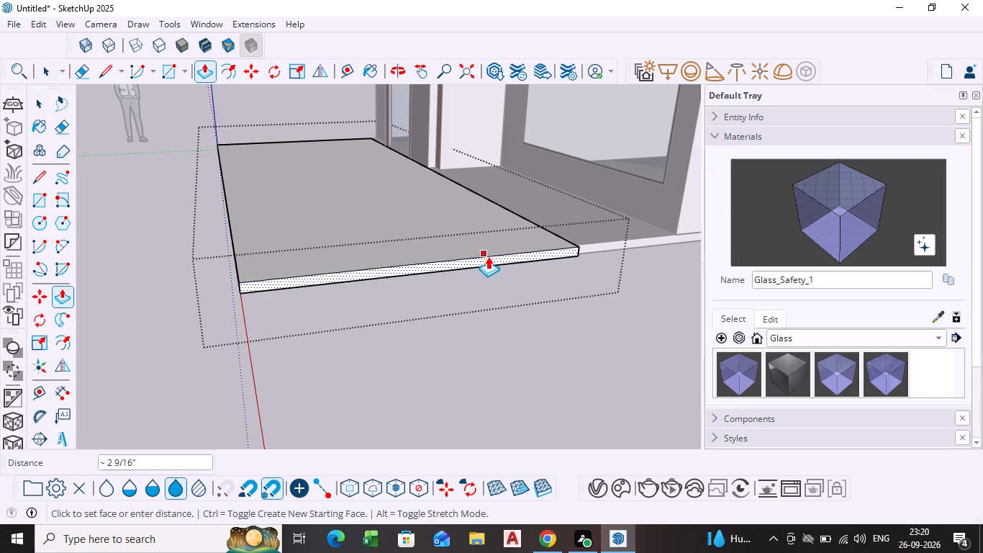
{"action": "left_click", "coordinate": [507, 276]}
{"action": "key", "text": "space"}
Inside the house base slab's group, Push/Pull its window-side face outward flush with the front slab's end and close the group.
{"action": "scroll", "coordinate": [614, 275], "scroll_direction": "down", "scroll_amount": 1}
{"action": "middle_click_drag", "start_coordinate": [614, 274], "coordinate": [567, 292]}
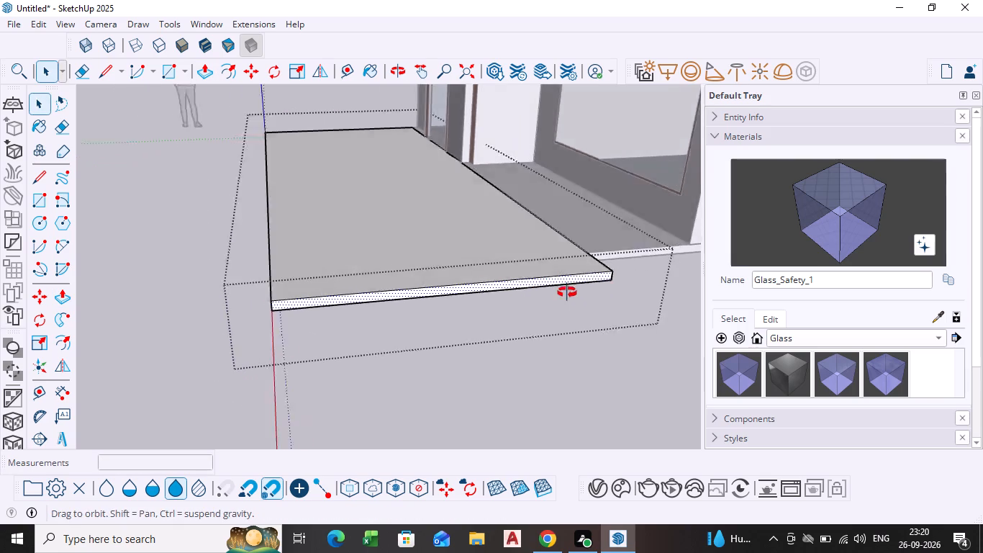
{"action": "middle_click_drag", "start_coordinate": [567, 292], "coordinate": [520, 302]}
{"action": "middle_click_drag", "start_coordinate": [625, 304], "coordinate": [519, 269], "text": "shift"}
{"action": "scroll", "coordinate": [616, 295], "scroll_direction": "down", "scroll_amount": 1, "text": "shift"}
{"action": "triple_click", "coordinate": [556, 246]}
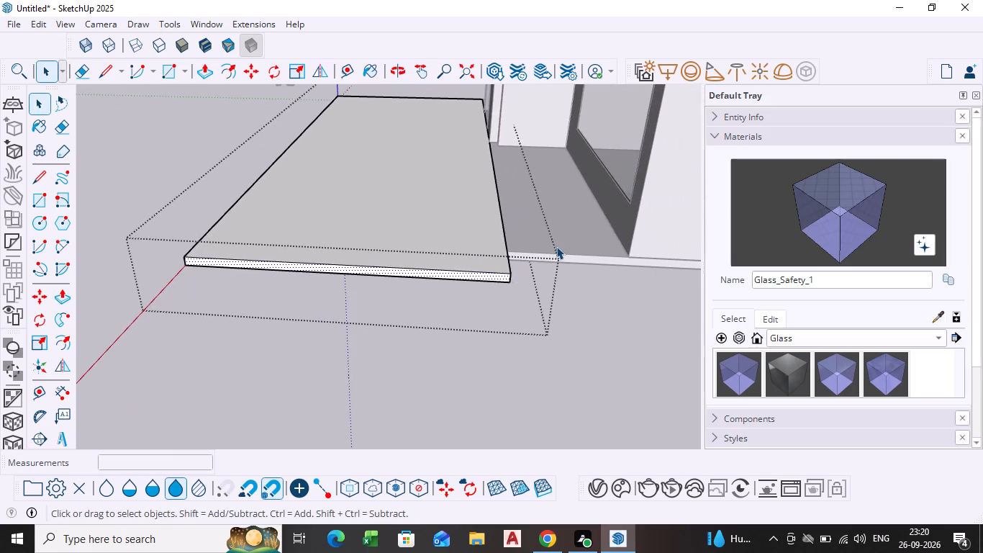
{"action": "left_click", "coordinate": [556, 246]}
{"action": "left_click", "coordinate": [558, 262]}
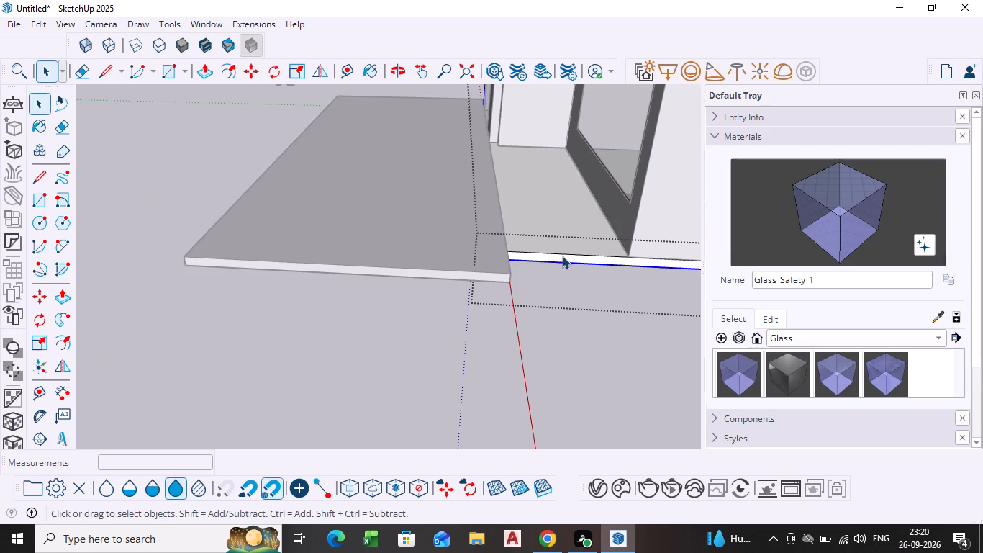
{"action": "left_click", "coordinate": [562, 256]}
{"action": "left_click", "coordinate": [562, 256]}
{"action": "scroll", "coordinate": [562, 256], "scroll_direction": "up", "scroll_amount": 5}
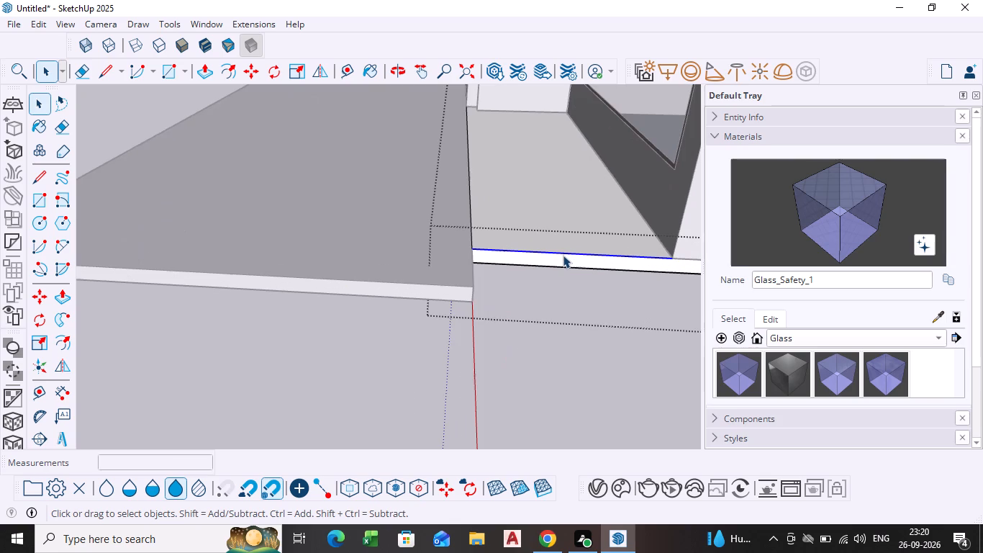
{"action": "left_click", "coordinate": [563, 259]}
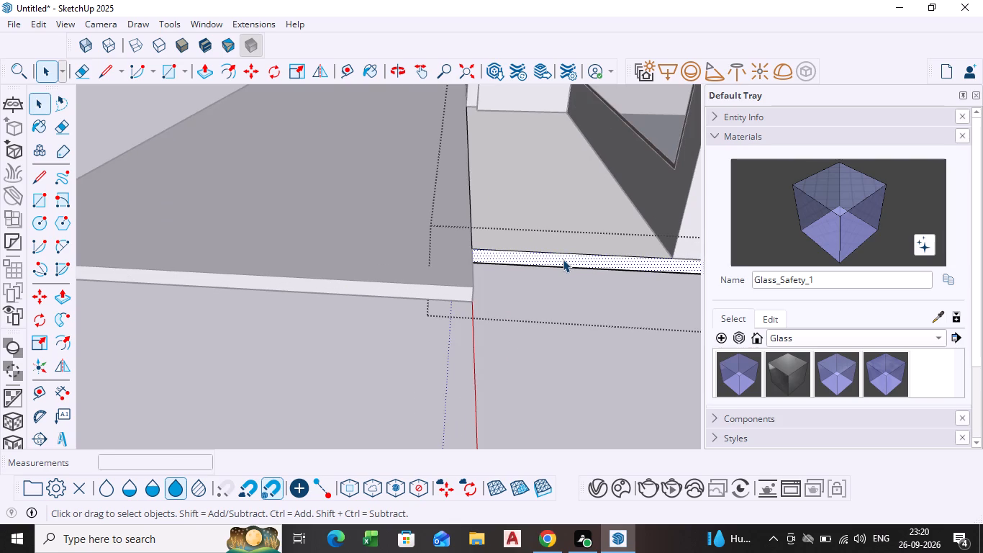
{"action": "key", "text": "p"}
{"action": "left_click", "coordinate": [564, 255]}
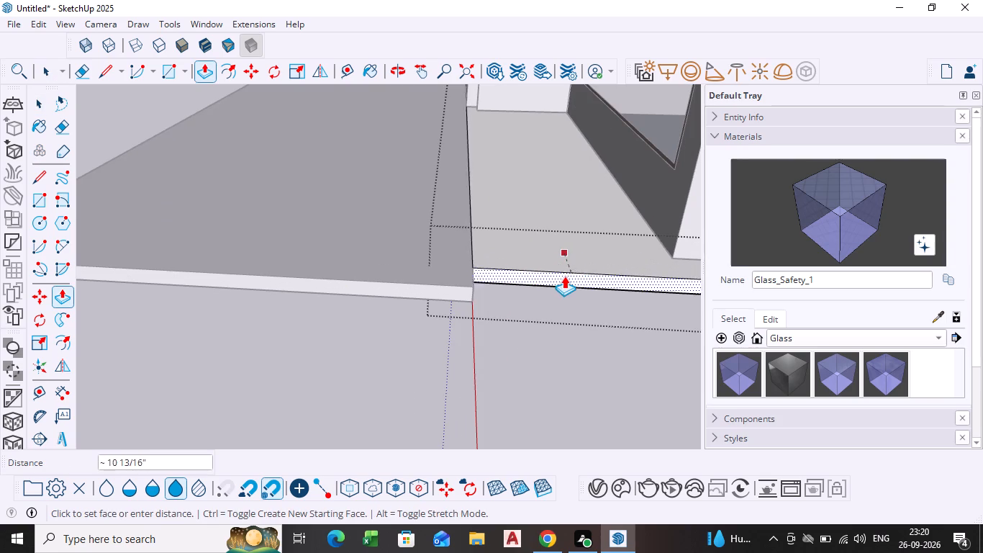
{"action": "left_click", "coordinate": [443, 292]}
{"action": "key", "text": "space"}
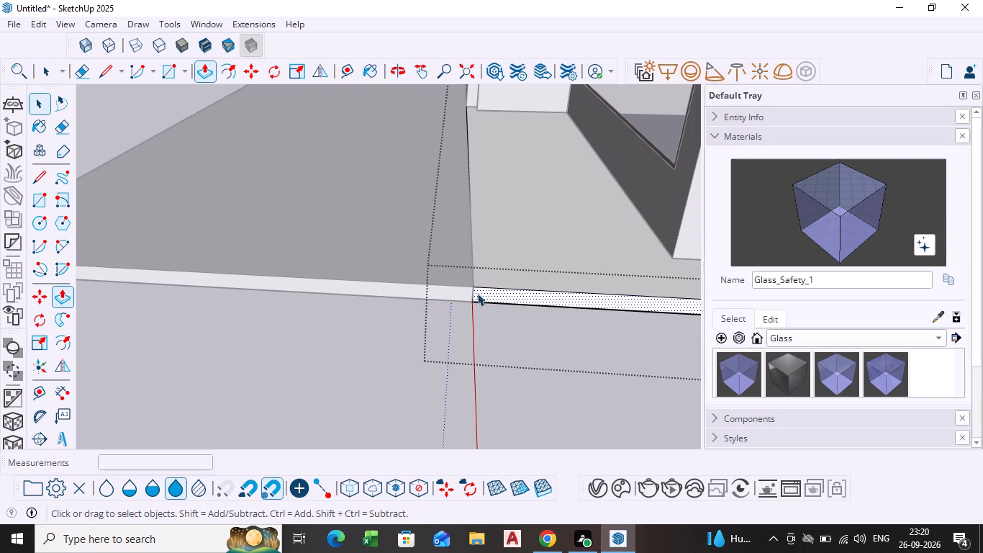
{"action": "scroll", "coordinate": [484, 290], "scroll_direction": "down", "scroll_amount": 11}
{"action": "middle_click_drag", "start_coordinate": [481, 313], "coordinate": [651, 343]}
{"action": "scroll", "coordinate": [481, 313], "scroll_direction": "down", "scroll_amount": 1}
{"action": "key", "text": "grave"}
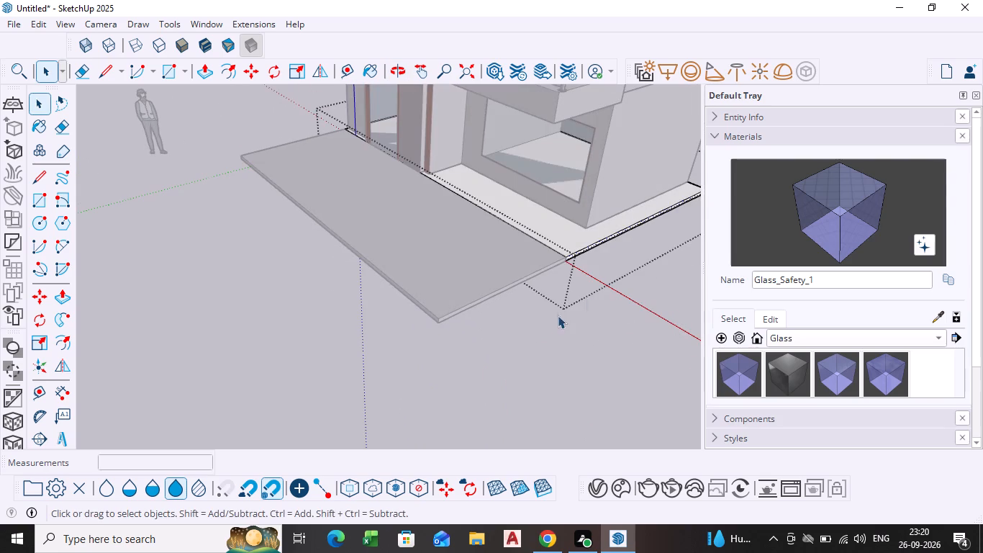
{"action": "left_click", "coordinate": [541, 343]}
{"action": "key", "text": "space"}
Examine the extended slabs' alignment and the house's front elevation from corner, front and raised viewpoints.
{"action": "scroll", "coordinate": [525, 326], "scroll_direction": "down", "scroll_amount": 1}
{"action": "middle_click_drag", "start_coordinate": [526, 329], "coordinate": [622, 351]}
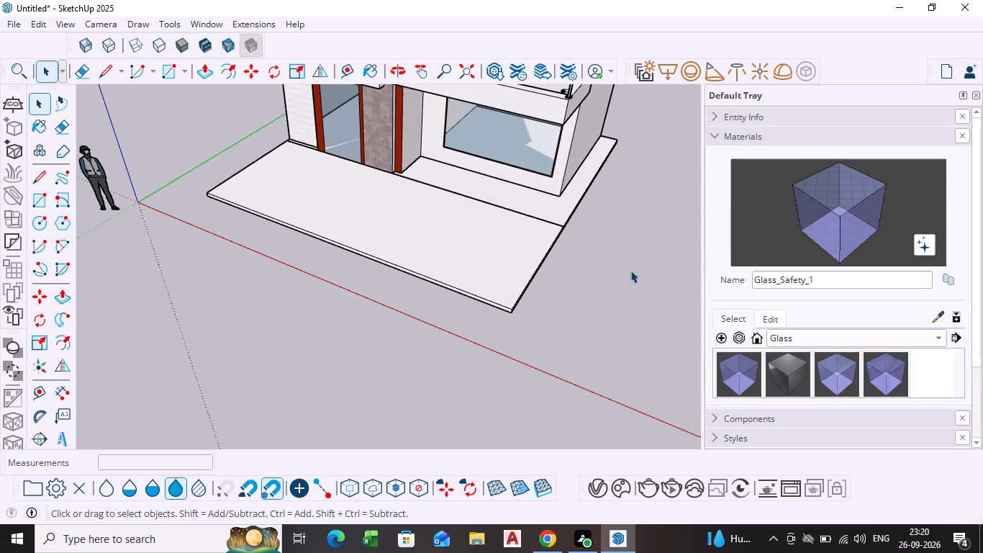
{"action": "middle_click_drag", "start_coordinate": [561, 339], "coordinate": [634, 327]}
{"action": "scroll", "coordinate": [561, 339], "scroll_direction": "down", "scroll_amount": 1}
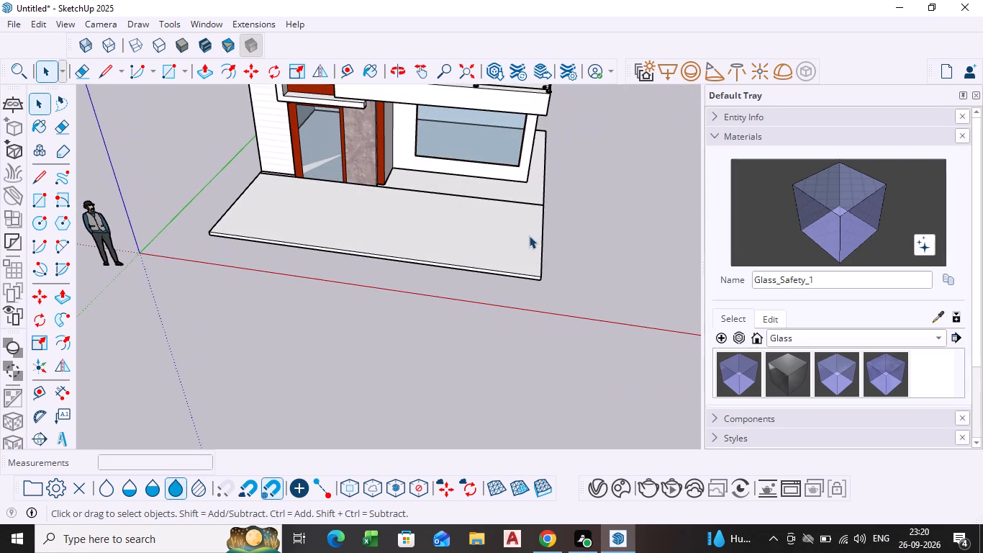
{"action": "middle_click_drag", "start_coordinate": [553, 216], "coordinate": [397, 232]}
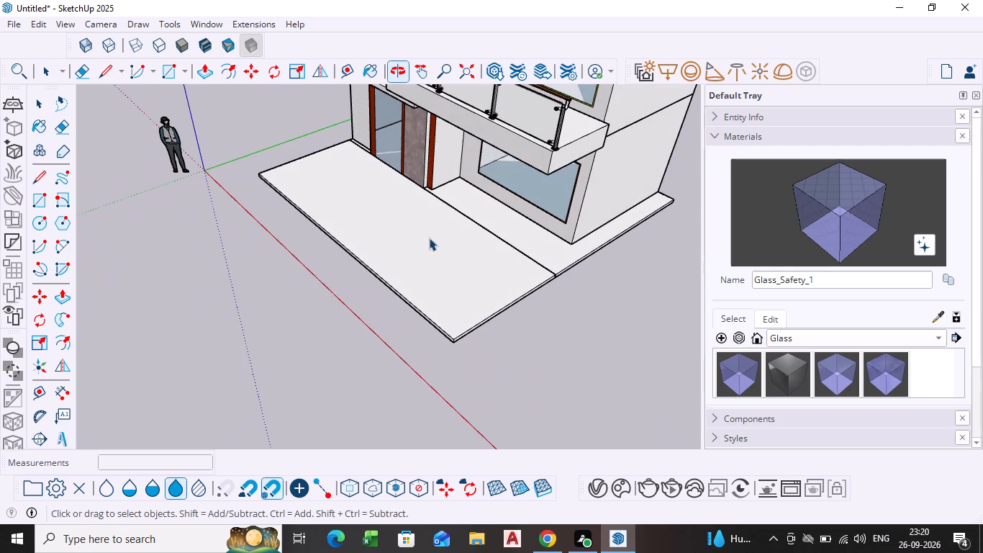
{"action": "middle_click_drag", "start_coordinate": [562, 262], "coordinate": [676, 261]}
{"action": "scroll", "coordinate": [564, 264], "scroll_direction": "down", "scroll_amount": 1}
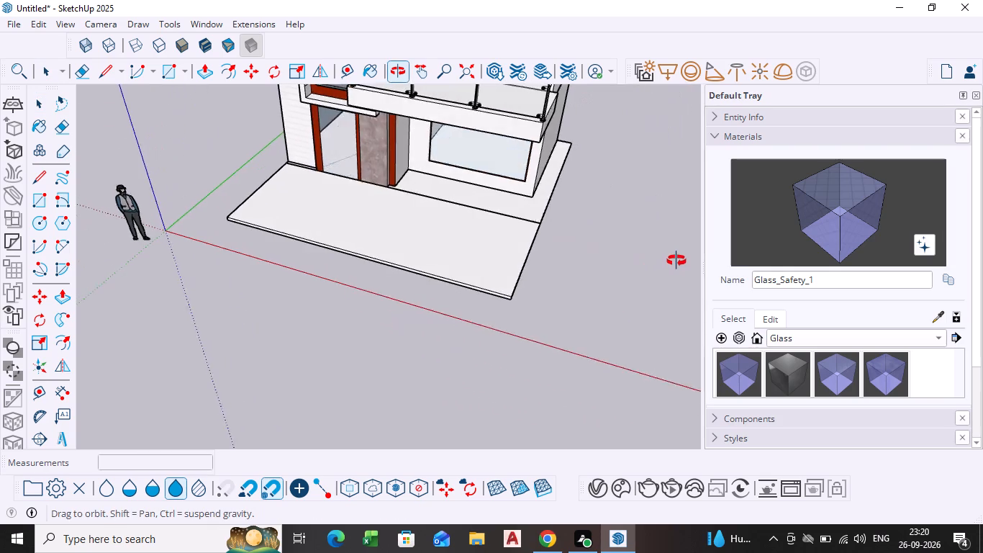
{"action": "middle_click_drag", "start_coordinate": [676, 261], "coordinate": [681, 202]}
{"action": "middle_click_drag", "start_coordinate": [554, 187], "coordinate": [601, 197]}
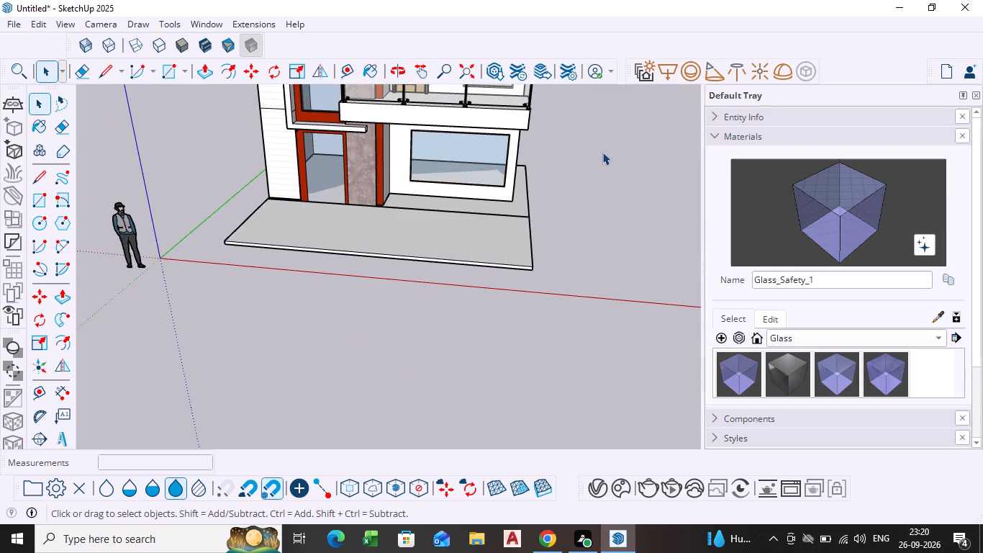
{"action": "middle_click_drag", "start_coordinate": [537, 178], "coordinate": [548, 258], "text": "shift"}
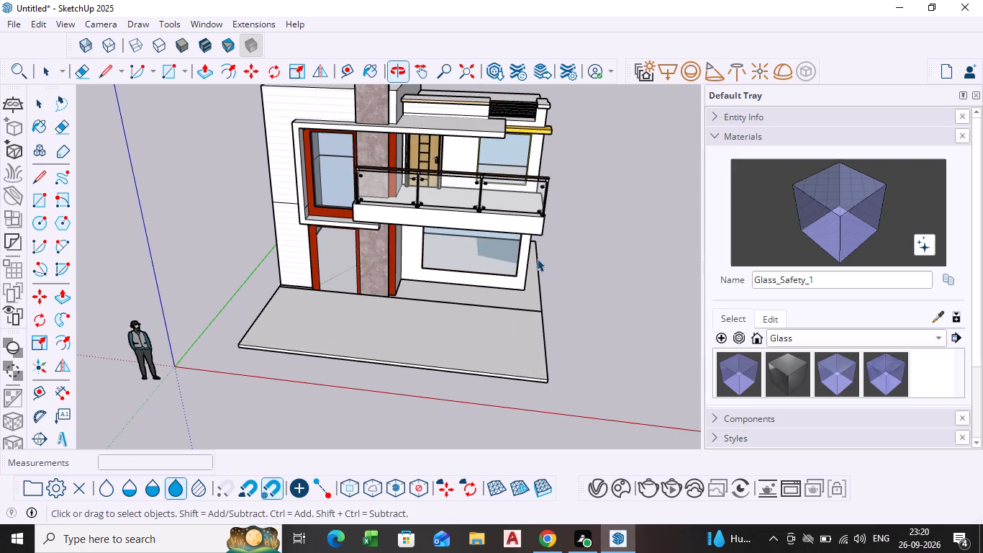
Inside the front slab's group, copy the window-side top edge about 8 inches inward to mark a narrow strip.
{"action": "middle_click_drag", "start_coordinate": [537, 240], "coordinate": [540, 174]}
{"action": "scroll", "coordinate": [522, 251], "scroll_direction": "up", "scroll_amount": 4}
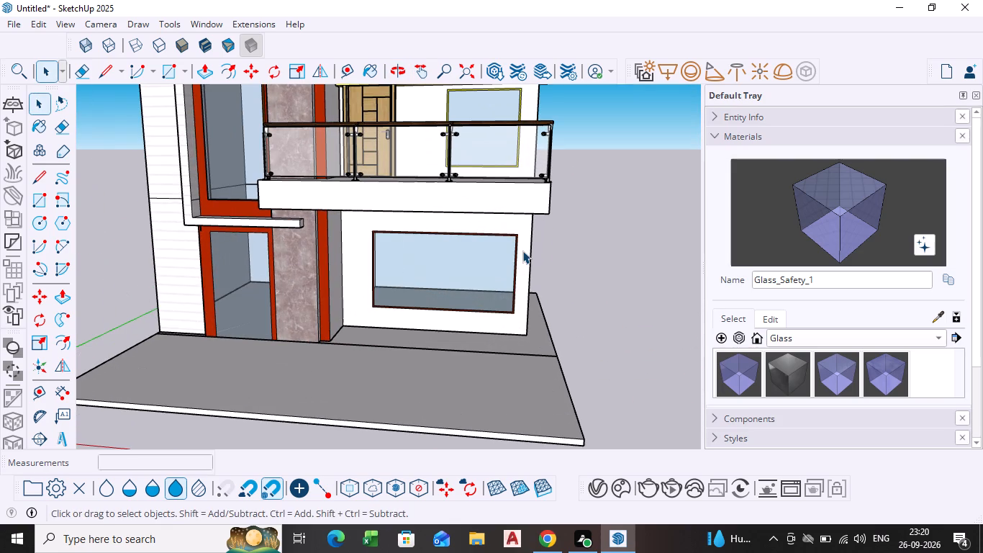
{"action": "middle_click_drag", "start_coordinate": [517, 262], "coordinate": [526, 218]}
{"action": "scroll", "coordinate": [536, 195], "scroll_direction": "up", "scroll_amount": 4}
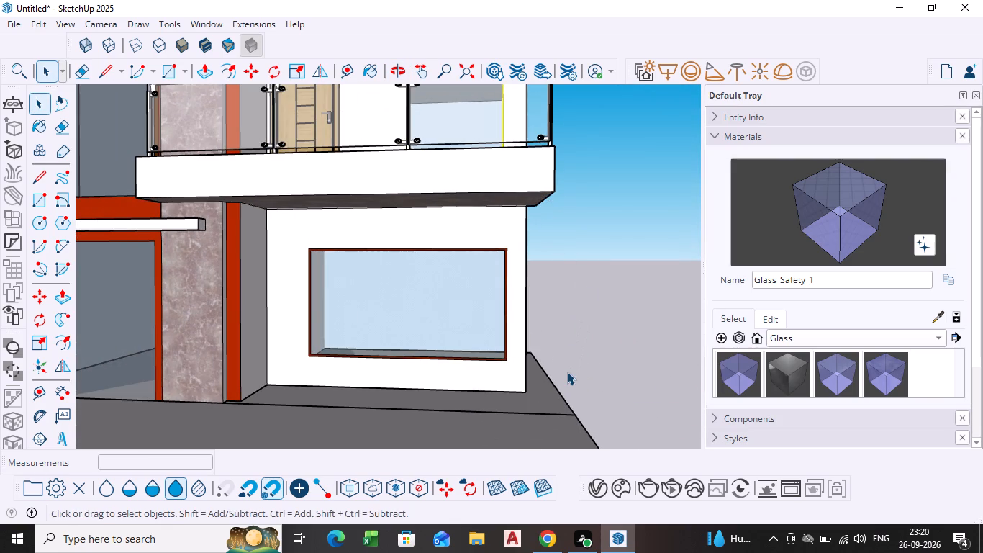
{"action": "middle_click_drag", "start_coordinate": [563, 378], "coordinate": [543, 296], "text": "shift"}
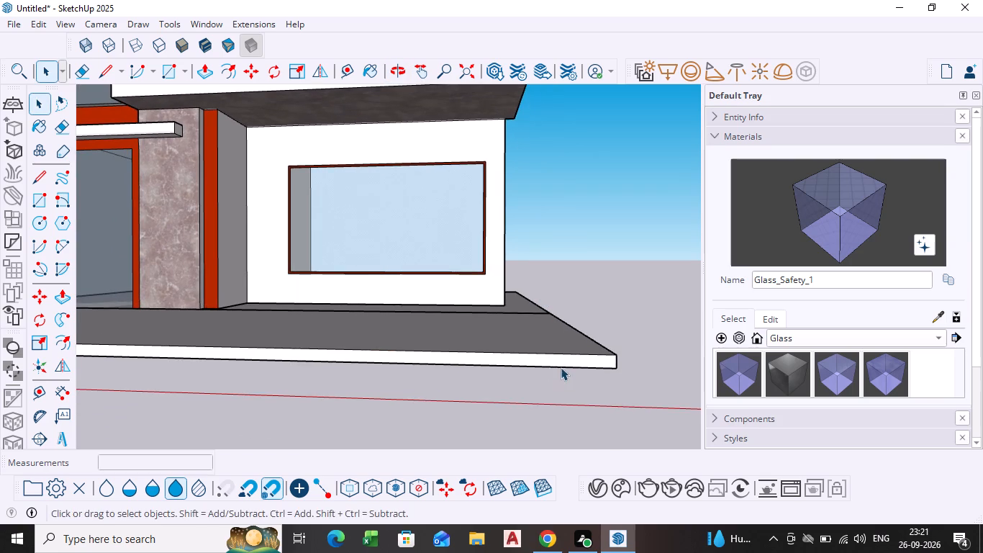
{"action": "middle_click_drag", "start_coordinate": [561, 367], "coordinate": [547, 427]}
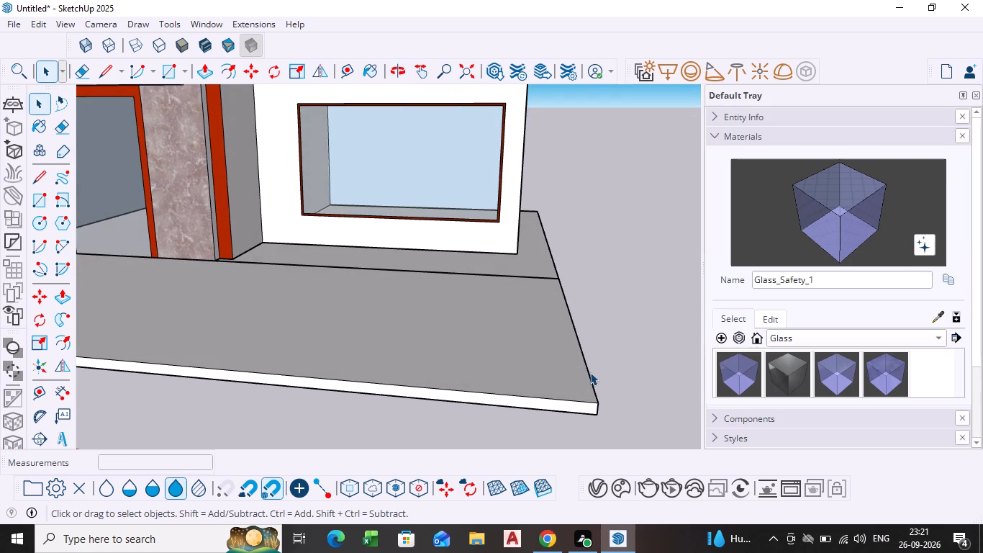
{"action": "left_click", "coordinate": [590, 372]}
{"action": "left_click", "coordinate": [590, 372]}
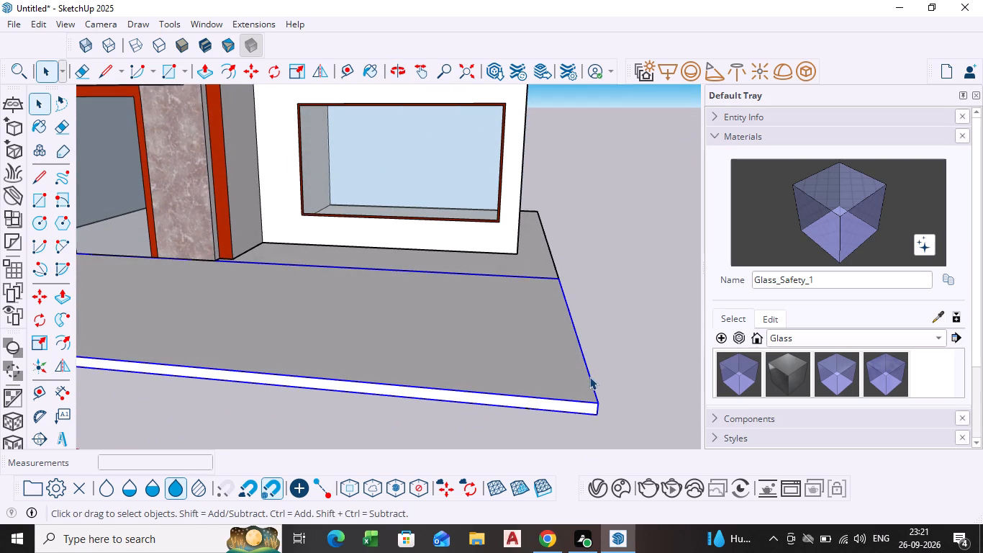
{"action": "double_click", "coordinate": [589, 377]}
{"action": "left_click", "coordinate": [589, 377]}
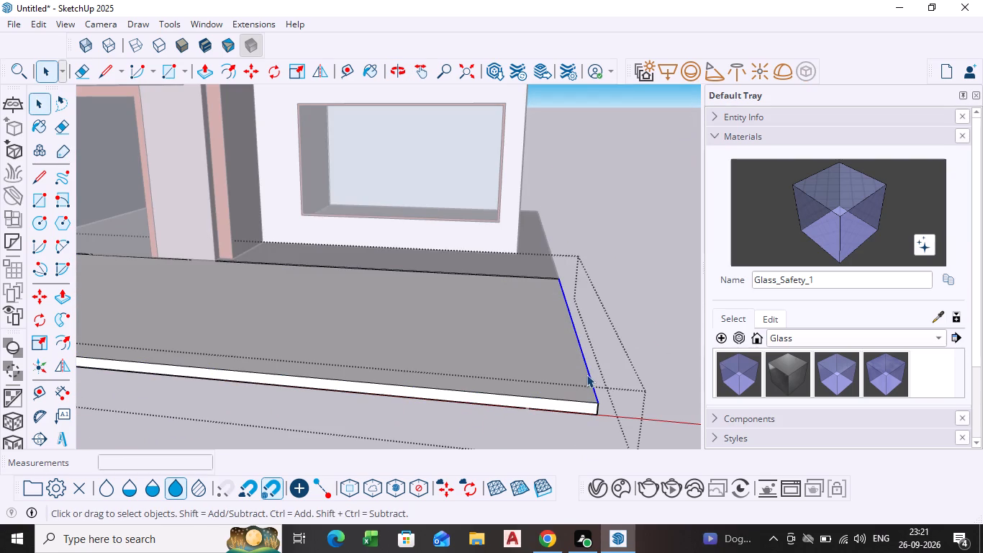
{"action": "key", "text": "m"}
{"action": "left_click", "coordinate": [586, 374]}
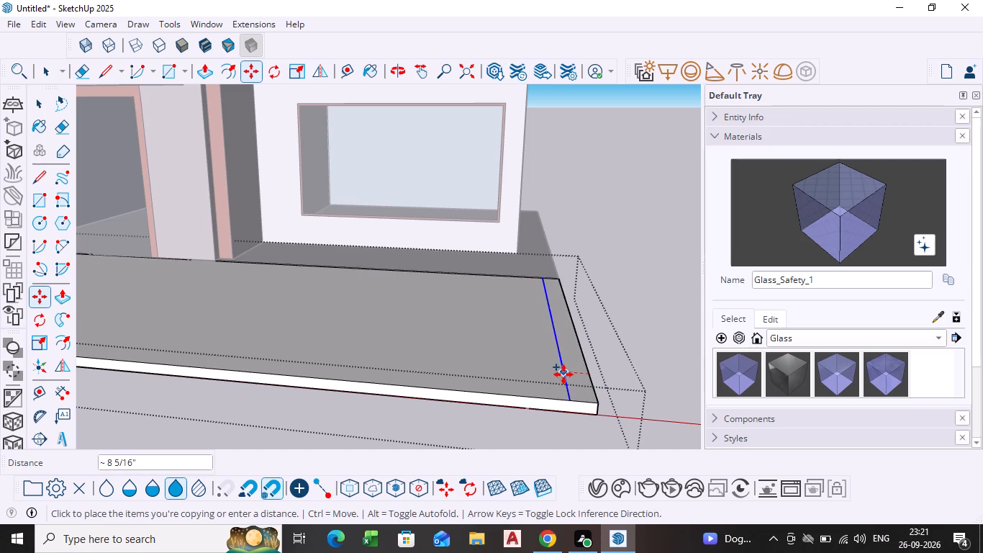
{"action": "left_click", "coordinate": [564, 374]}
{"action": "key", "text": "space"}
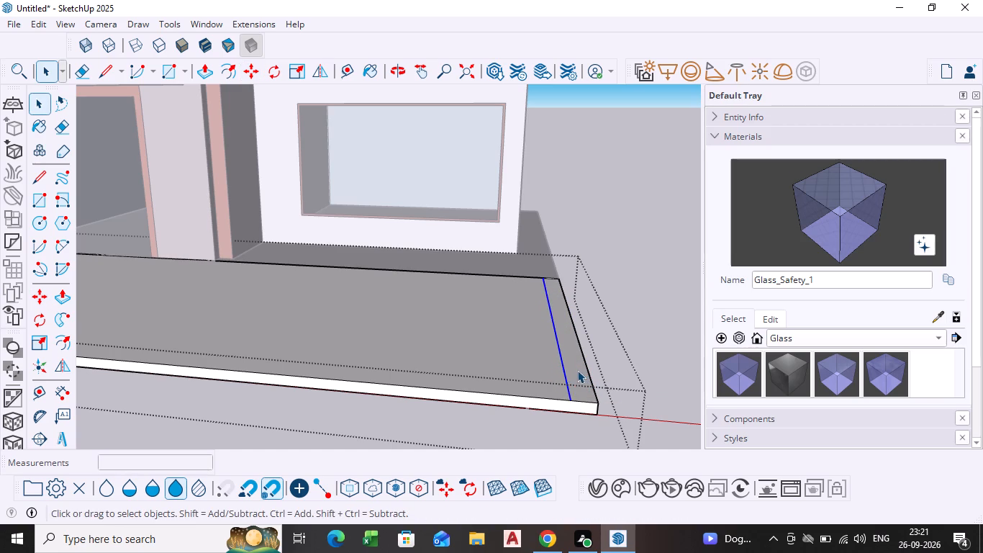
Push/Pull the narrow strip up about 5' 3" to form a side boundary wall, and close the group.
{"action": "left_click", "coordinate": [577, 370]}
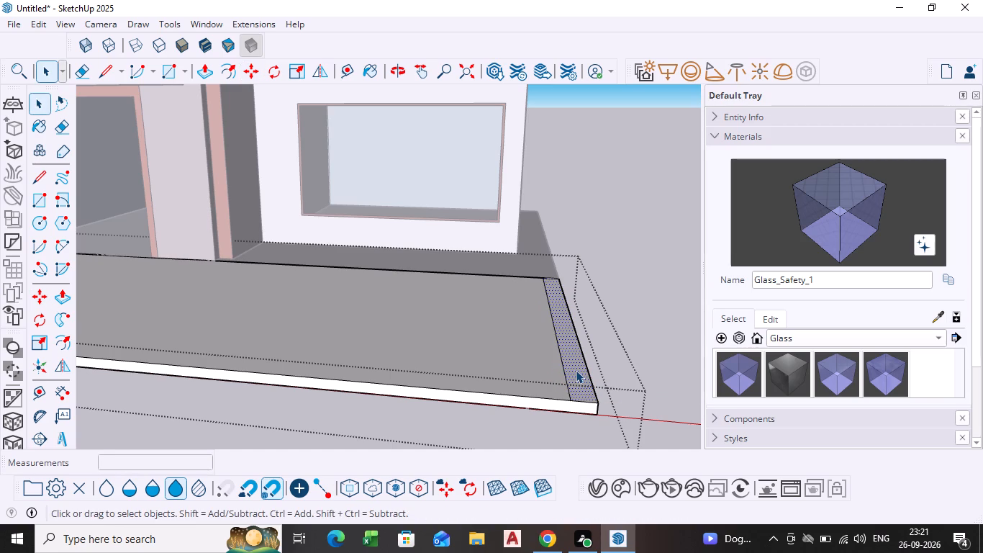
{"action": "key", "text": "p"}
{"action": "left_click", "coordinate": [576, 370]}
{"action": "scroll", "coordinate": [582, 253], "scroll_direction": "down", "scroll_amount": 5}
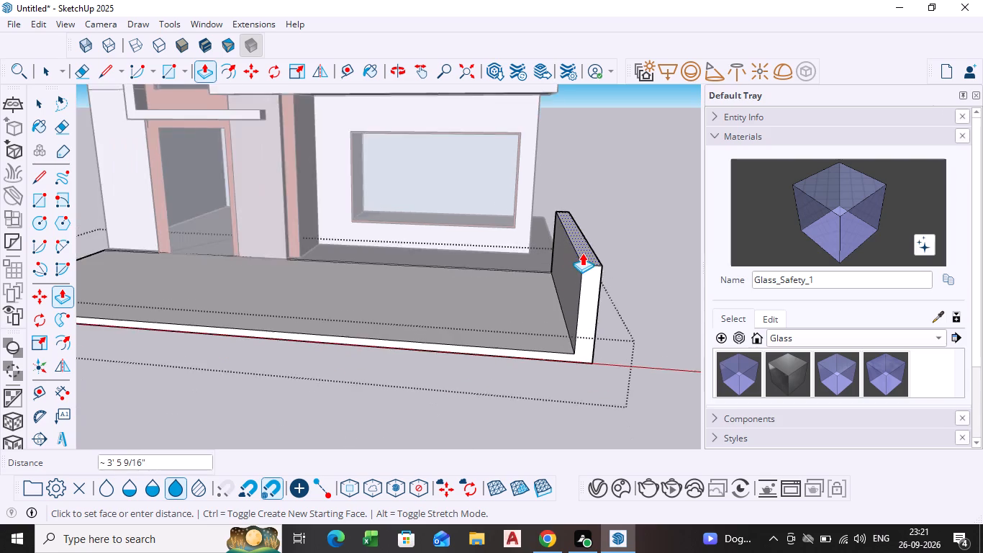
{"action": "scroll", "coordinate": [582, 253], "scroll_direction": "down", "scroll_amount": 1}
{"action": "middle_click_drag", "start_coordinate": [579, 256], "coordinate": [571, 297], "text": "shift"}
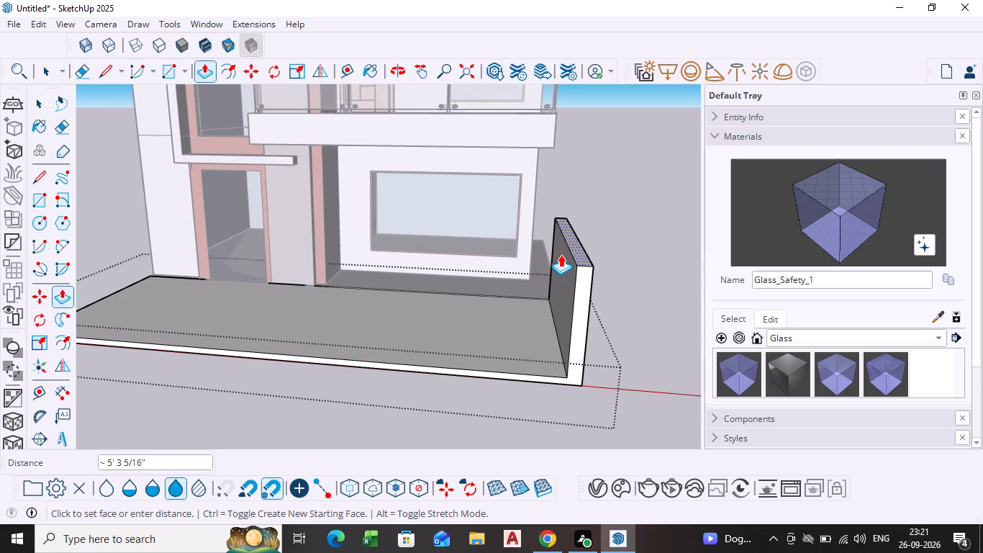
{"action": "left_click", "coordinate": [561, 254]}
{"action": "key", "text": "space"}
{"action": "scroll", "coordinate": [608, 243], "scroll_direction": "down", "scroll_amount": 1}
{"action": "middle_click_drag", "start_coordinate": [609, 246], "coordinate": [574, 300]}
{"action": "left_click", "coordinate": [612, 204]}
Examine the side boundary wall against the balcony and house side from the front, corner and side.
{"action": "scroll", "coordinate": [580, 261], "scroll_direction": "down", "scroll_amount": 1}
{"action": "middle_click_drag", "start_coordinate": [580, 261], "coordinate": [584, 258]}
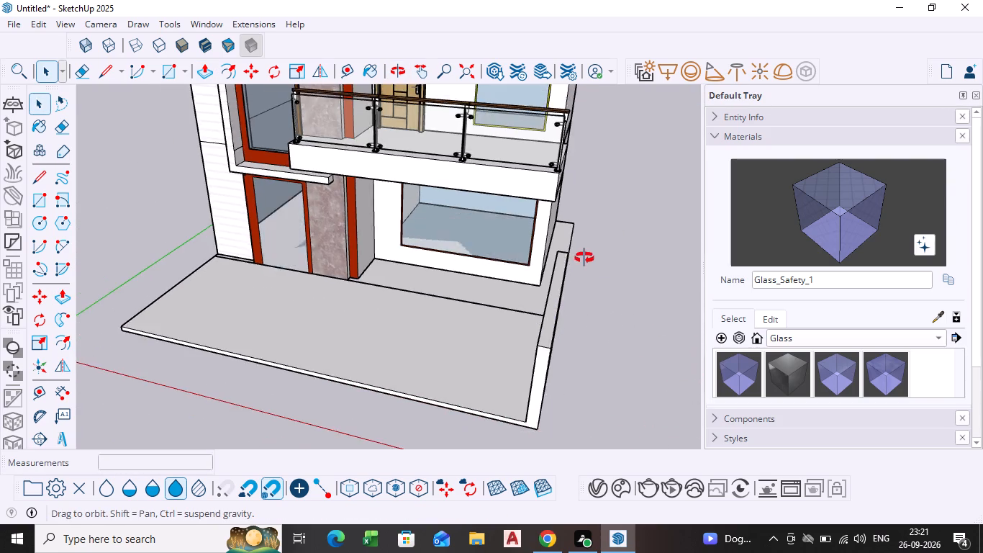
{"action": "middle_click_drag", "start_coordinate": [584, 258], "coordinate": [614, 231]}
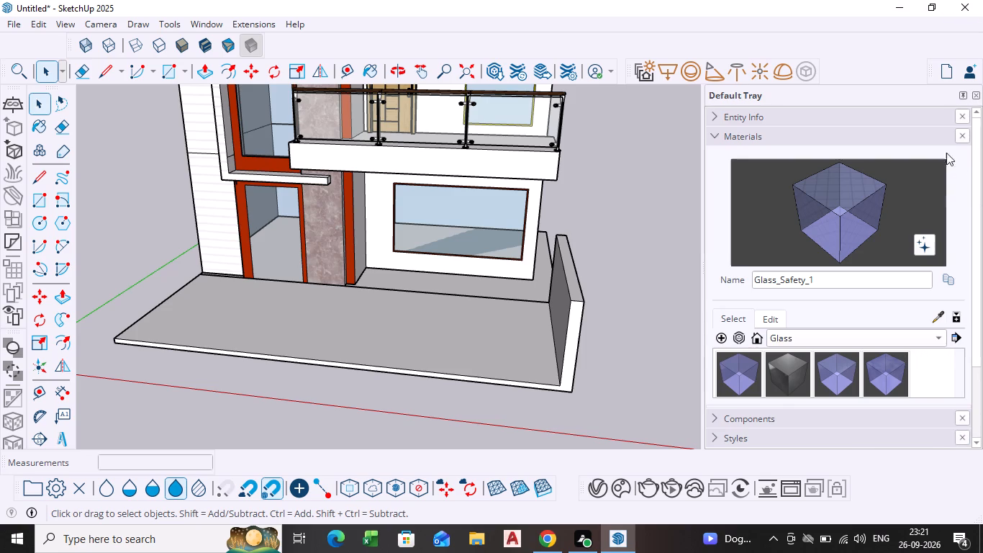
{"action": "scroll", "coordinate": [599, 228], "scroll_direction": "up", "scroll_amount": 3}
{"action": "middle_click_drag", "start_coordinate": [495, 284], "coordinate": [523, 230]}
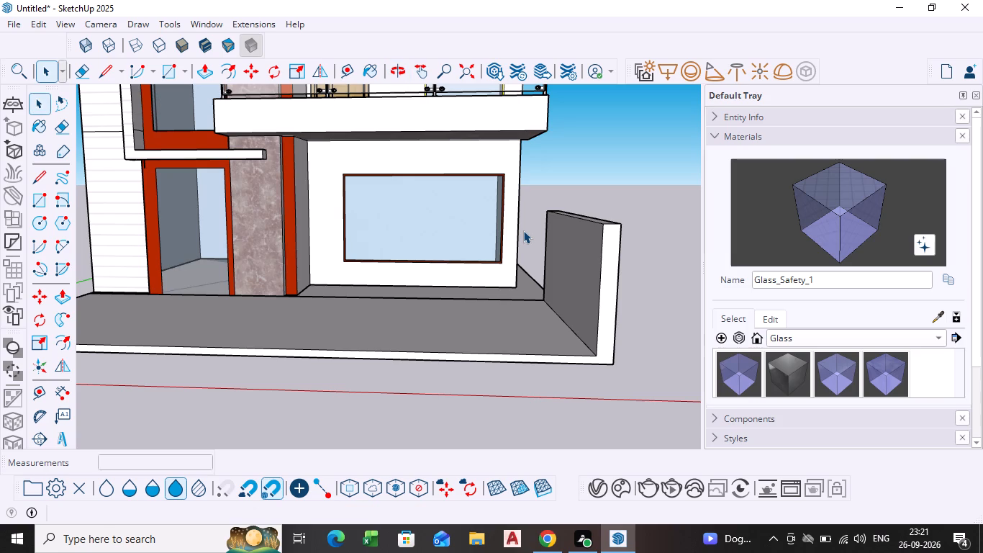
{"action": "middle_click_drag", "start_coordinate": [561, 202], "coordinate": [388, 231]}
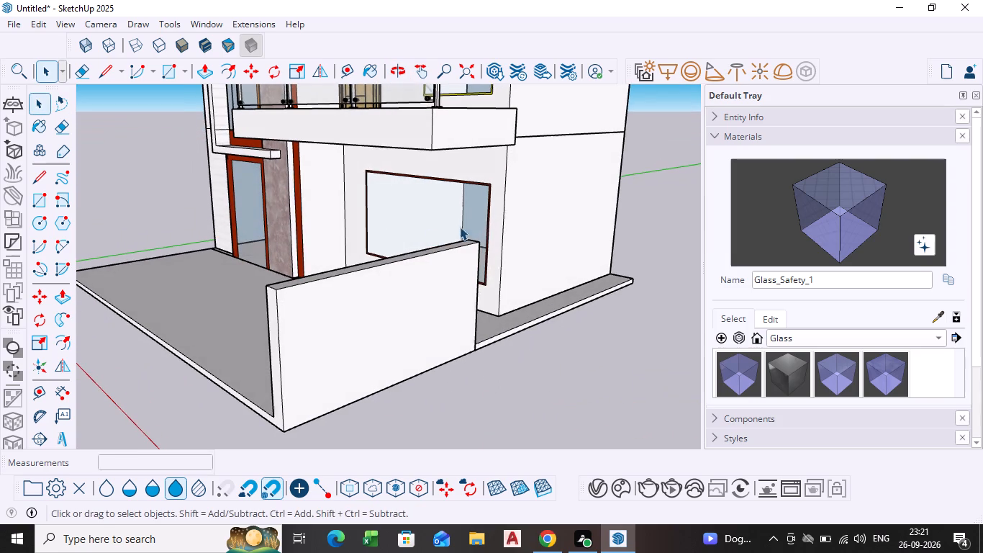
{"action": "middle_click_drag", "start_coordinate": [489, 156], "coordinate": [489, 139]}
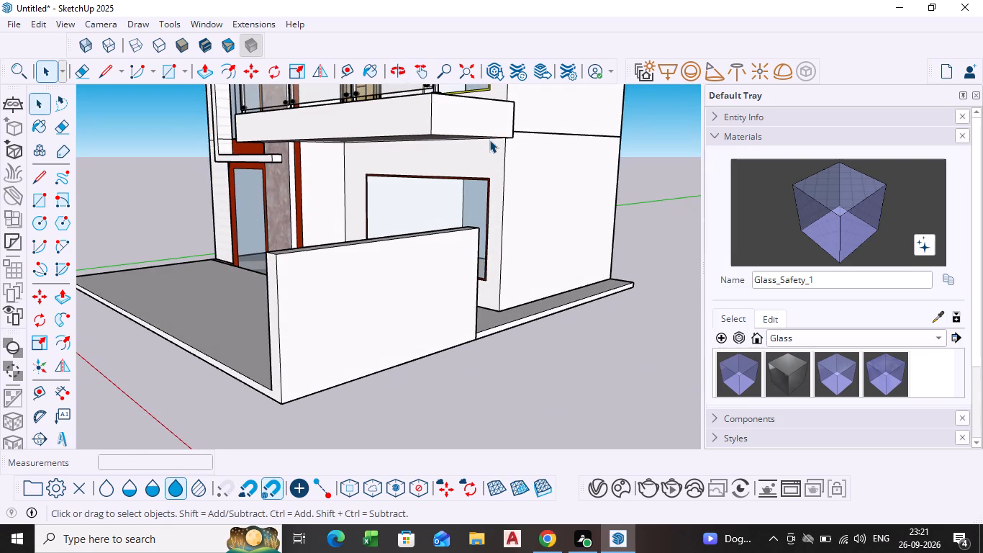
{"action": "middle_click_drag", "start_coordinate": [491, 251], "coordinate": [601, 256]}
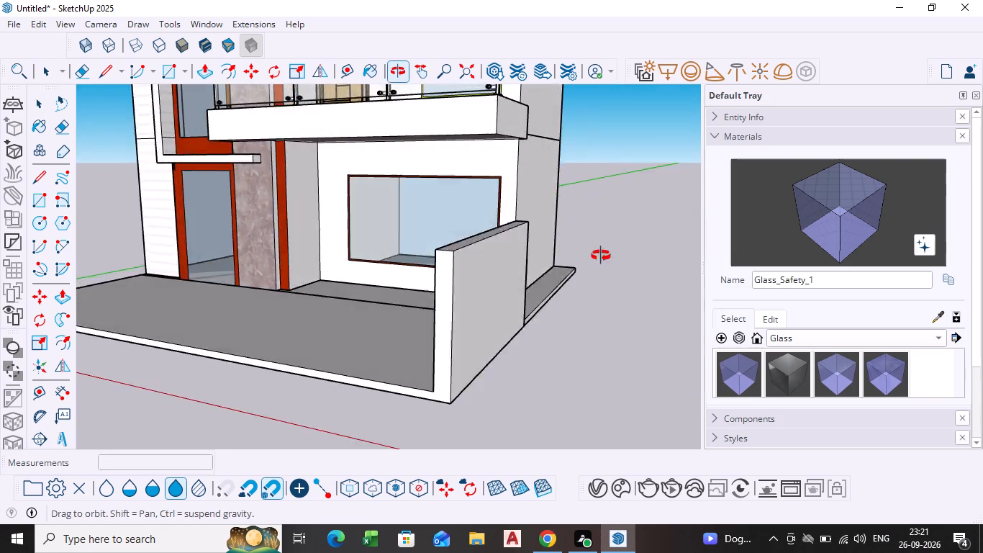
{"action": "middle_click_drag", "start_coordinate": [601, 256], "coordinate": [697, 256]}
Draw a rectangle about 6' 4 3/8" by 5 5/8" on the balcony's underside, between the house corner and the balcony's outer front corner.
{"action": "scroll", "coordinate": [503, 200], "scroll_direction": "up", "scroll_amount": 1}
{"action": "middle_click_drag", "start_coordinate": [503, 199], "coordinate": [507, 147]}
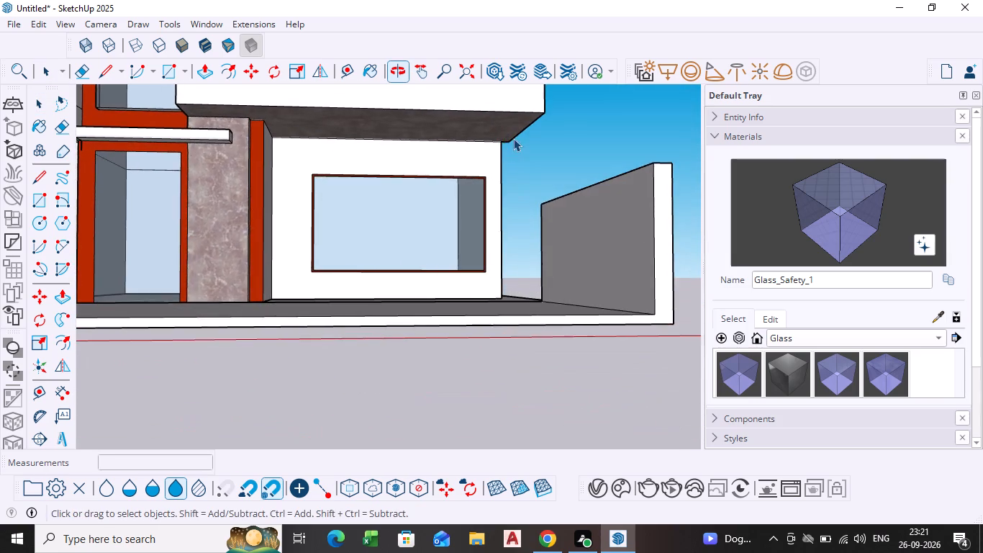
{"action": "scroll", "coordinate": [520, 130], "scroll_direction": "up", "scroll_amount": 4}
{"action": "middle_click_drag", "start_coordinate": [520, 126], "coordinate": [512, 107]}
{"action": "scroll", "coordinate": [513, 109], "scroll_direction": "up", "scroll_amount": 4}
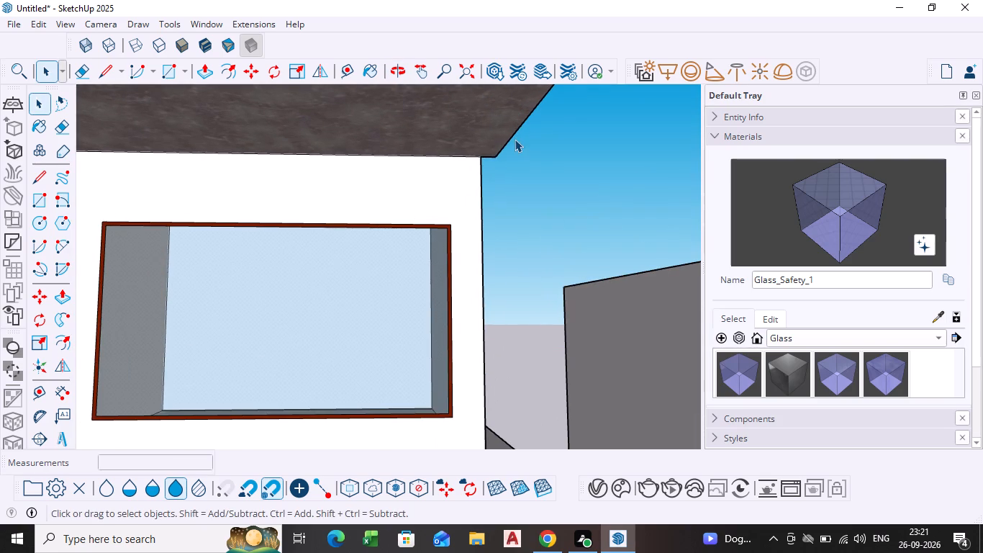
{"action": "middle_click_drag", "start_coordinate": [512, 152], "coordinate": [489, 252], "text": "shift"}
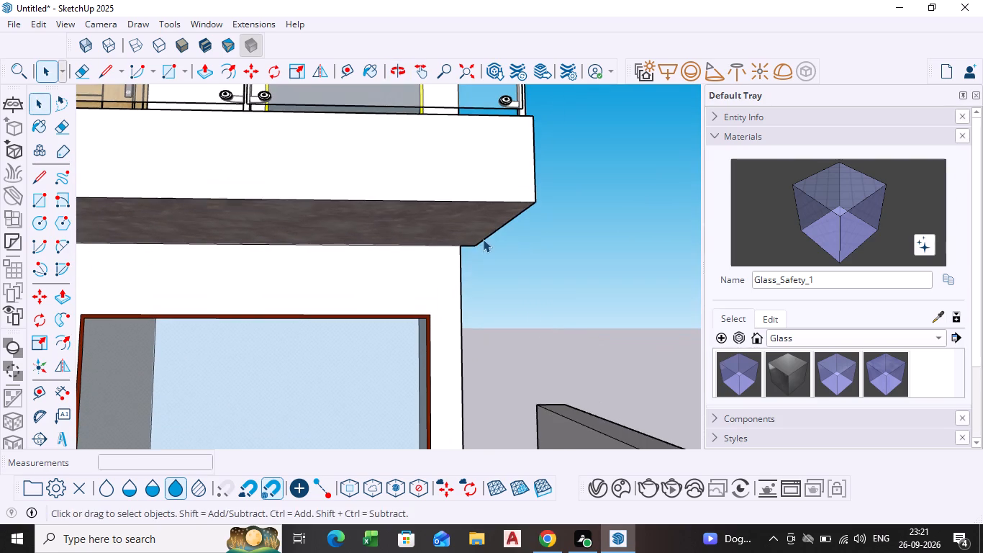
{"action": "middle_click_drag", "start_coordinate": [483, 238], "coordinate": [486, 186]}
{"action": "key", "text": "r"}
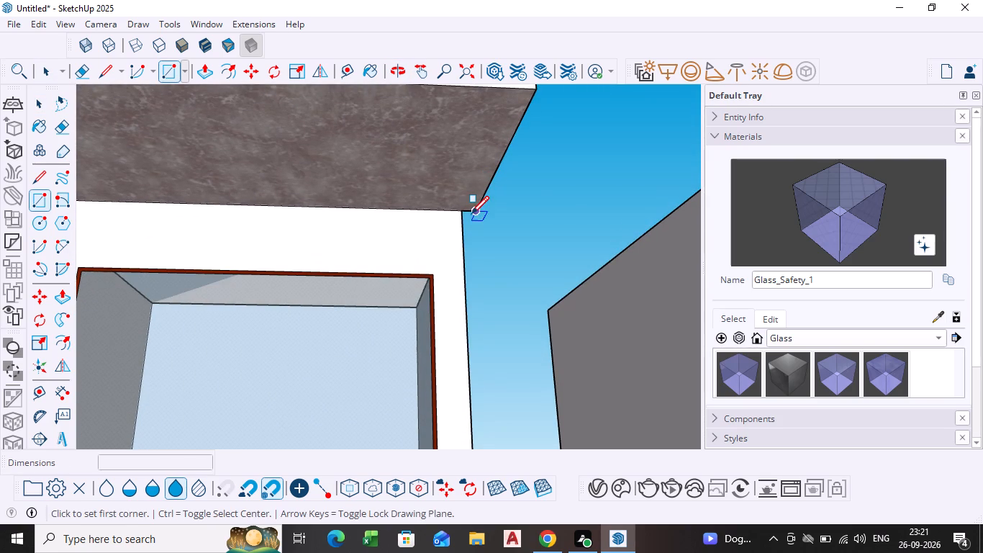
{"action": "left_click_drag", "start_coordinate": [466, 214], "coordinate": [467, 203]}
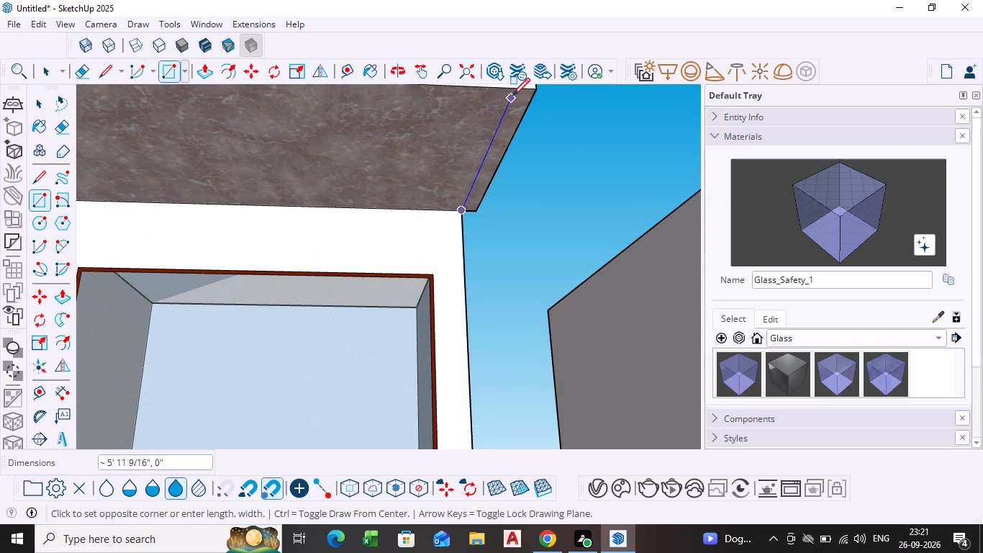
{"action": "left_click", "coordinate": [530, 95]}
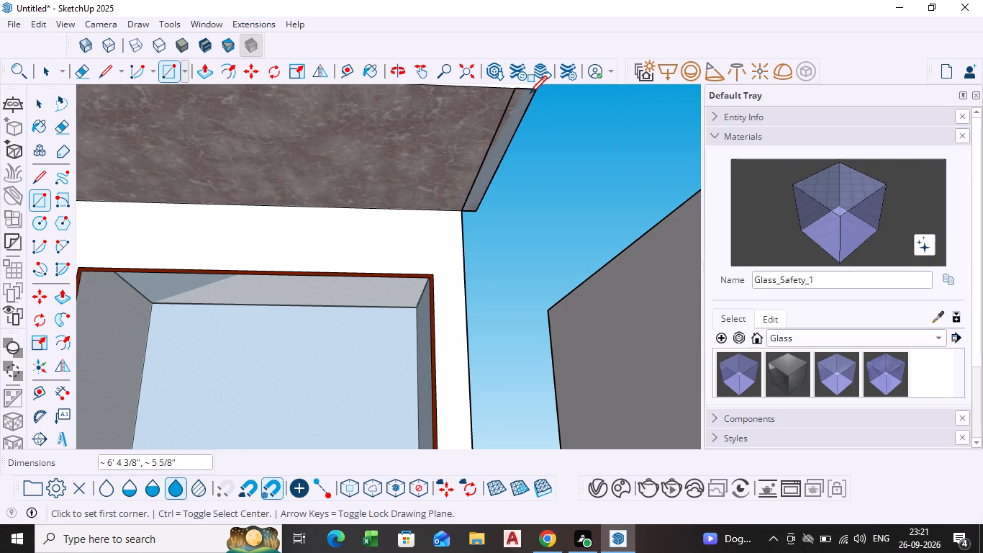
{"action": "key", "text": "space"}
Push/Pull the narrow rectangle under the balcony down about 4' 3 3/16" to form a hanging side wall.
{"action": "left_click", "coordinate": [494, 161]}
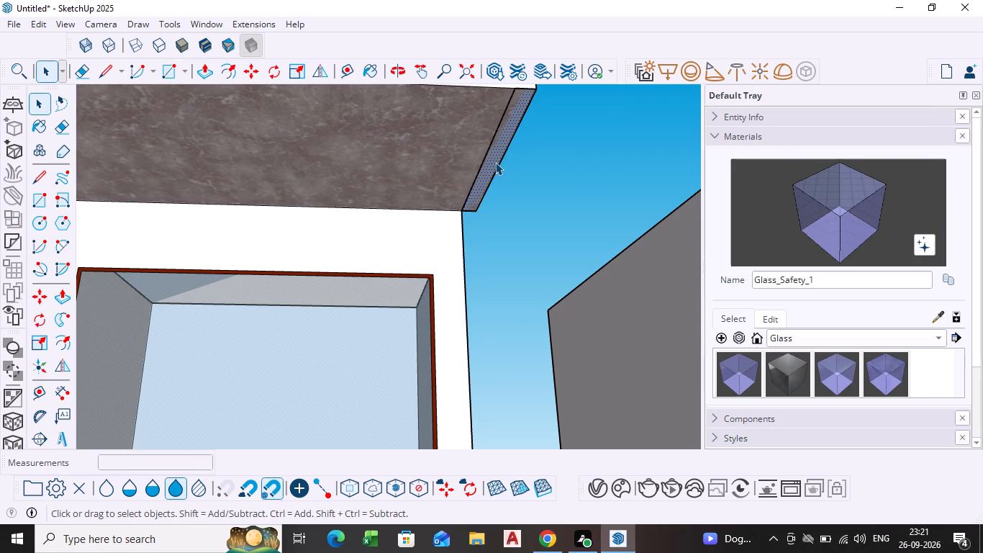
{"action": "key", "text": "p"}
{"action": "left_click", "coordinate": [495, 162]}
{"action": "scroll", "coordinate": [504, 246], "scroll_direction": "down", "scroll_amount": 5}
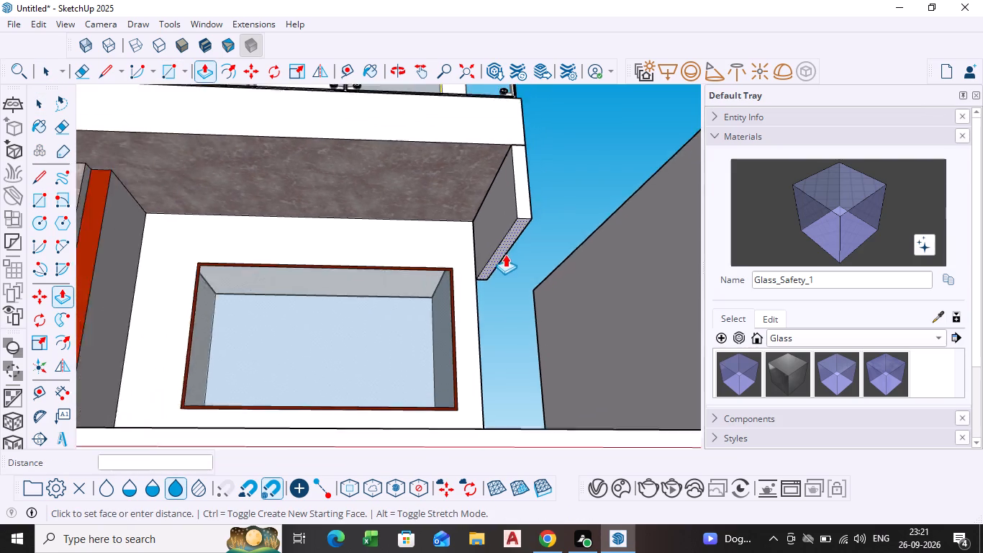
{"action": "middle_click_drag", "start_coordinate": [507, 257], "coordinate": [490, 329]}
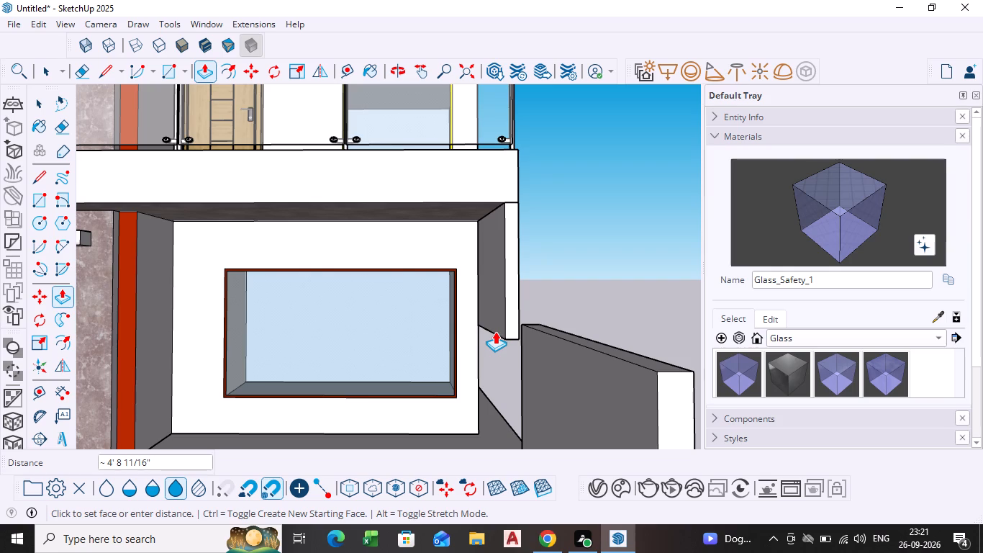
{"action": "left_click", "coordinate": [497, 320]}
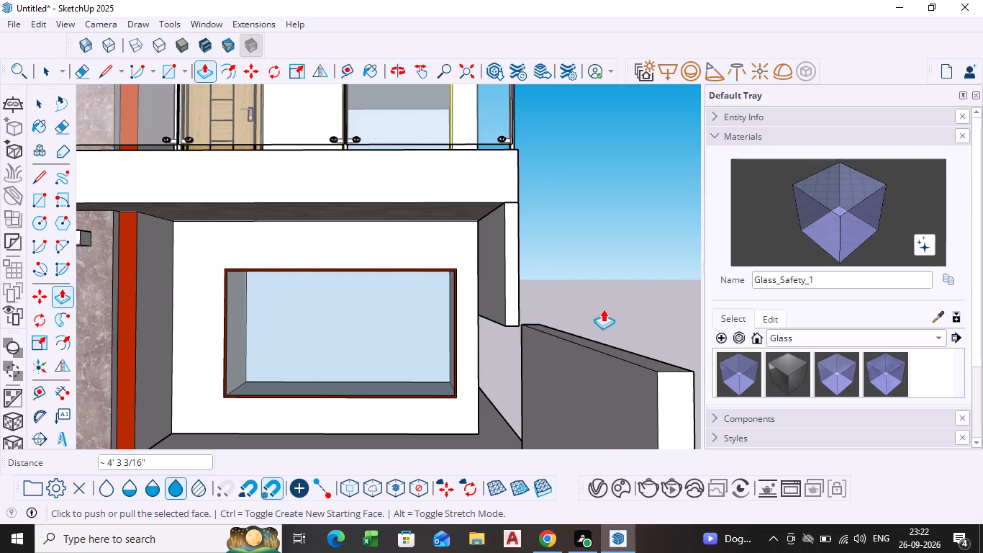
Examine the hanging side wall and the boundary wall from the side, front and rear.
{"action": "middle_click_drag", "start_coordinate": [600, 310], "coordinate": [426, 323]}
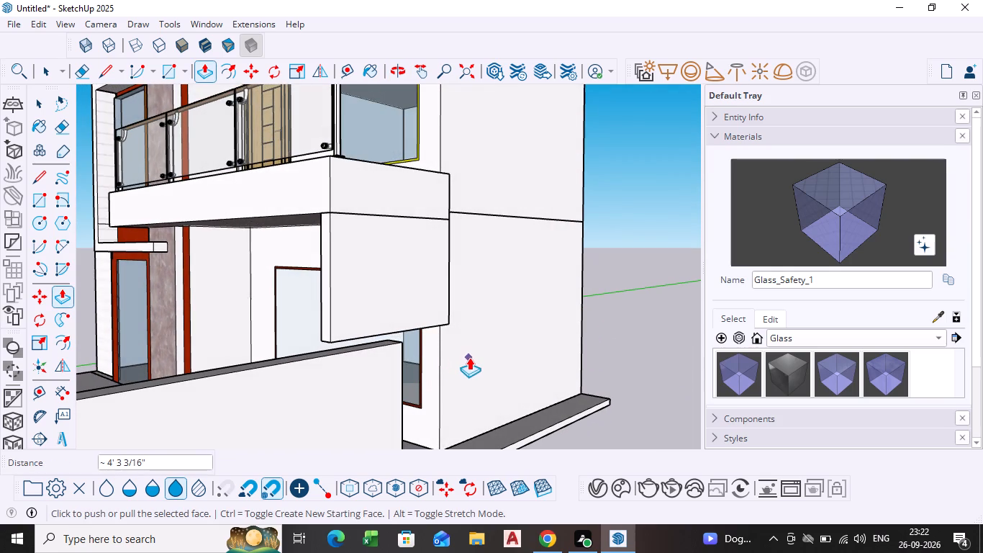
{"action": "middle_click_drag", "start_coordinate": [470, 354], "coordinate": [525, 283], "text": "shift"}
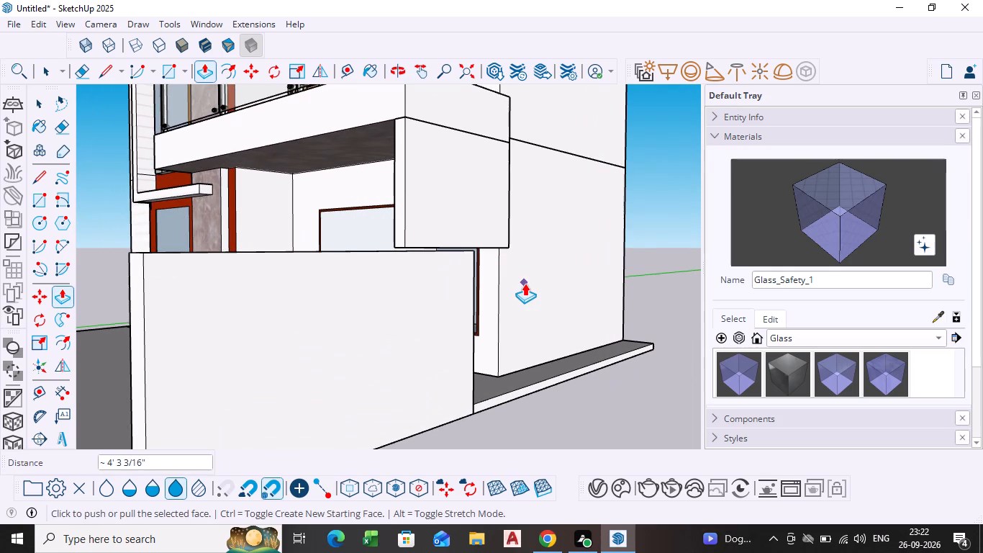
{"action": "middle_click_drag", "start_coordinate": [525, 283], "coordinate": [499, 289]}
{"action": "middle_click_drag", "start_coordinate": [502, 291], "coordinate": [617, 238], "text": "shift"}
{"action": "middle_click_drag", "start_coordinate": [618, 240], "coordinate": [420, 238]}
{"action": "scroll", "coordinate": [594, 249], "scroll_direction": "down", "scroll_amount": 1}
{"action": "middle_click_drag", "start_coordinate": [456, 262], "coordinate": [669, 204], "text": "shift"}
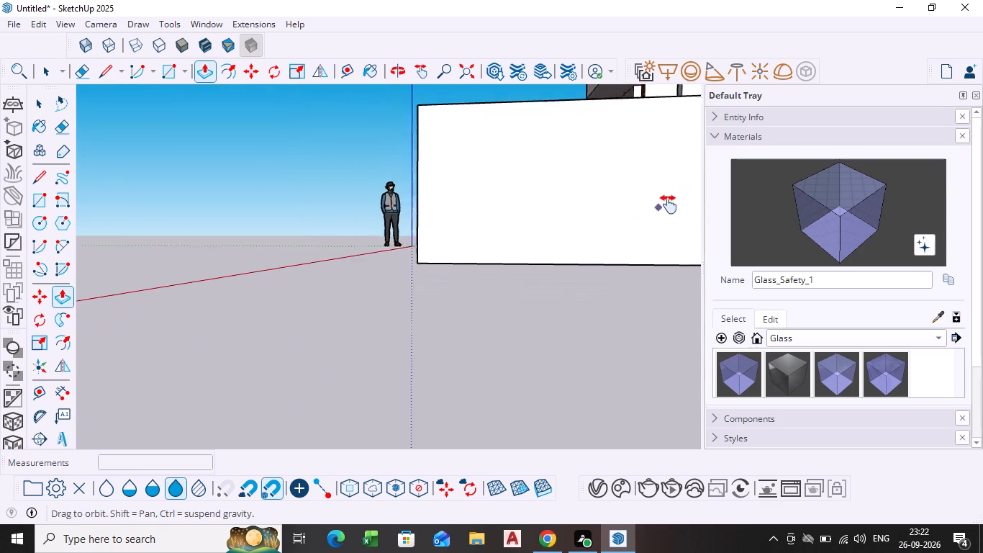
{"action": "middle_click_drag", "start_coordinate": [669, 204], "coordinate": [674, 203], "text": "shift"}
{"action": "middle_click_drag", "start_coordinate": [651, 240], "coordinate": [472, 271], "text": "shift"}
{"action": "middle_click_drag", "start_coordinate": [623, 271], "coordinate": [456, 287]}
Inside the front slab's group, Push/Pull the boundary wall's house-side end face about 5' 4 15/16" back along the house.
{"action": "key", "text": "space"}
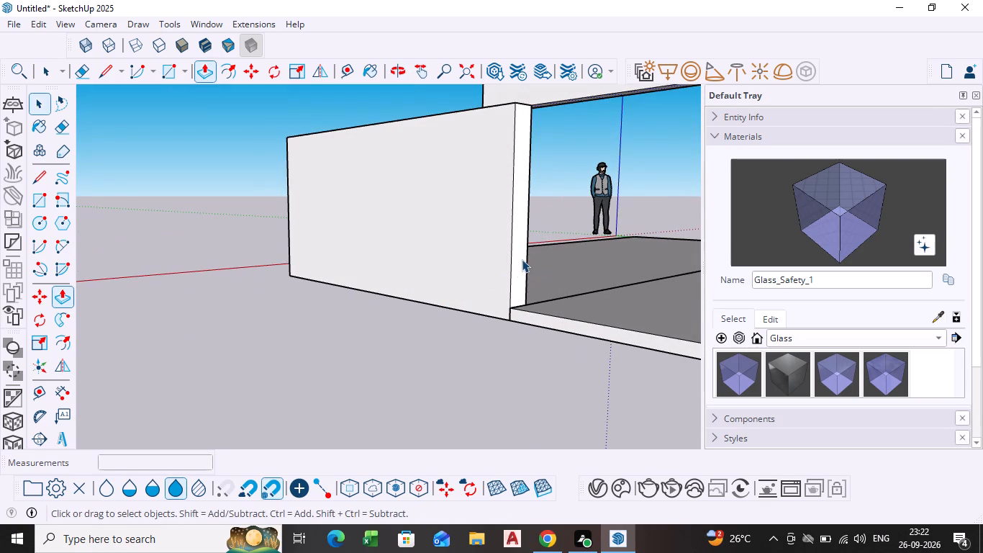
{"action": "left_click", "coordinate": [522, 259]}
{"action": "triple_click", "coordinate": [521, 269]}
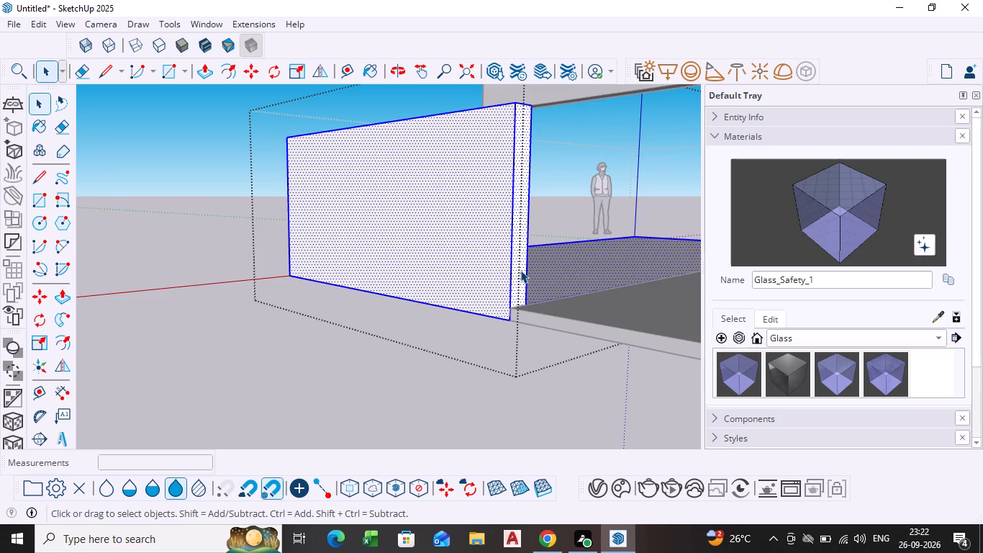
{"action": "left_click", "coordinate": [519, 270]}
{"action": "middle_click_drag", "start_coordinate": [527, 277], "coordinate": [458, 269], "text": "shift"}
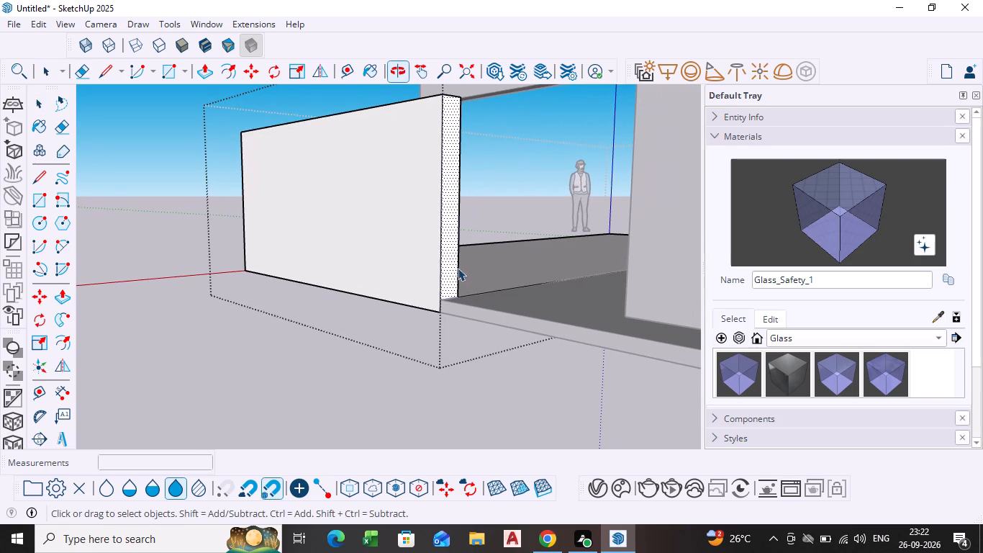
{"action": "key", "text": "p"}
{"action": "left_click", "coordinate": [448, 248]}
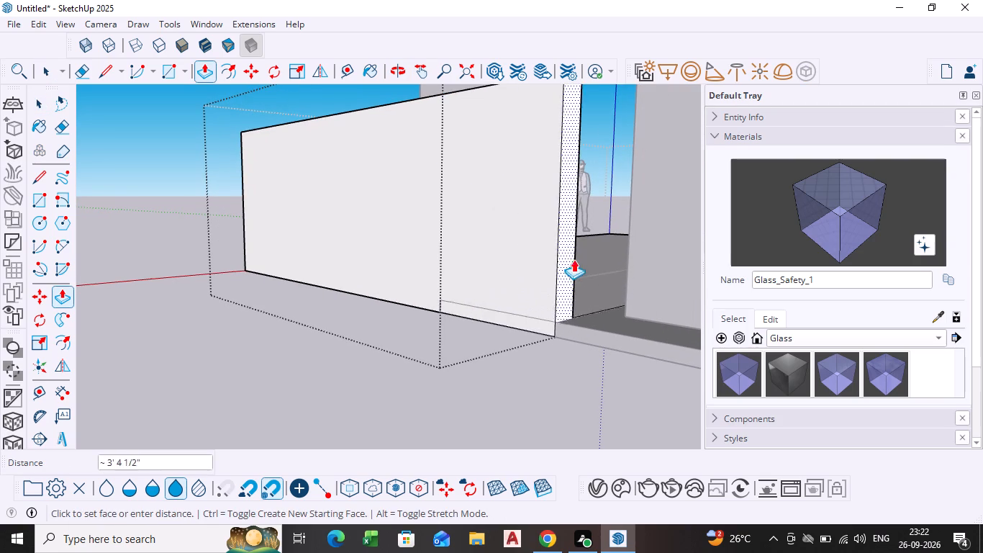
{"action": "left_click", "coordinate": [651, 262]}
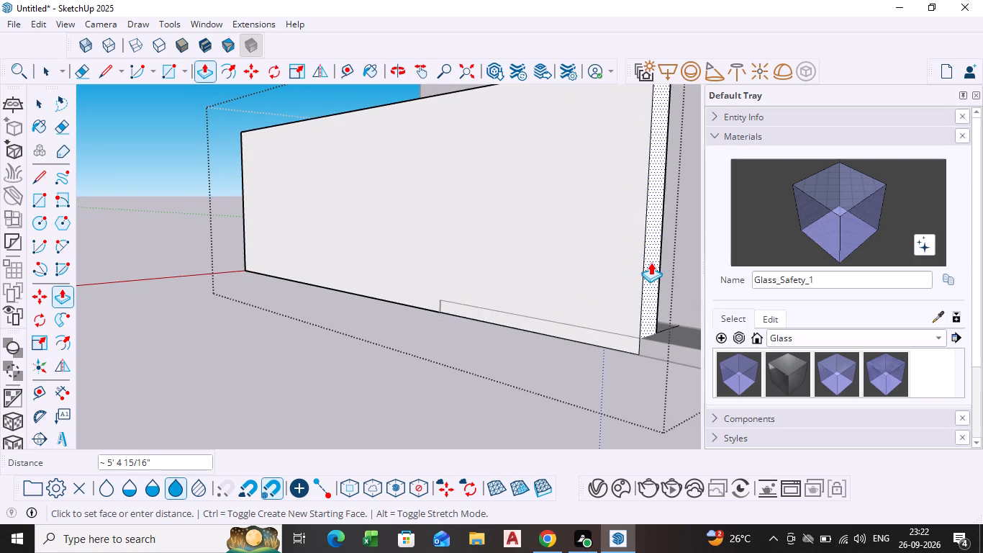
Push/Pull the boundary wall's inner face about 1' 1 3/8" toward the forecourt, up to the house's front corner.
{"action": "key", "text": "space"}
{"action": "scroll", "coordinate": [452, 306], "scroll_direction": "down", "scroll_amount": 7}
{"action": "middle_click_drag", "start_coordinate": [457, 319], "coordinate": [764, 311]}
{"action": "middle_click_drag", "start_coordinate": [388, 295], "coordinate": [430, 315]}
{"action": "scroll", "coordinate": [391, 299], "scroll_direction": "down", "scroll_amount": 1}
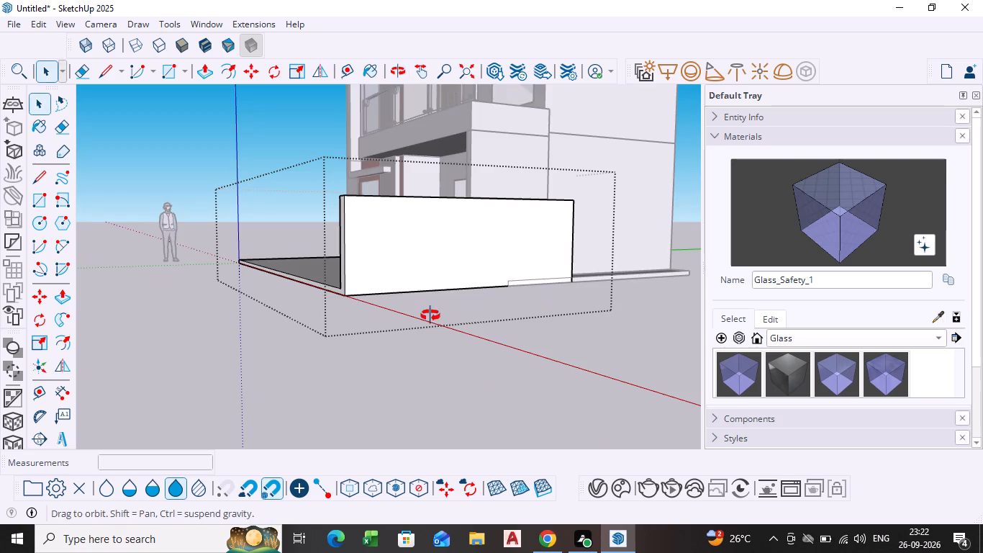
{"action": "middle_click_drag", "start_coordinate": [430, 315], "coordinate": [656, 305]}
{"action": "scroll", "coordinate": [481, 241], "scroll_direction": "up", "scroll_amount": 3}
{"action": "middle_click_drag", "start_coordinate": [497, 202], "coordinate": [519, 240]}
{"action": "scroll", "coordinate": [509, 220], "scroll_direction": "up", "scroll_amount": 4}
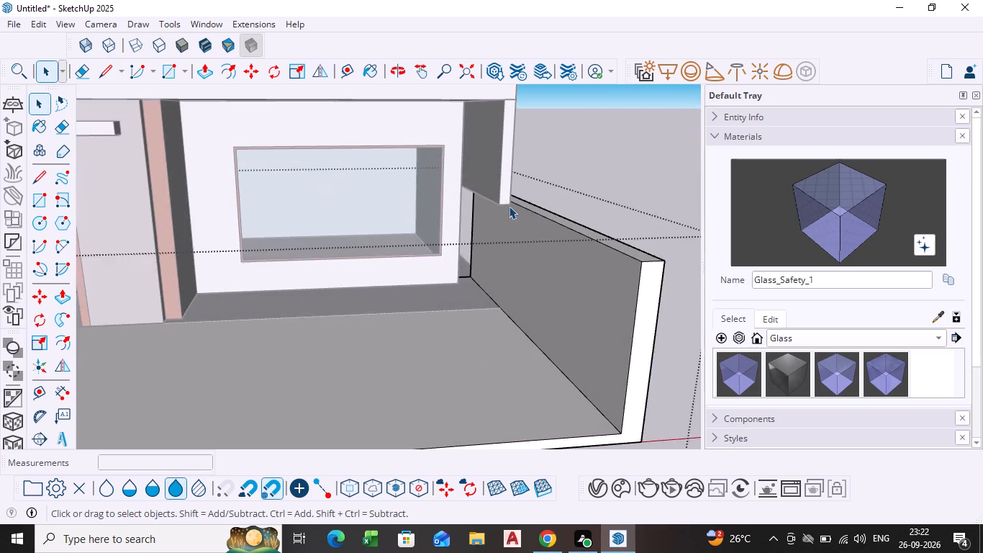
{"action": "scroll", "coordinate": [509, 206], "scroll_direction": "up", "scroll_amount": 4}
{"action": "left_click", "coordinate": [490, 233]}
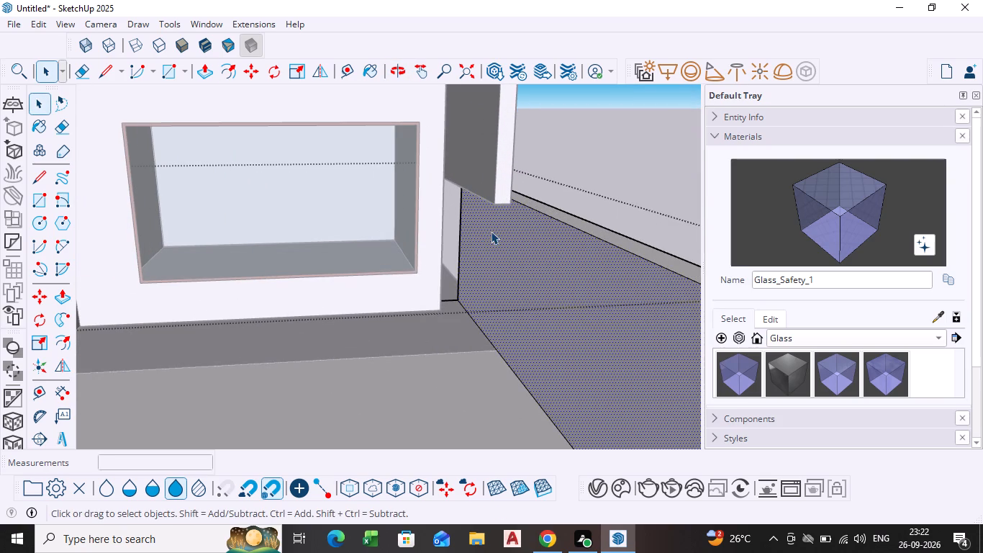
{"action": "key", "text": "p"}
{"action": "left_click", "coordinate": [491, 230]}
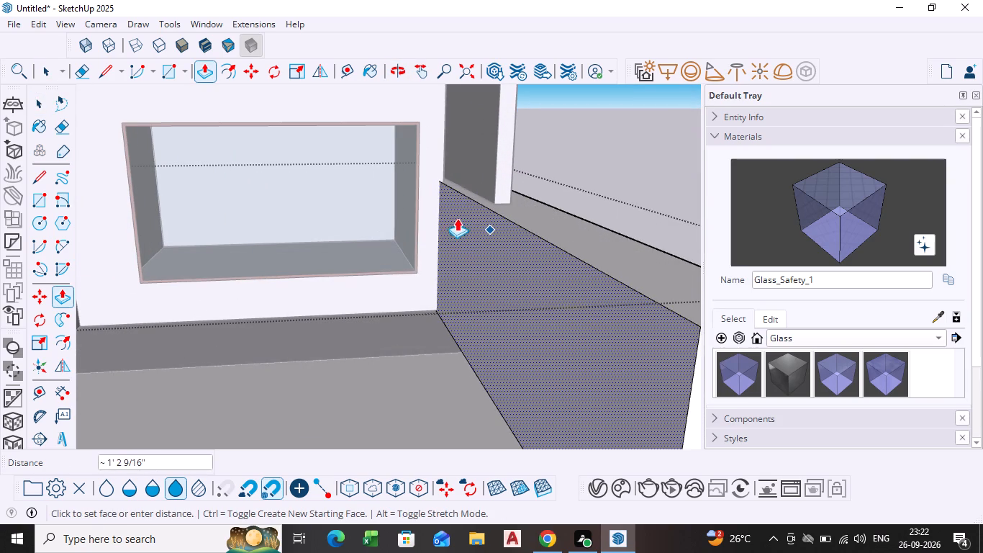
{"action": "left_click", "coordinate": [459, 215]}
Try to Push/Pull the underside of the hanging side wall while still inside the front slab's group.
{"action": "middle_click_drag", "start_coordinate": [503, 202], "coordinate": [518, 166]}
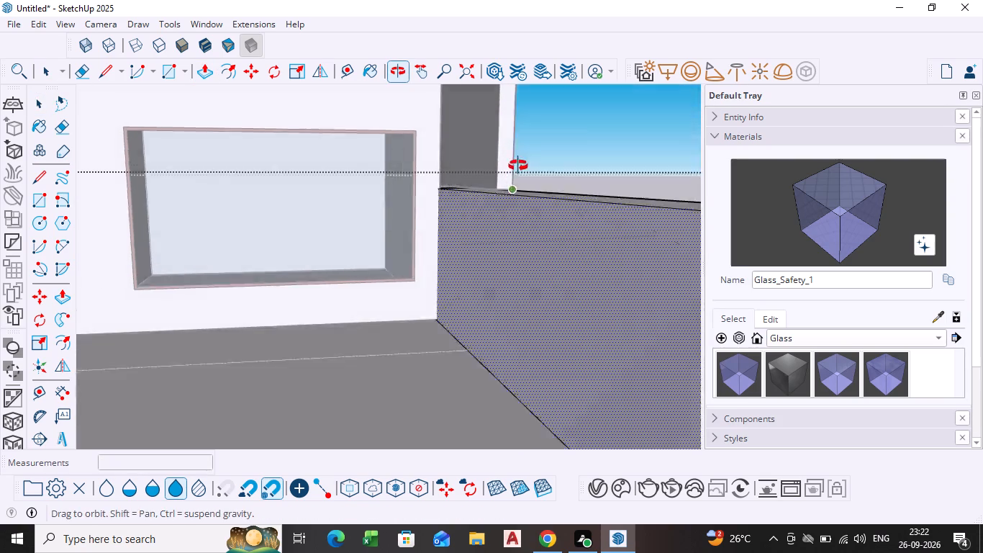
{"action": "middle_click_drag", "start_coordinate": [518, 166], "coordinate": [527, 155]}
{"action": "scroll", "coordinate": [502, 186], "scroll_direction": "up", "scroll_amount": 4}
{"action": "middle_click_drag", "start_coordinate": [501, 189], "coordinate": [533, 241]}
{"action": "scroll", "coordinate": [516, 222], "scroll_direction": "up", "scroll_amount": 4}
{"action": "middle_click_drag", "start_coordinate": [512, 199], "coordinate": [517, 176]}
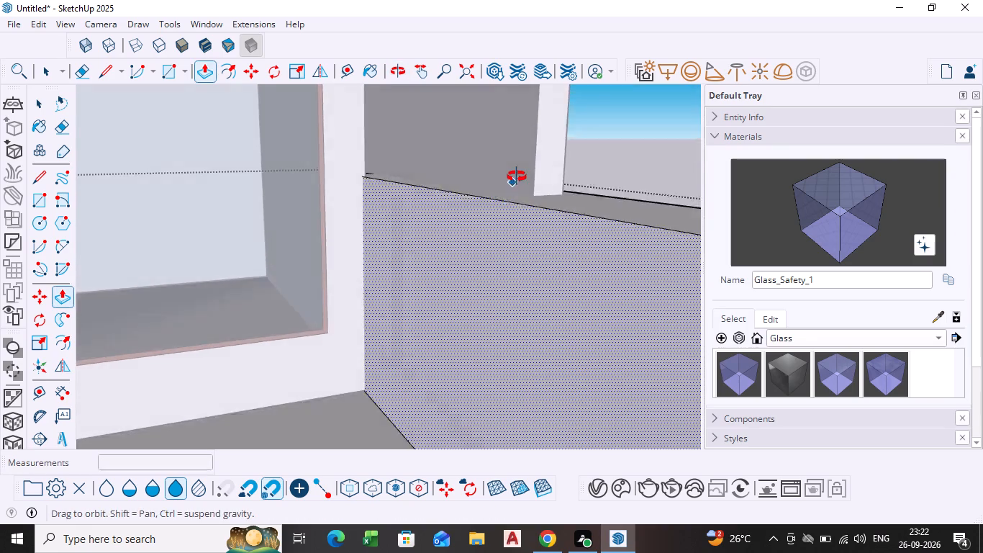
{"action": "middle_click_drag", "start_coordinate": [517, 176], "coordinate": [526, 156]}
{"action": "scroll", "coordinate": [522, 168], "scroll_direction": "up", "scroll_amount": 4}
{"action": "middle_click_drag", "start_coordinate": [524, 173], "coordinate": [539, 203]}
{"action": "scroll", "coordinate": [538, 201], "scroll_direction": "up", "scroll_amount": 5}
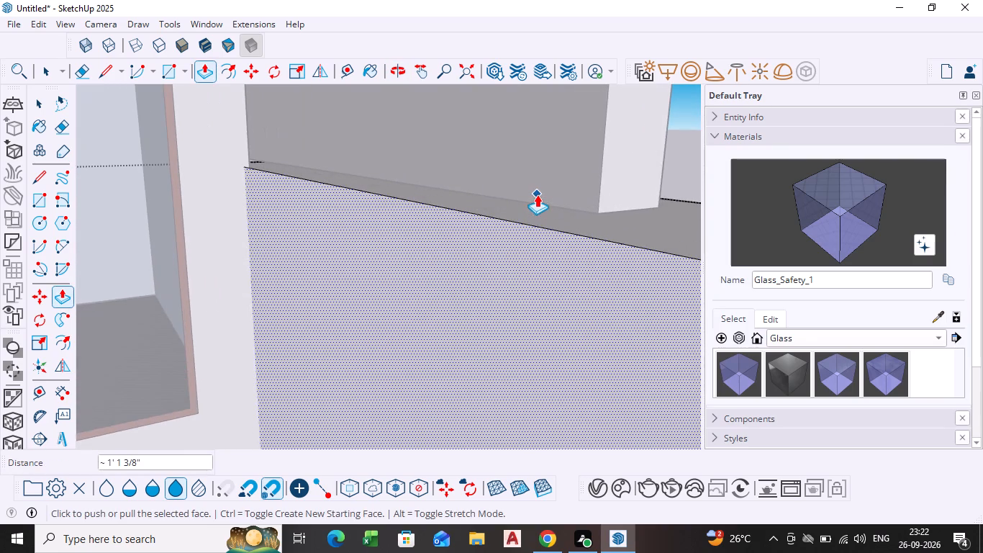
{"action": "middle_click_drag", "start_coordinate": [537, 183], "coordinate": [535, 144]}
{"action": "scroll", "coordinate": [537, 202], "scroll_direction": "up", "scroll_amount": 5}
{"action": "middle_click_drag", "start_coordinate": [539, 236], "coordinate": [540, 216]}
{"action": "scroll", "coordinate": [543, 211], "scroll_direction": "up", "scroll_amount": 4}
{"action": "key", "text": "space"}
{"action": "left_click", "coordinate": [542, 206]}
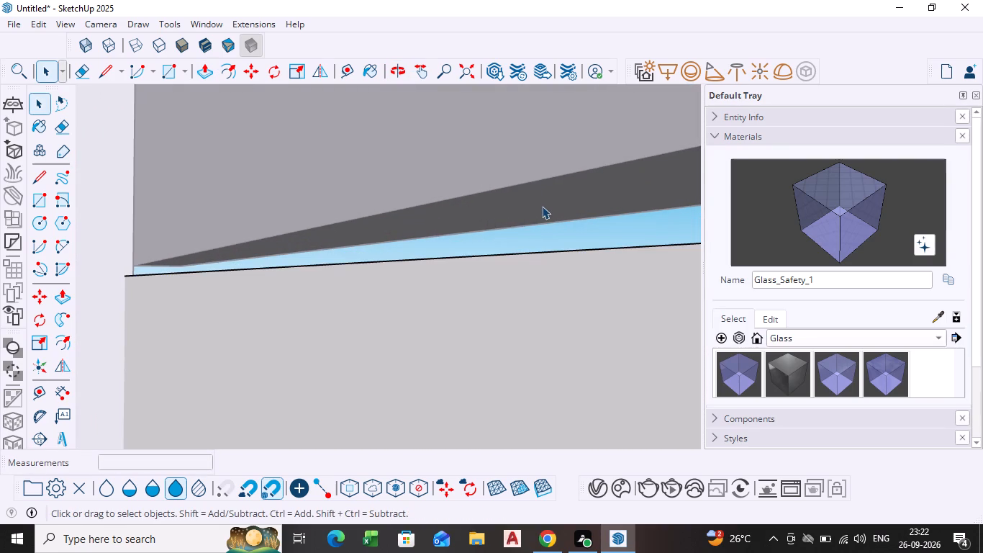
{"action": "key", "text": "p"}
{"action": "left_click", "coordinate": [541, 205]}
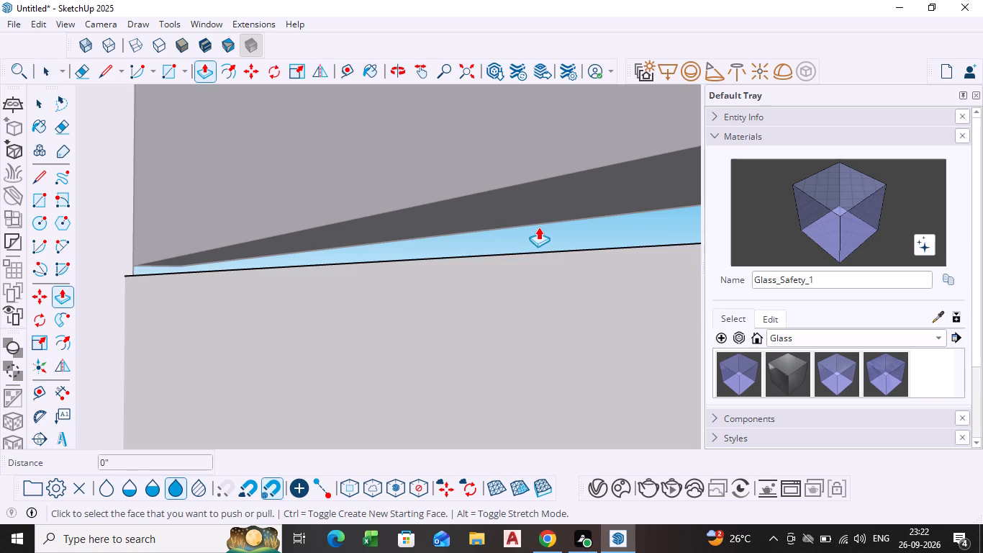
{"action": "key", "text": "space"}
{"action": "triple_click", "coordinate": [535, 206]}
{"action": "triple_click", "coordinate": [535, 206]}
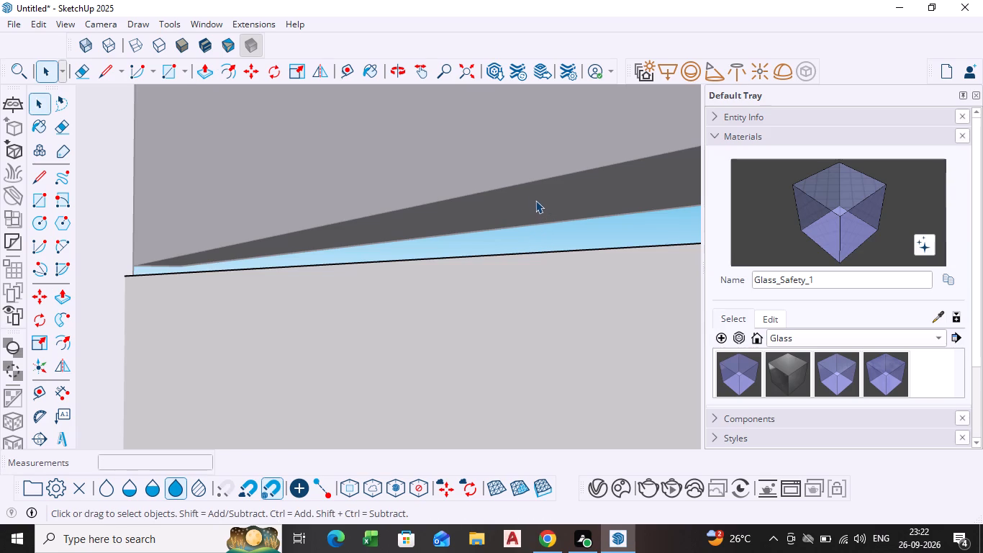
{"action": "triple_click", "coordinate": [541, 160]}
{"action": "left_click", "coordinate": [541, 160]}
Leave the slab group and Push/Pull the hanging side wall's bottom face down about 1 5/16" to the boundary wall.
{"action": "scroll", "coordinate": [540, 210], "scroll_direction": "down", "scroll_amount": 13}
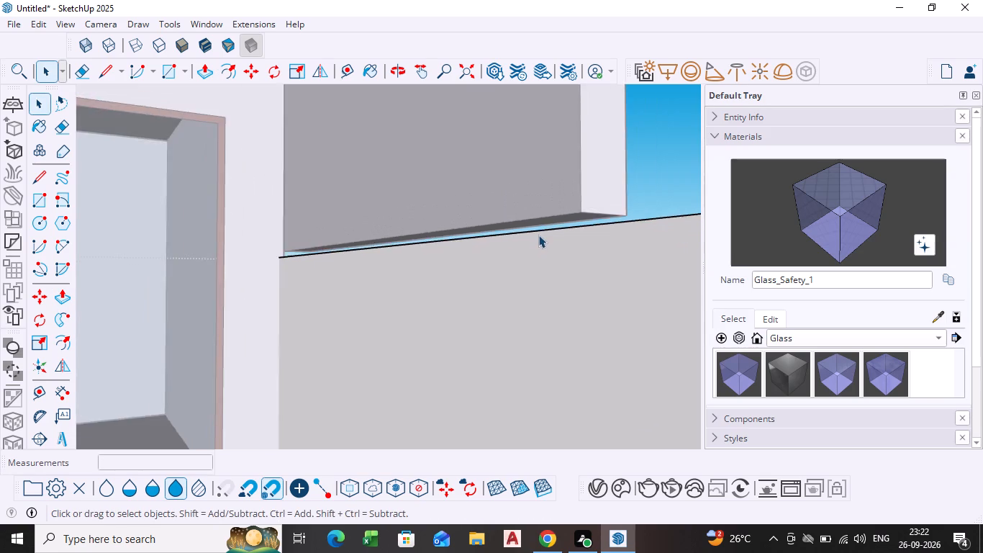
{"action": "scroll", "coordinate": [538, 235], "scroll_direction": "down", "scroll_amount": 10}
{"action": "scroll", "coordinate": [613, 207], "scroll_direction": "down", "scroll_amount": 7}
{"action": "middle_click_drag", "start_coordinate": [596, 235], "coordinate": [548, 302]}
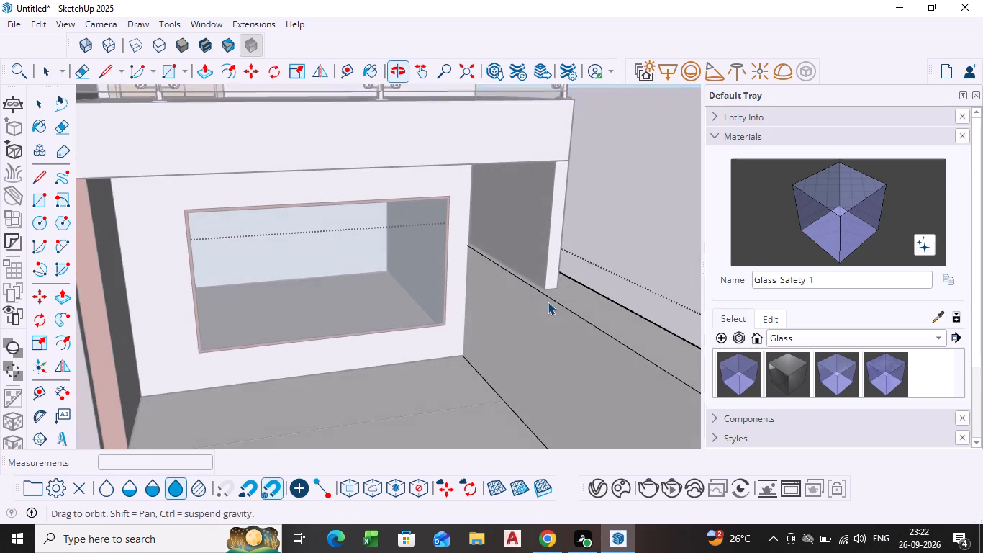
{"action": "middle_click_drag", "start_coordinate": [548, 302], "coordinate": [543, 307]}
{"action": "left_click", "coordinate": [650, 204]}
{"action": "triple_click", "coordinate": [548, 261]}
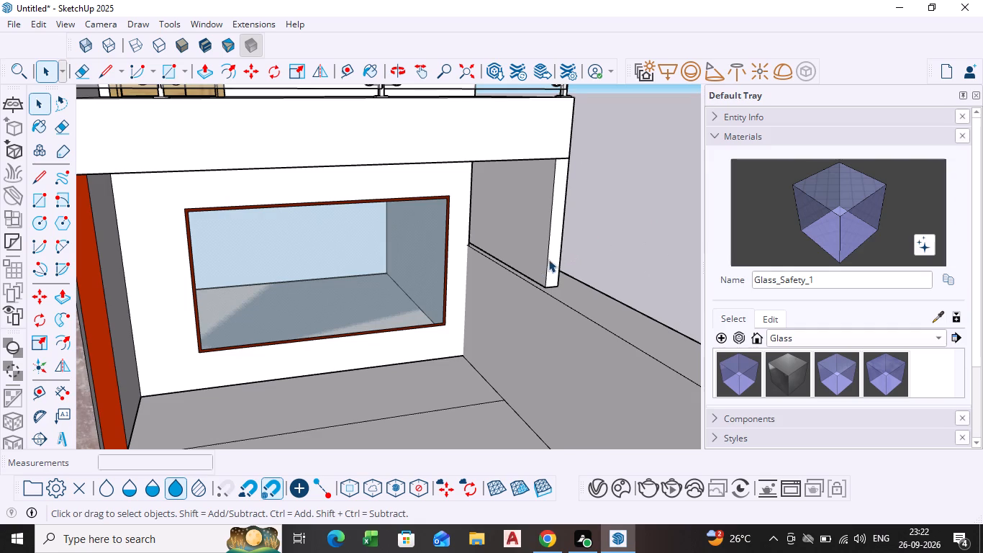
{"action": "double_click", "coordinate": [547, 258]}
{"action": "middle_click_drag", "start_coordinate": [528, 298], "coordinate": [558, 265]}
{"action": "scroll", "coordinate": [548, 263], "scroll_direction": "up", "scroll_amount": 2}
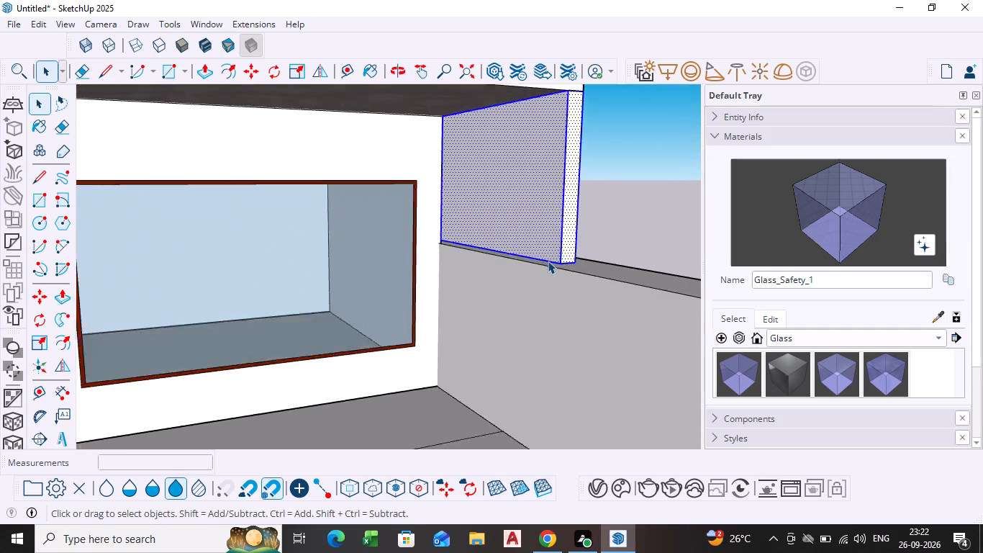
{"action": "scroll", "coordinate": [548, 261], "scroll_direction": "up", "scroll_amount": 2}
{"action": "middle_click_drag", "start_coordinate": [531, 284], "coordinate": [564, 243]}
{"action": "scroll", "coordinate": [564, 243], "scroll_direction": "up", "scroll_amount": 10}
{"action": "middle_click_drag", "start_coordinate": [558, 233], "coordinate": [562, 226]}
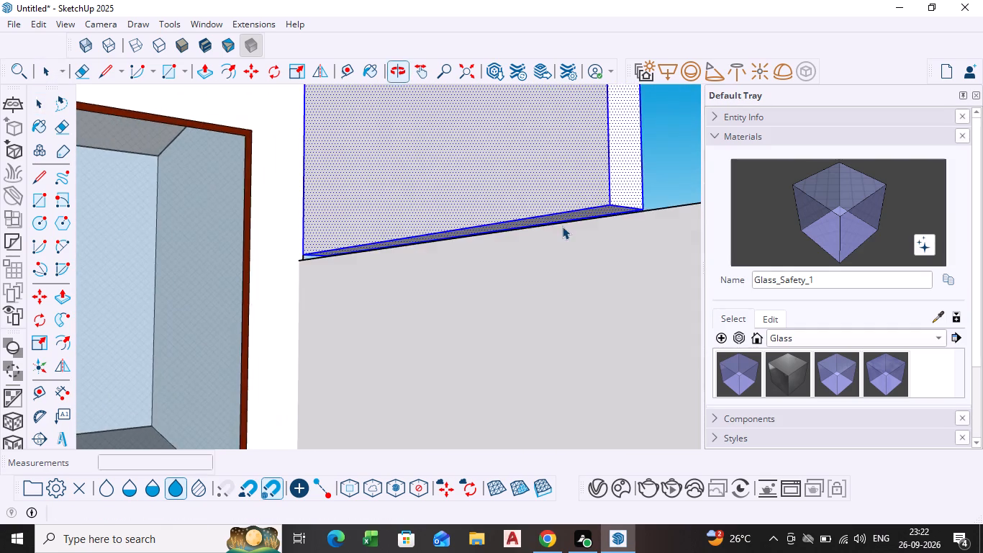
{"action": "scroll", "coordinate": [562, 224], "scroll_direction": "up", "scroll_amount": 7}
{"action": "left_click", "coordinate": [557, 217]}
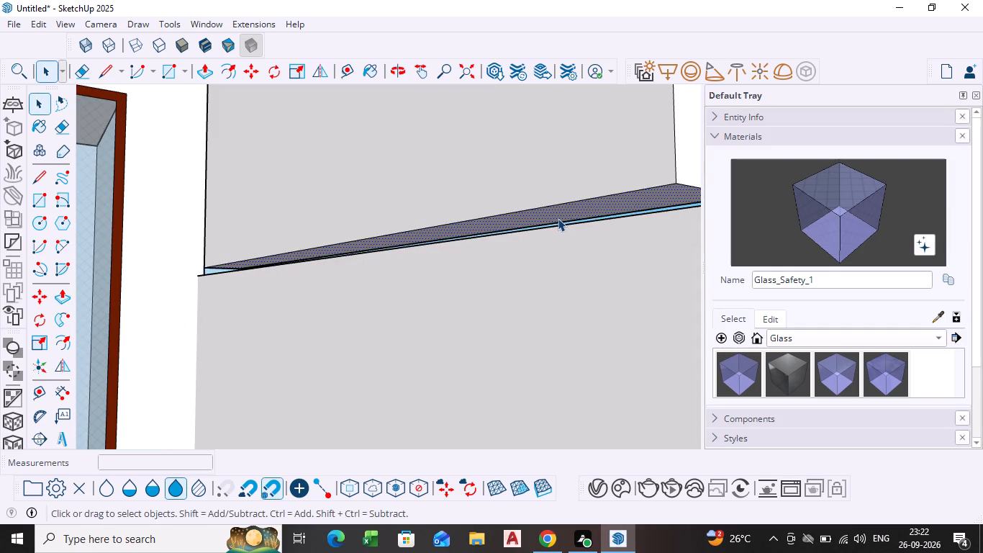
{"action": "key", "text": "p"}
{"action": "left_click", "coordinate": [561, 203]}
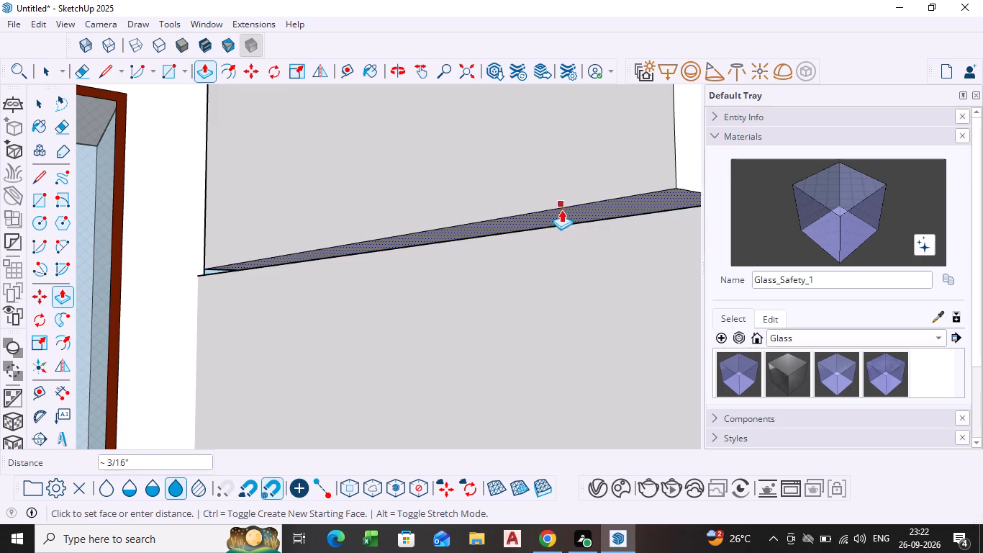
{"action": "left_click", "coordinate": [565, 224]}
Examine the junction between the hanging side wall and the boundary wall from the front.
{"action": "scroll", "coordinate": [554, 287], "scroll_direction": "down", "scroll_amount": 12}
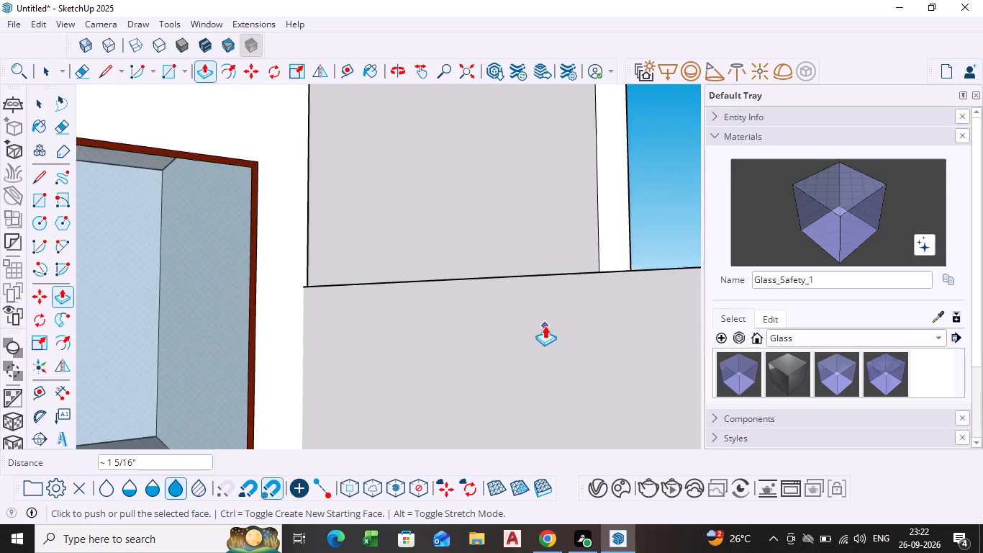
{"action": "scroll", "coordinate": [545, 325], "scroll_direction": "down", "scroll_amount": 7}
{"action": "scroll", "coordinate": [543, 321], "scroll_direction": "up", "scroll_amount": 1}
{"action": "scroll", "coordinate": [535, 310], "scroll_direction": "down", "scroll_amount": 14}
{"action": "middle_click_drag", "start_coordinate": [544, 293], "coordinate": [515, 329]}
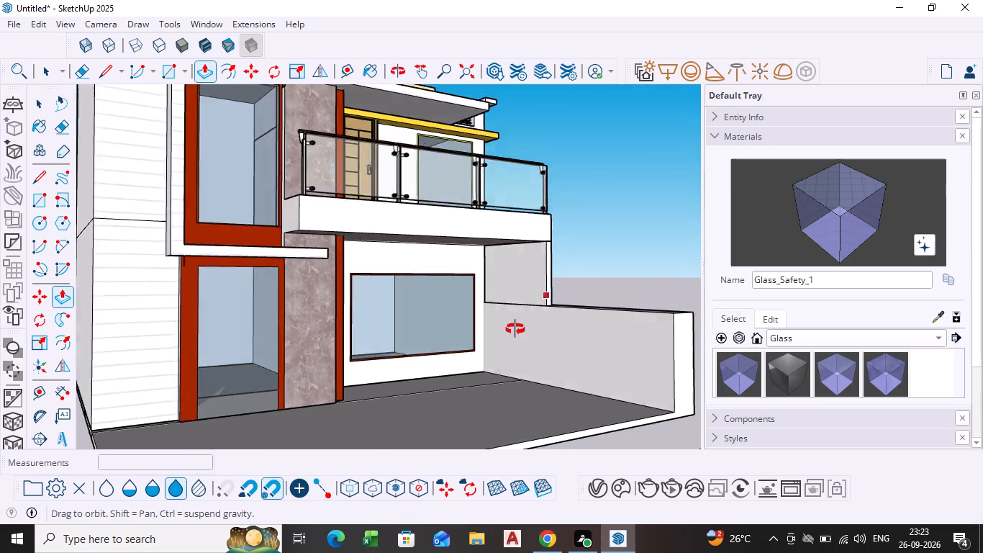
{"action": "middle_click_drag", "start_coordinate": [515, 329], "coordinate": [504, 336]}
{"action": "scroll", "coordinate": [598, 287], "scroll_direction": "up", "scroll_amount": 5}
{"action": "key", "text": "v"}
{"action": "key", "text": "space"}
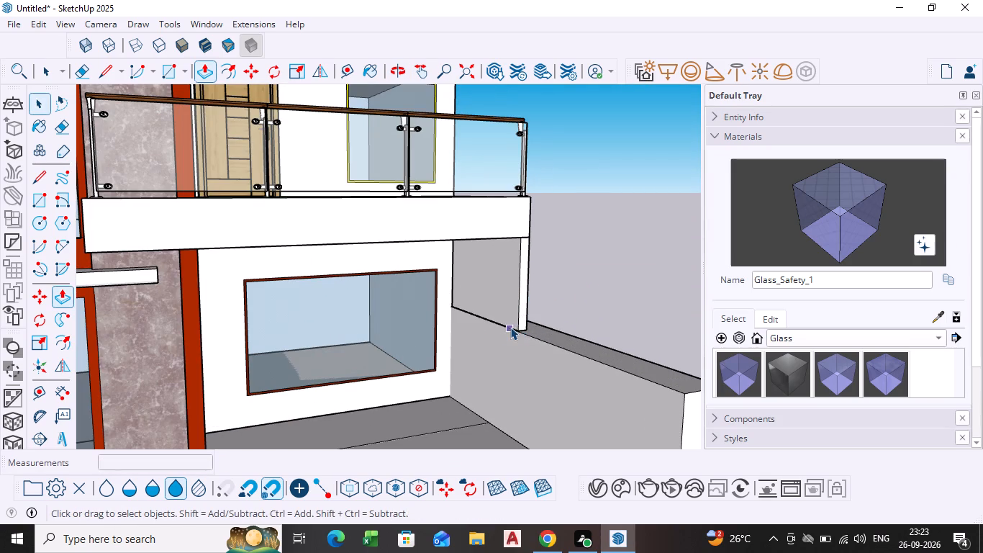
{"action": "left_click", "coordinate": [503, 327]}
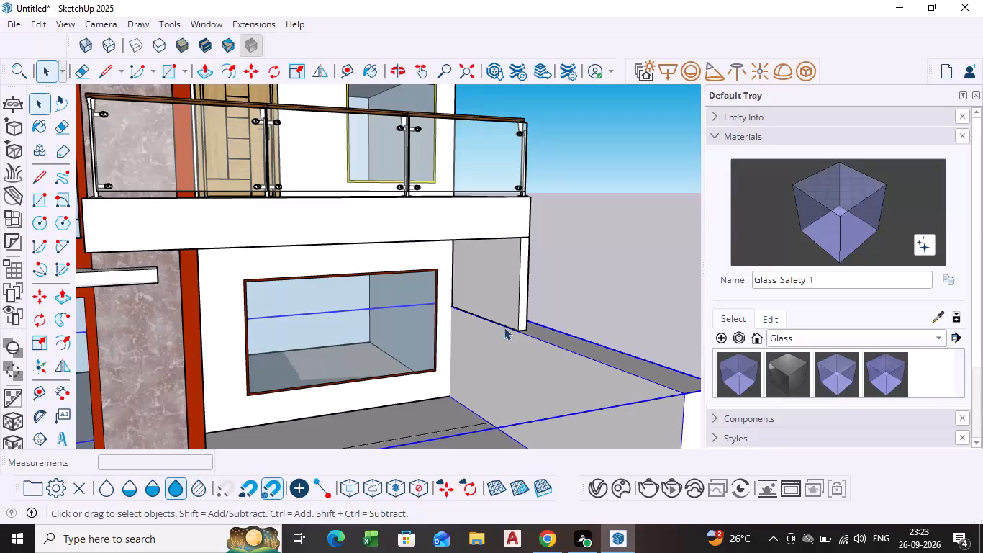
{"action": "left_click", "coordinate": [504, 327]}
{"action": "left_click", "coordinate": [504, 326]}
{"action": "left_click", "coordinate": [565, 285]}
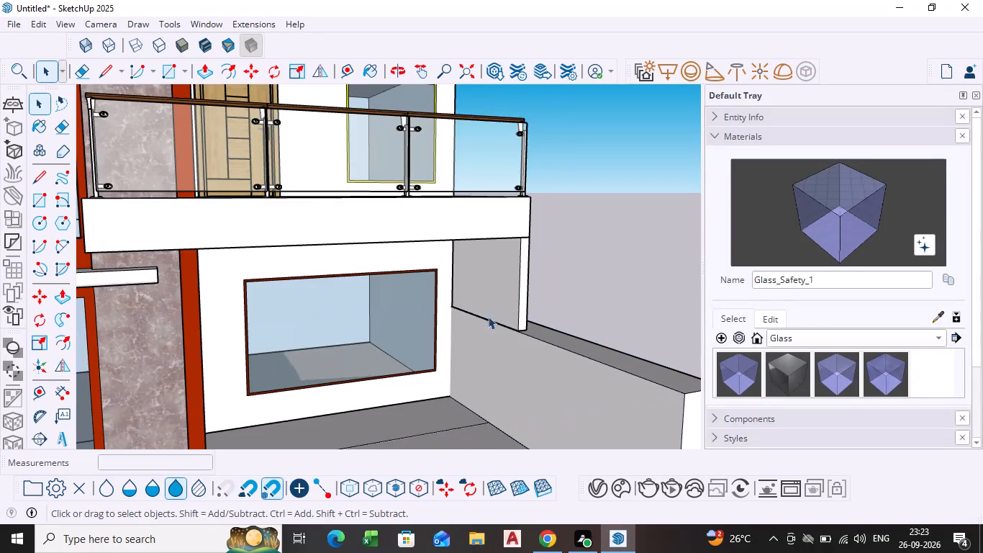
Push/Pull the hanging side wall's inner face about 1 1/8" toward the forecourt, in line with the boundary wall's inner face.
{"action": "scroll", "coordinate": [477, 323], "scroll_direction": "up", "scroll_amount": 10}
{"action": "scroll", "coordinate": [555, 322], "scroll_direction": "up", "scroll_amount": 4}
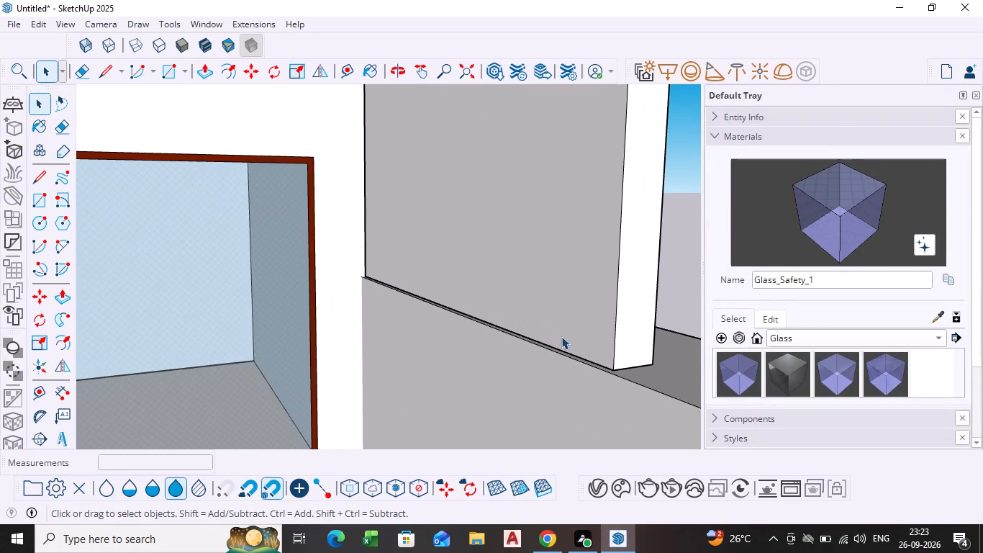
{"action": "middle_click_drag", "start_coordinate": [581, 358], "coordinate": [574, 390]}
{"action": "scroll", "coordinate": [582, 359], "scroll_direction": "up", "scroll_amount": 2}
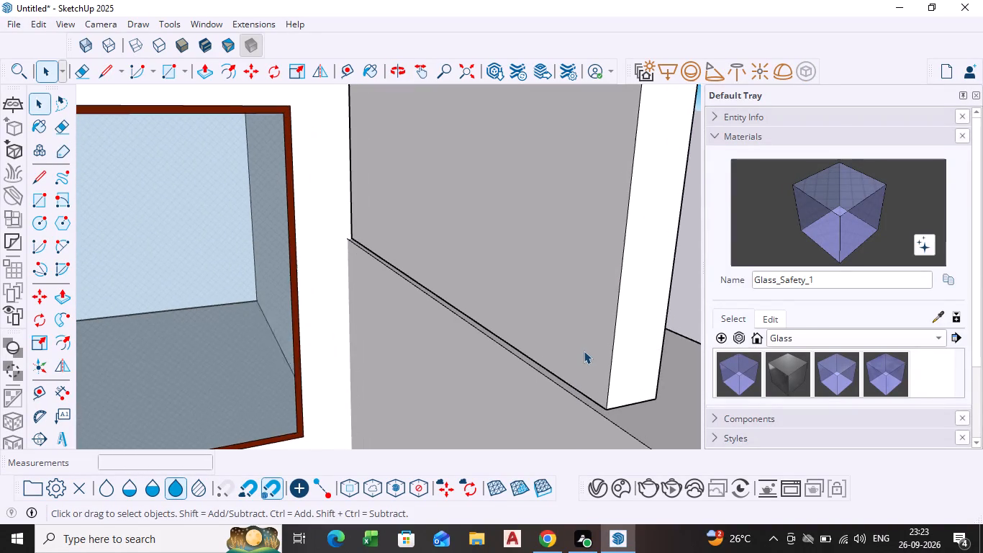
{"action": "scroll", "coordinate": [584, 351], "scroll_direction": "up", "scroll_amount": 1}
{"action": "left_click", "coordinate": [601, 324]}
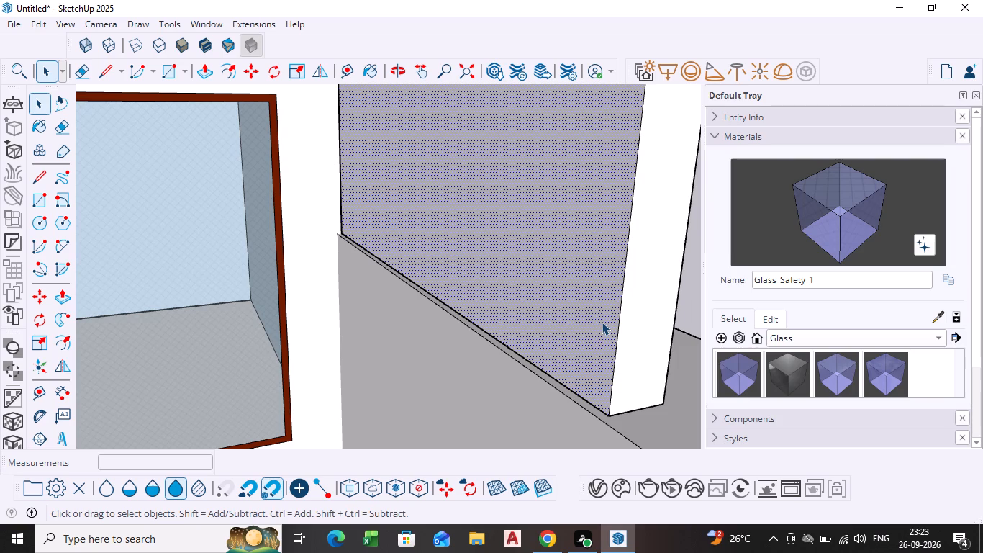
{"action": "key", "text": "p"}
{"action": "left_click", "coordinate": [600, 312]}
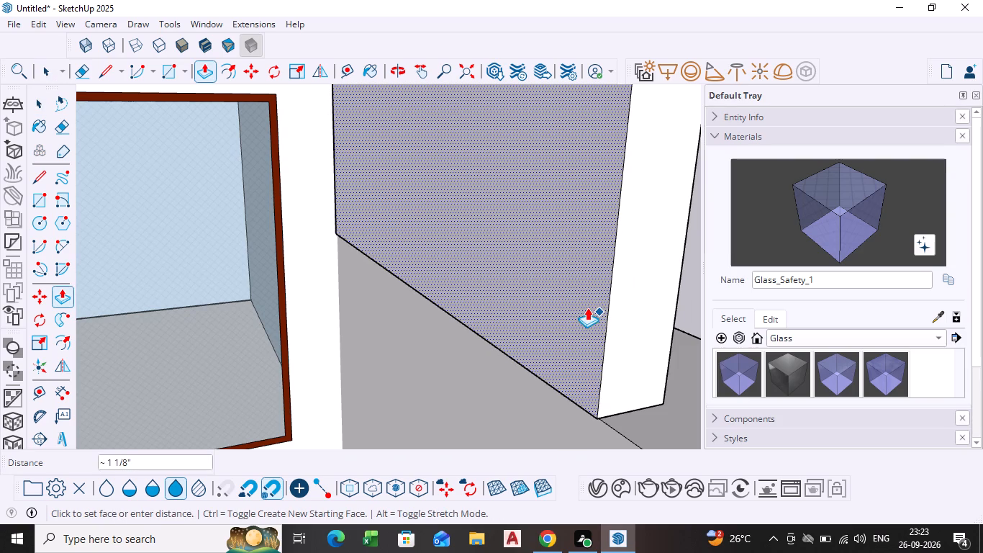
{"action": "left_click", "coordinate": [587, 307]}
{"action": "key", "text": "space"}
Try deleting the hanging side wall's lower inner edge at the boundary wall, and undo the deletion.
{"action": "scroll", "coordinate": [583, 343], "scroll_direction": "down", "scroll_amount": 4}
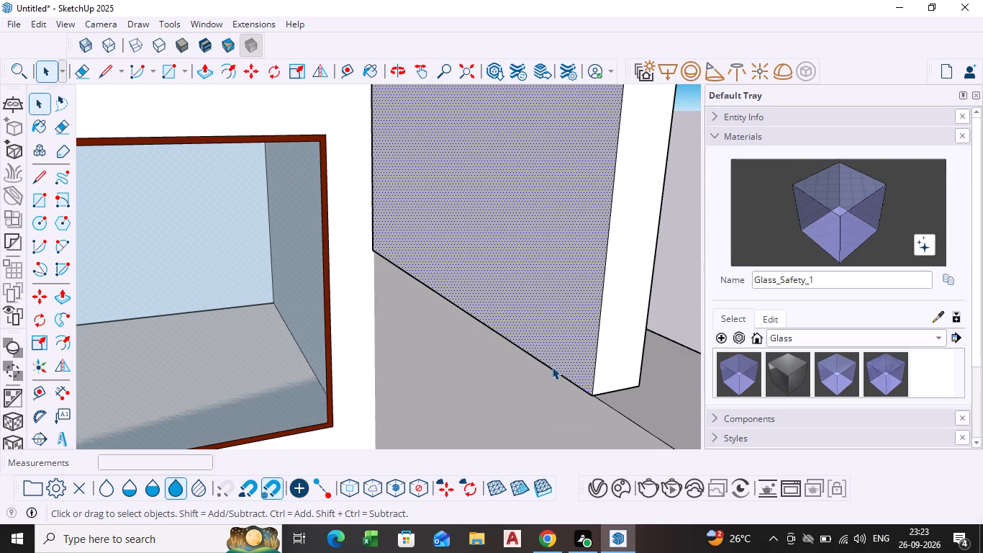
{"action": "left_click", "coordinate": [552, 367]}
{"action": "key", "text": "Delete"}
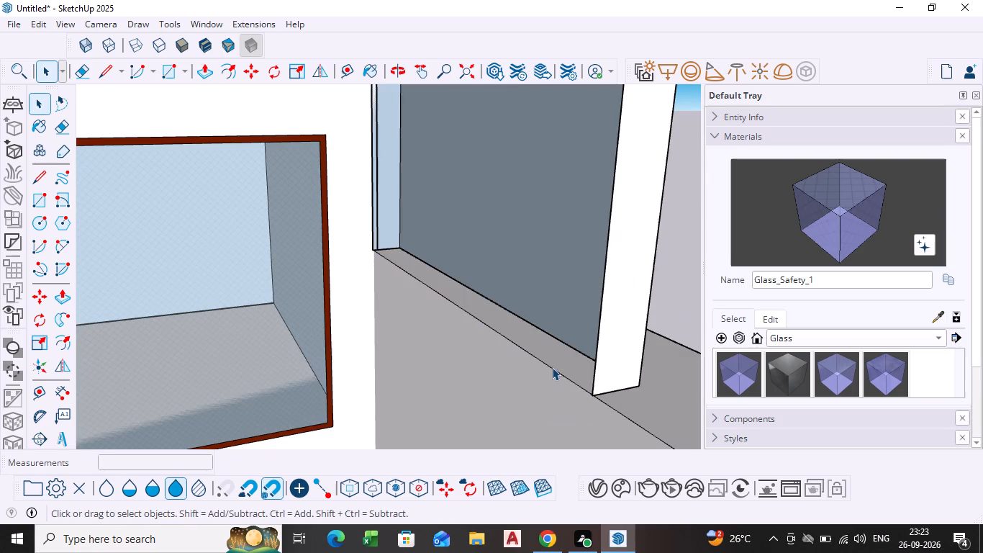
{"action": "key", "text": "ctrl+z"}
Push/Pull the hanging side wall's inner face back about 5/16", away from the forecourt.
{"action": "scroll", "coordinate": [552, 361], "scroll_direction": "up", "scroll_amount": 2}
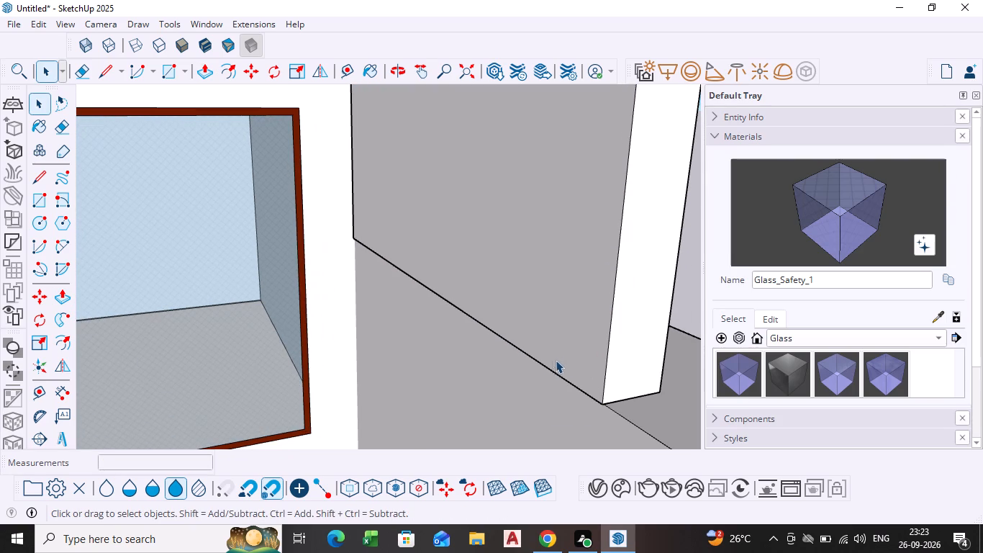
{"action": "left_click", "coordinate": [570, 343]}
{"action": "key", "text": "p"}
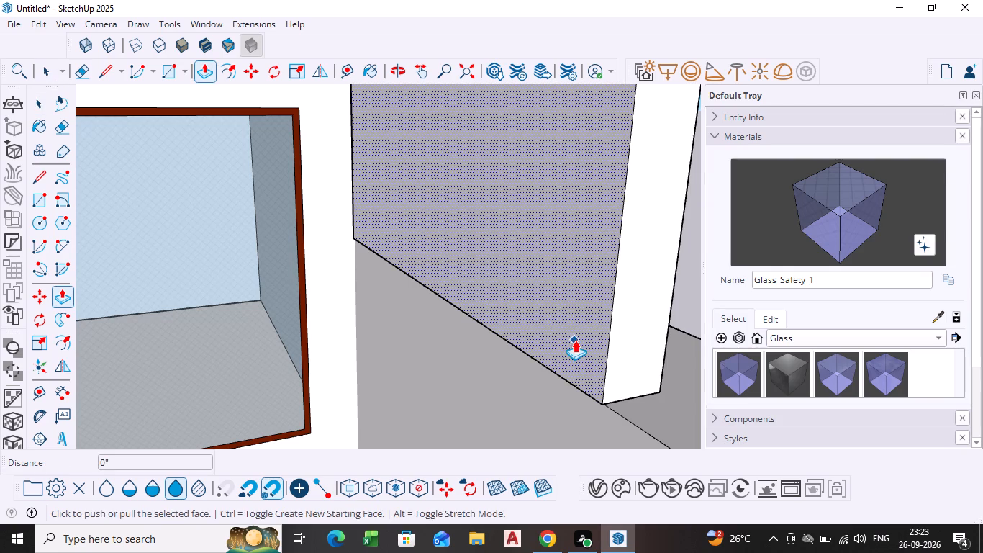
{"action": "middle_click_drag", "start_coordinate": [575, 340], "coordinate": [567, 291]}
{"action": "scroll", "coordinate": [576, 333], "scroll_direction": "up", "scroll_amount": 3}
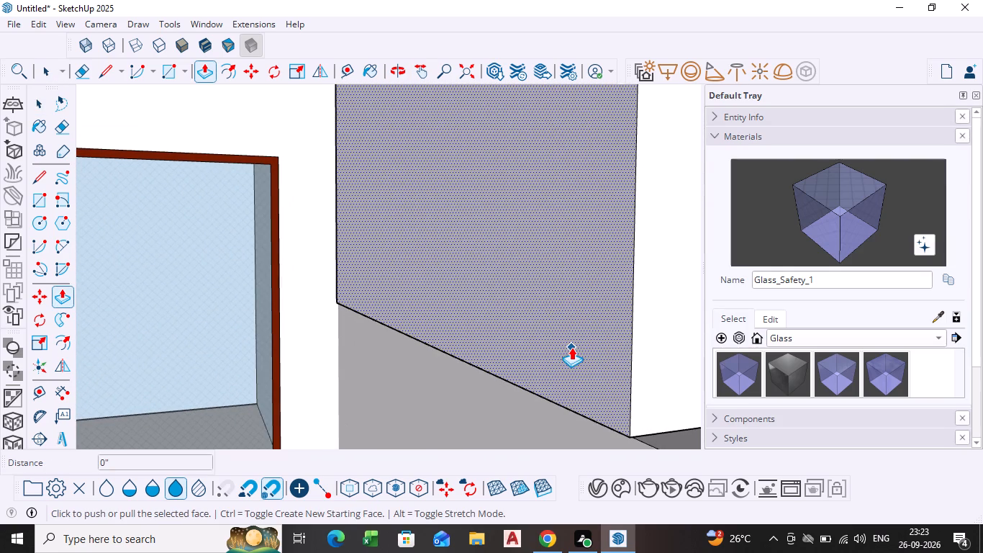
{"action": "left_click", "coordinate": [571, 347]}
{"action": "left_click", "coordinate": [575, 346]}
{"action": "key", "text": "space"}
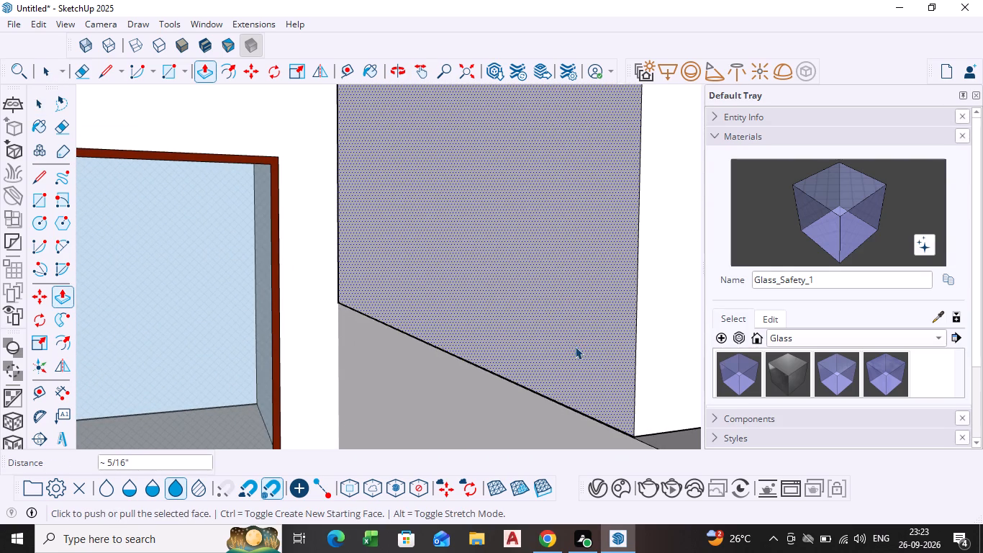
Delete the front slab group, including its boundary wall, below the hanging side wall.
{"action": "middle_click_drag", "start_coordinate": [565, 378], "coordinate": [561, 312]}
{"action": "scroll", "coordinate": [565, 378], "scroll_direction": "down", "scroll_amount": 1}
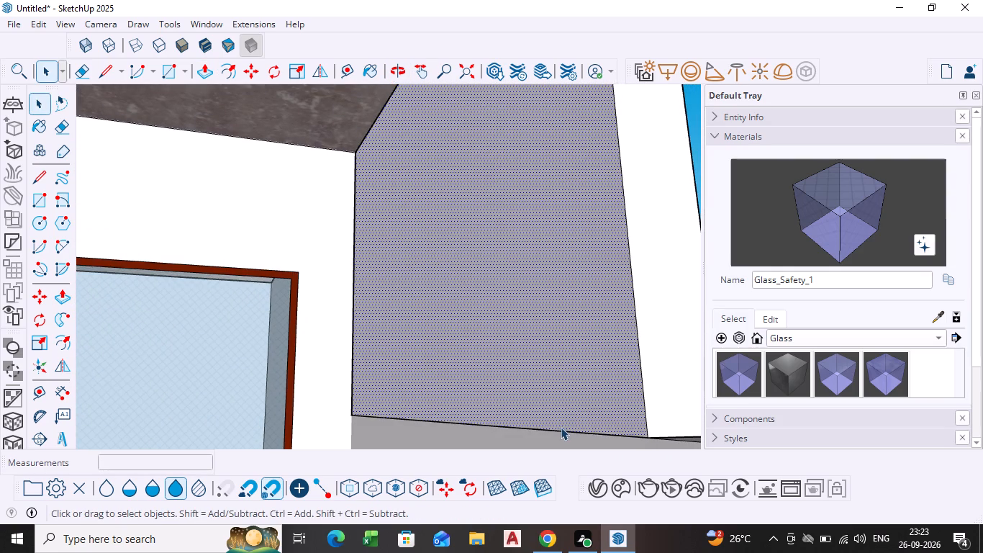
{"action": "left_click", "coordinate": [560, 430]}
{"action": "key", "text": "Delete"}
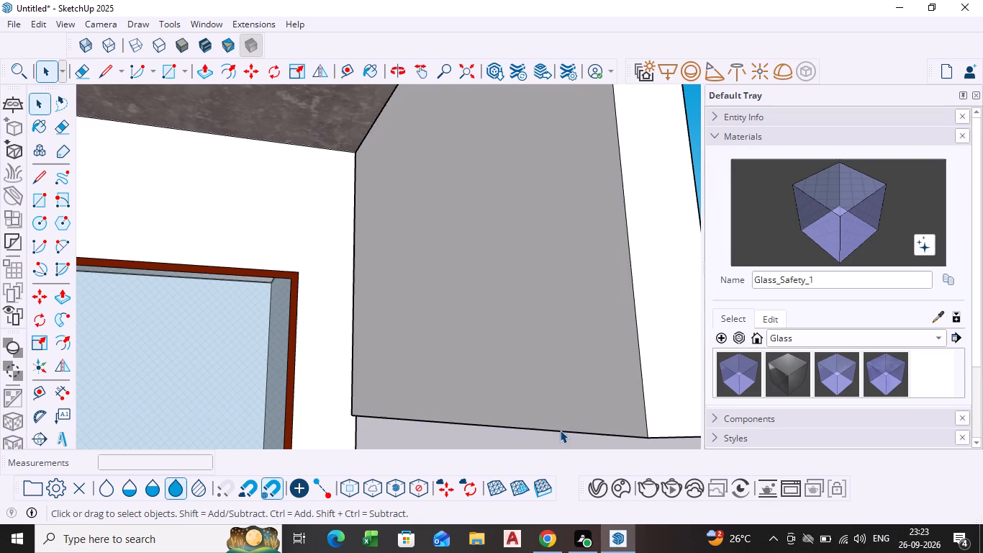
{"action": "scroll", "coordinate": [558, 428], "scroll_direction": "down", "scroll_amount": 6}
{"action": "scroll", "coordinate": [561, 400], "scroll_direction": "down", "scroll_amount": 18}
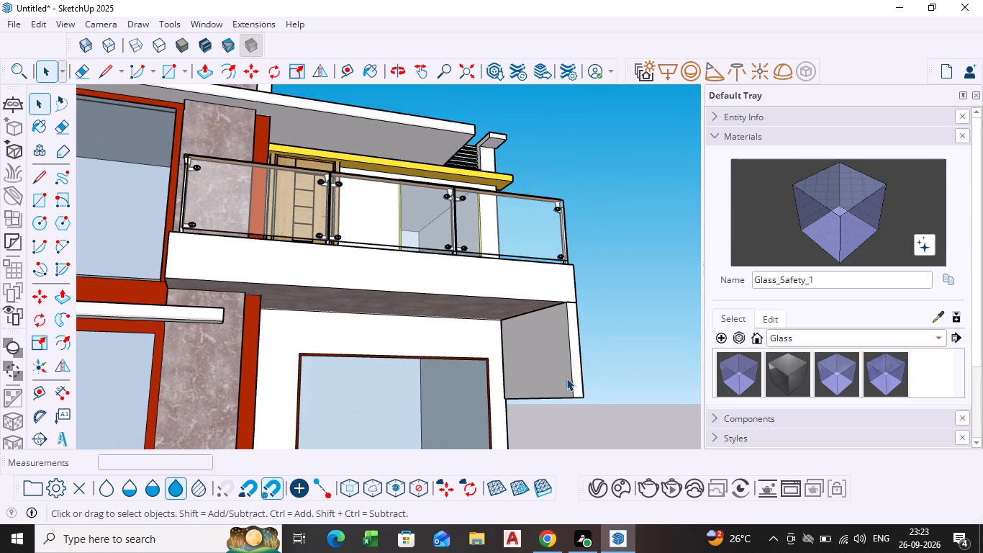
Undo the deletion of the front slab group and its boundary wall.
{"action": "key", "text": "ctrl+z"}
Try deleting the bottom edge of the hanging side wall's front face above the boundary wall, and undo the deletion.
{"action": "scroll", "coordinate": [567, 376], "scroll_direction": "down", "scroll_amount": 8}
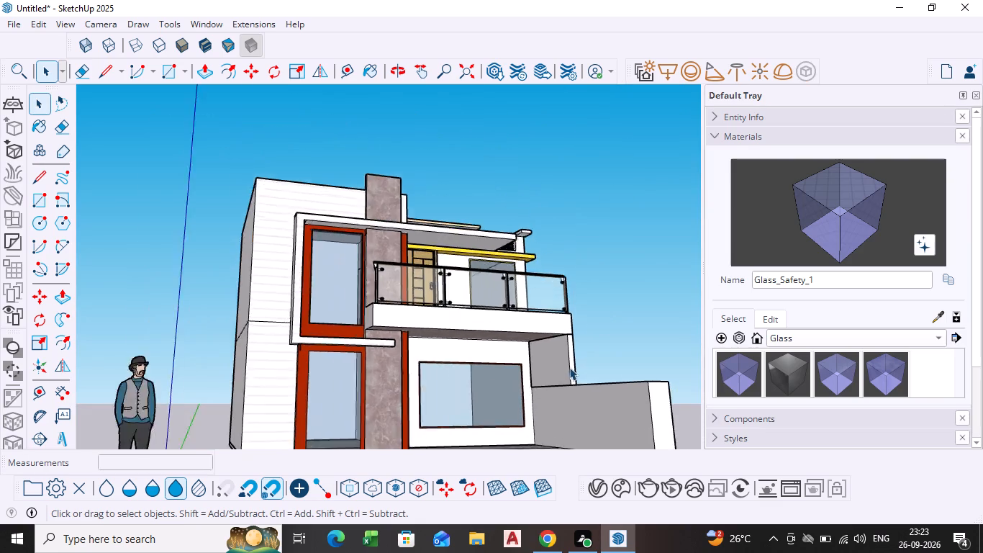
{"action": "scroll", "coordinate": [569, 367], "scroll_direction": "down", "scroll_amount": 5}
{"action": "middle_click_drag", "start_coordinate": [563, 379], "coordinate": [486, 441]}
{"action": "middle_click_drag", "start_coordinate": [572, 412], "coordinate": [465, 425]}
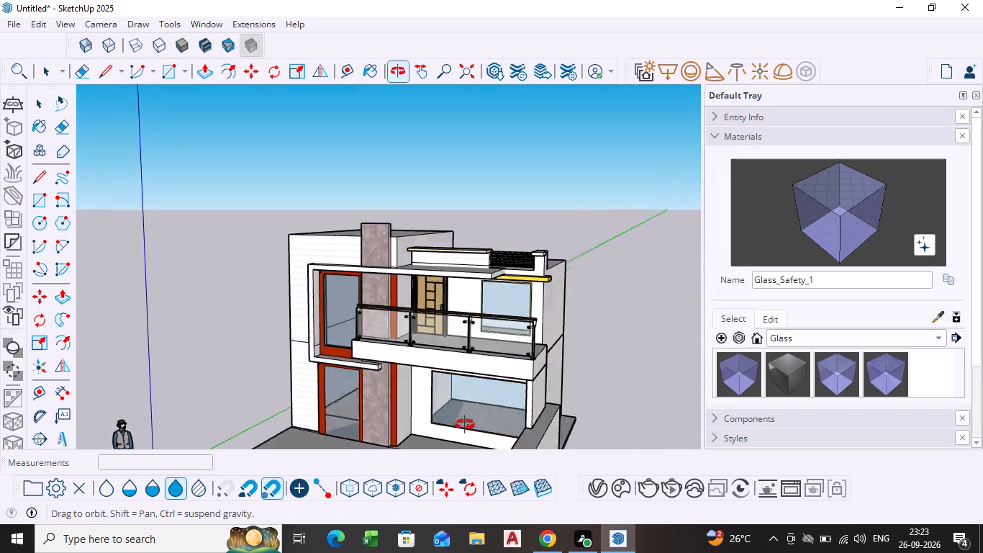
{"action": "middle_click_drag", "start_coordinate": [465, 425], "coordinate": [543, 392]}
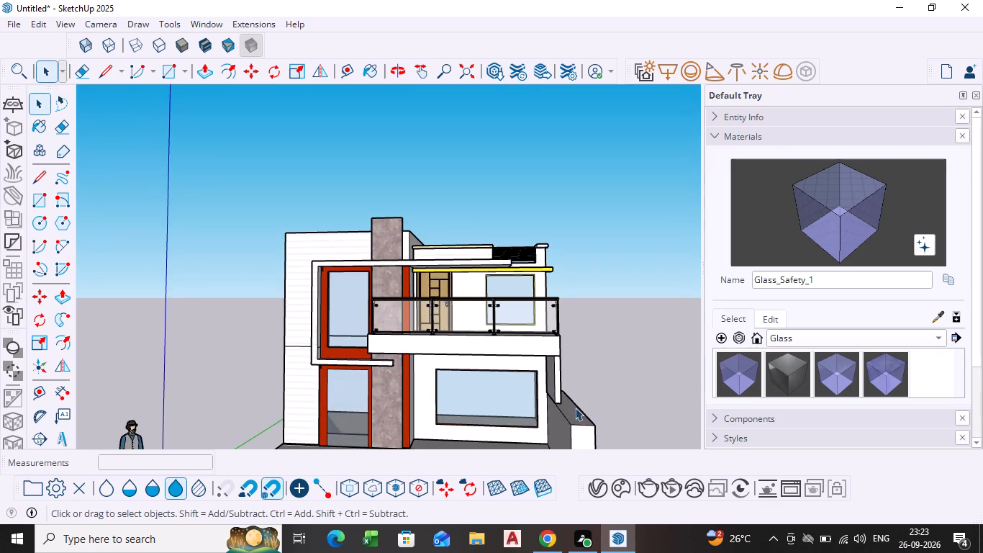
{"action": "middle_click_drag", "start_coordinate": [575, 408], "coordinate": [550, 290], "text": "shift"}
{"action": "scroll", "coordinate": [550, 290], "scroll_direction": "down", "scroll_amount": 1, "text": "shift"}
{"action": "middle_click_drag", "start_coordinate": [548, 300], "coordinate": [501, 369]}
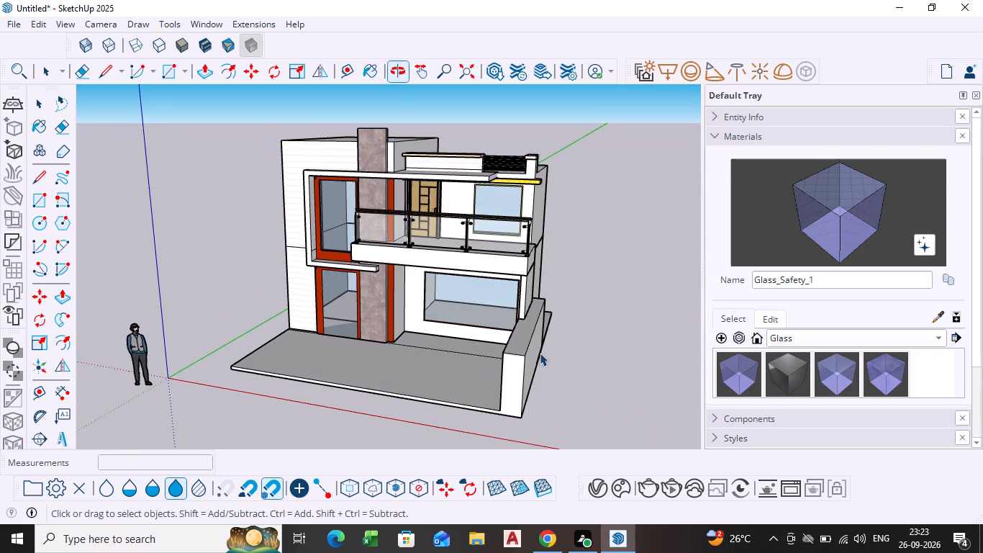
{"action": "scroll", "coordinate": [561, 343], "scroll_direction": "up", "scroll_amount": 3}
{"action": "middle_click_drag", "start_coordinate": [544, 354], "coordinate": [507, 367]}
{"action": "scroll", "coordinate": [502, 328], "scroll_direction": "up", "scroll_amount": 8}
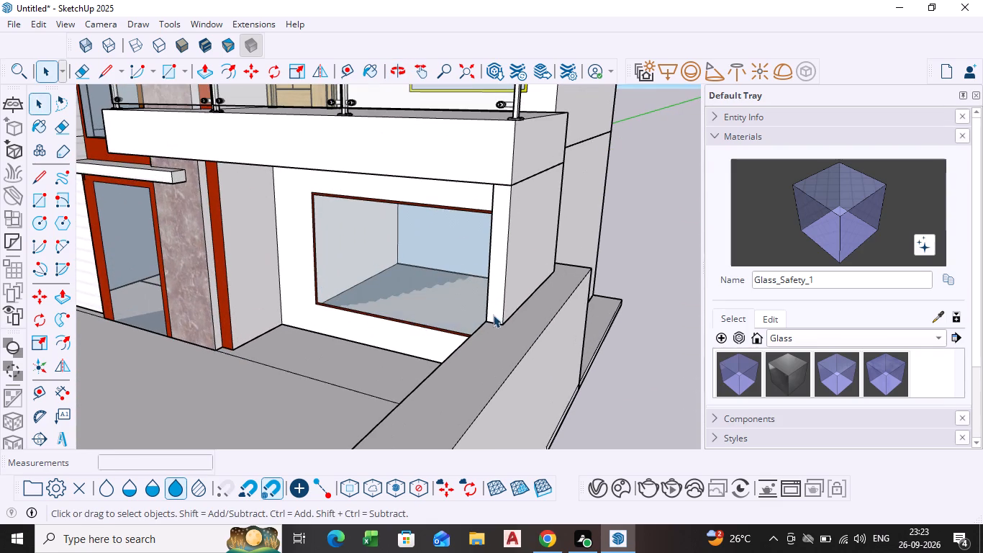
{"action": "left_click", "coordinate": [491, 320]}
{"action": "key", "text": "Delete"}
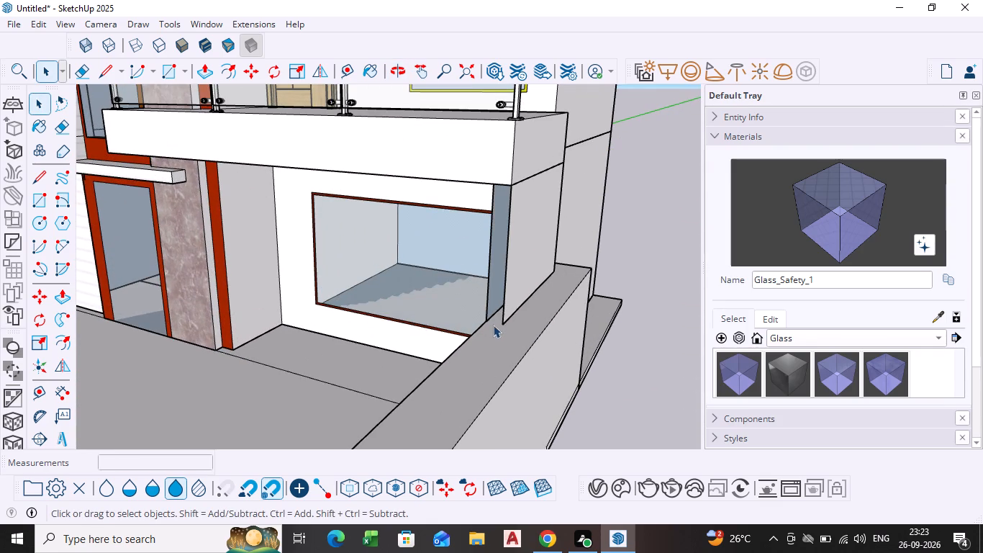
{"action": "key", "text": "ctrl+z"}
Push/Pull the boundary wall's outer face inward inside the slab group to make the wall thinner, and leave the group.
{"action": "middle_click_drag", "start_coordinate": [498, 346], "coordinate": [582, 369]}
{"action": "scroll", "coordinate": [498, 346], "scroll_direction": "down", "scroll_amount": 1}
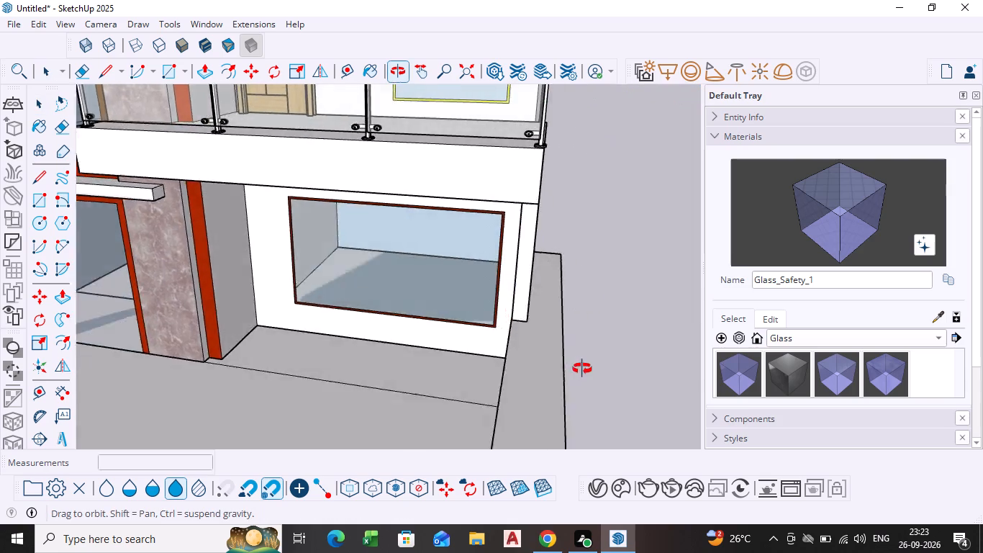
{"action": "middle_click_drag", "start_coordinate": [582, 369], "coordinate": [625, 339]}
{"action": "middle_click_drag", "start_coordinate": [614, 338], "coordinate": [484, 325]}
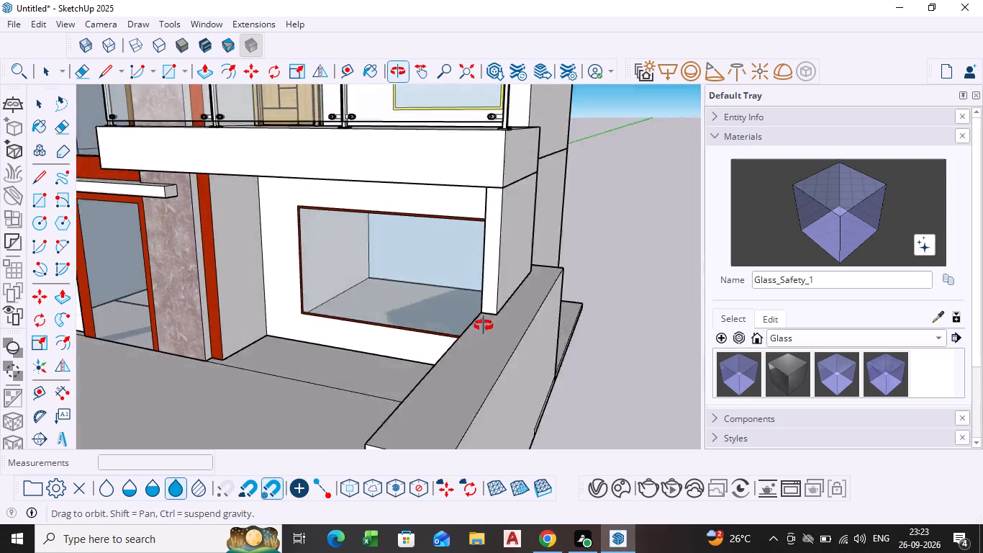
{"action": "middle_click_drag", "start_coordinate": [484, 325], "coordinate": [466, 315]}
{"action": "left_click", "coordinate": [470, 377]}
{"action": "triple_click", "coordinate": [470, 377]}
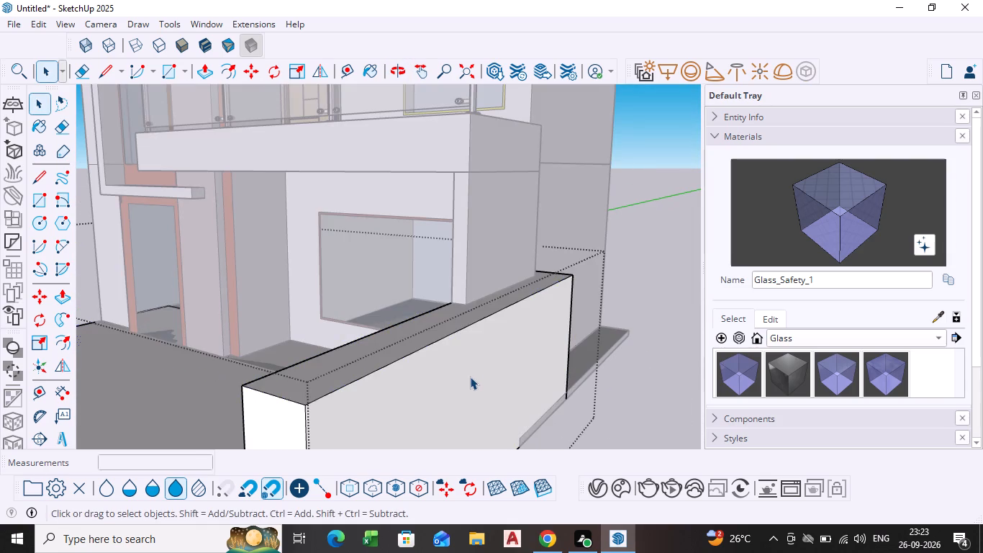
{"action": "left_click", "coordinate": [470, 377]}
{"action": "left_click", "coordinate": [470, 377]}
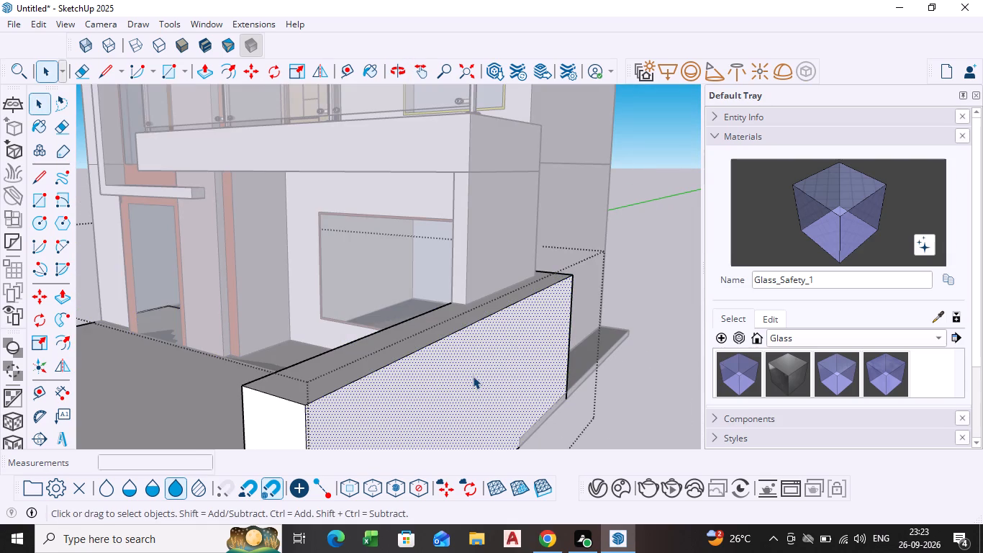
{"action": "key", "text": "p"}
{"action": "left_click", "coordinate": [473, 376]}
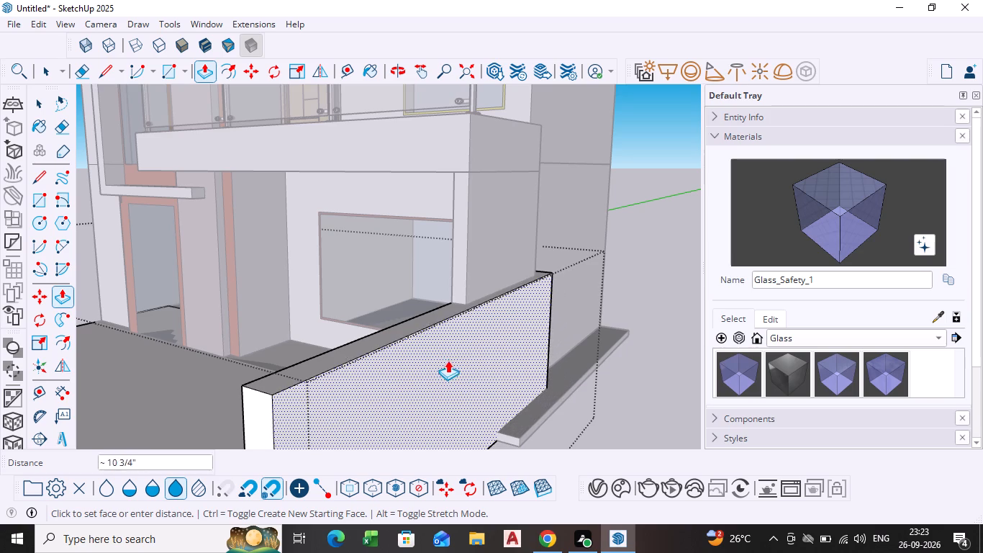
{"action": "left_click", "coordinate": [442, 351]}
{"action": "key", "text": "space"}
{"action": "scroll", "coordinate": [468, 369], "scroll_direction": "down", "scroll_amount": 4}
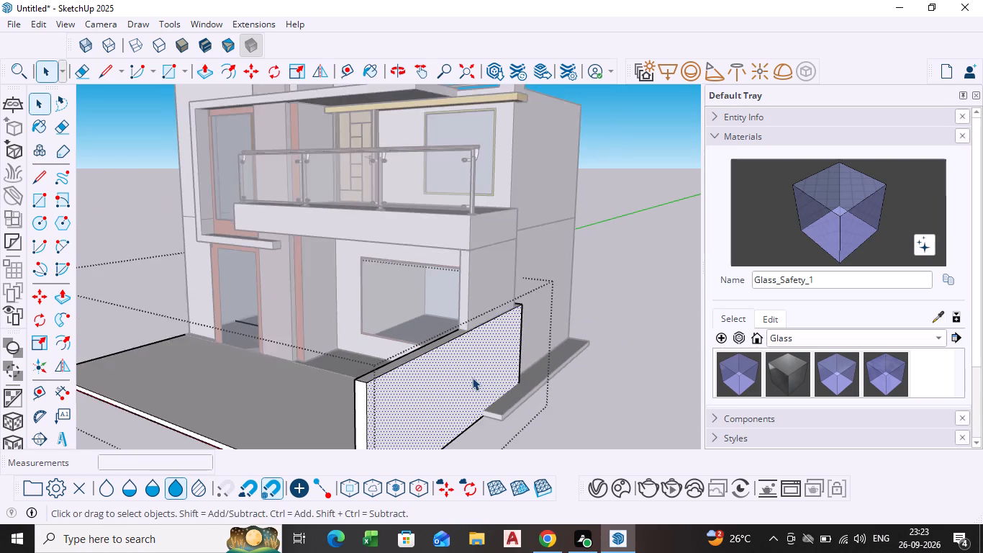
{"action": "scroll", "coordinate": [472, 377], "scroll_direction": "down", "scroll_amount": 3}
{"action": "middle_click_drag", "start_coordinate": [479, 377], "coordinate": [646, 351]}
{"action": "left_click", "coordinate": [616, 256]}
{"action": "key", "text": "space"}
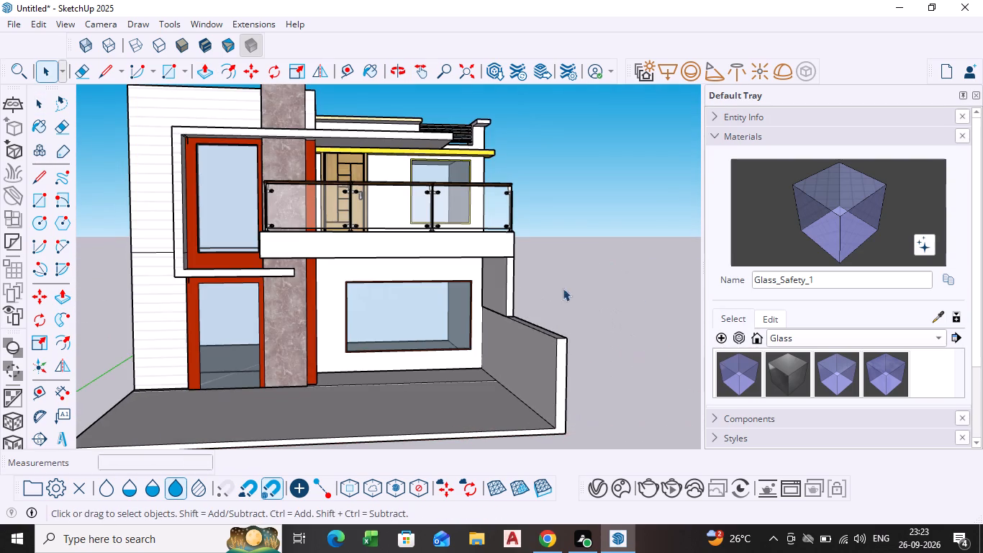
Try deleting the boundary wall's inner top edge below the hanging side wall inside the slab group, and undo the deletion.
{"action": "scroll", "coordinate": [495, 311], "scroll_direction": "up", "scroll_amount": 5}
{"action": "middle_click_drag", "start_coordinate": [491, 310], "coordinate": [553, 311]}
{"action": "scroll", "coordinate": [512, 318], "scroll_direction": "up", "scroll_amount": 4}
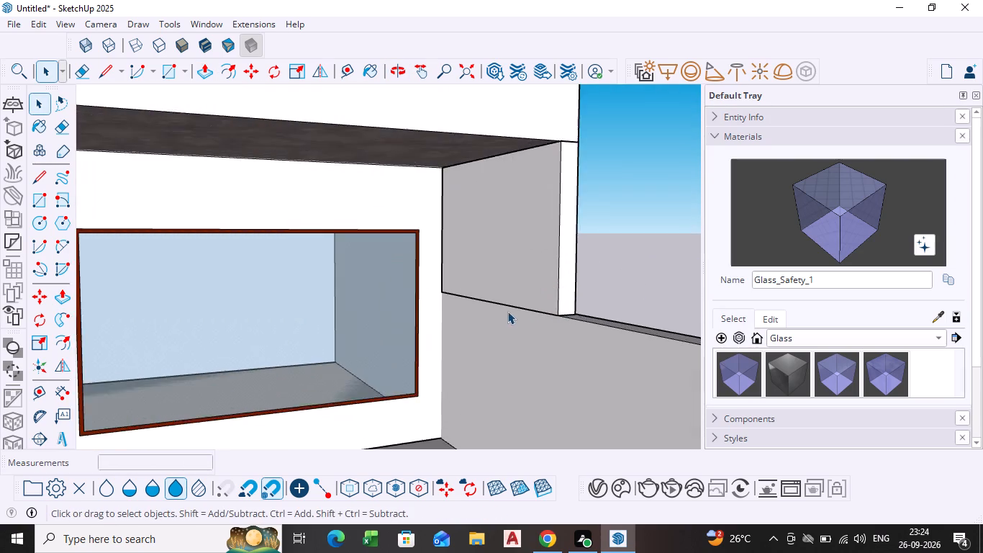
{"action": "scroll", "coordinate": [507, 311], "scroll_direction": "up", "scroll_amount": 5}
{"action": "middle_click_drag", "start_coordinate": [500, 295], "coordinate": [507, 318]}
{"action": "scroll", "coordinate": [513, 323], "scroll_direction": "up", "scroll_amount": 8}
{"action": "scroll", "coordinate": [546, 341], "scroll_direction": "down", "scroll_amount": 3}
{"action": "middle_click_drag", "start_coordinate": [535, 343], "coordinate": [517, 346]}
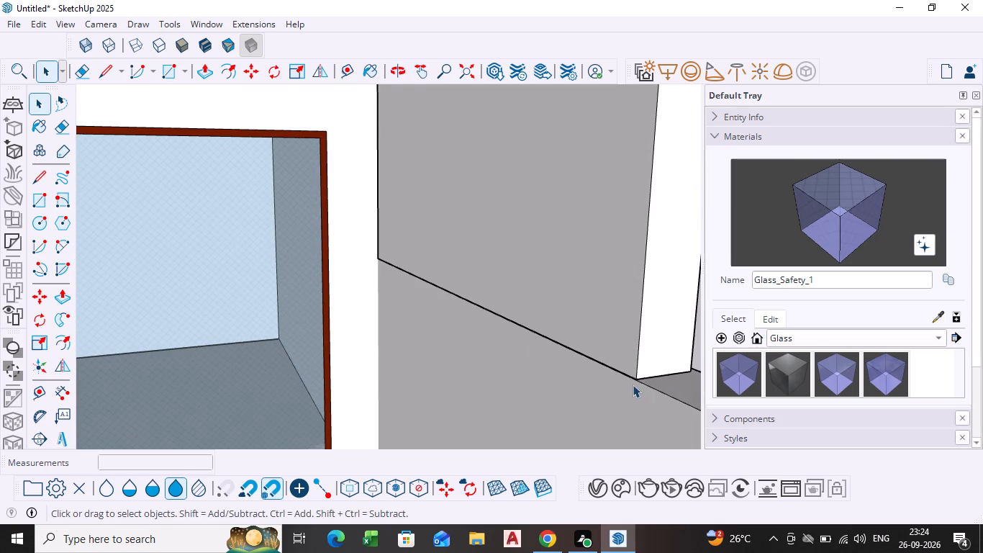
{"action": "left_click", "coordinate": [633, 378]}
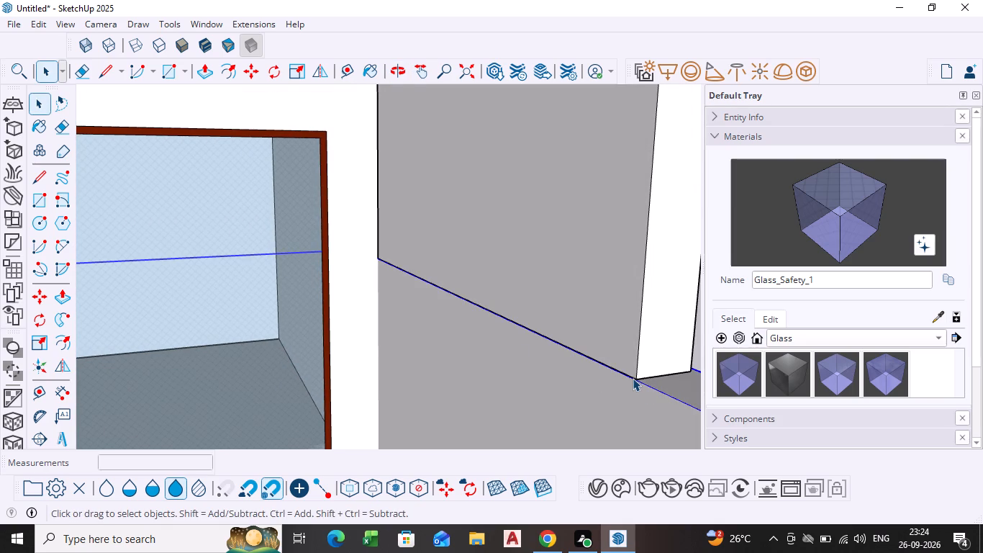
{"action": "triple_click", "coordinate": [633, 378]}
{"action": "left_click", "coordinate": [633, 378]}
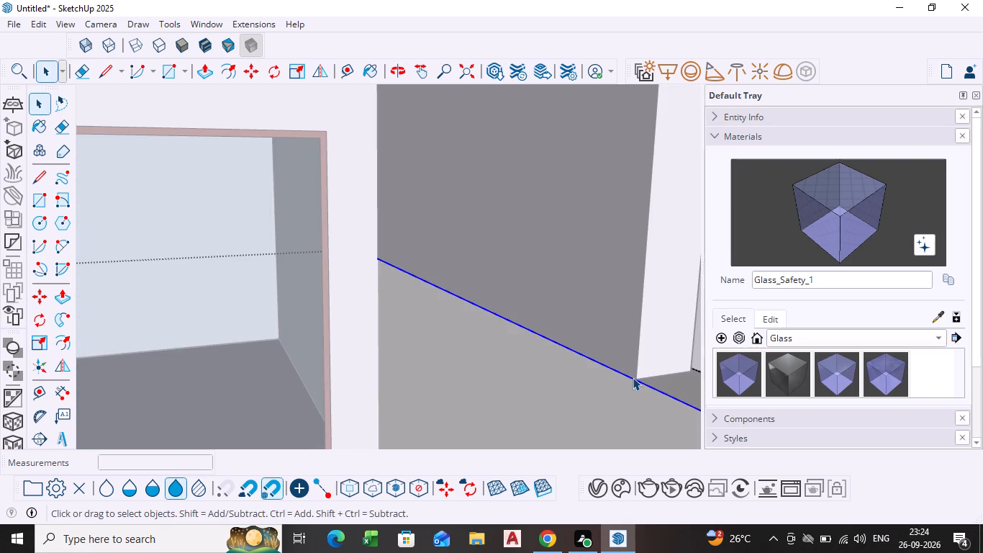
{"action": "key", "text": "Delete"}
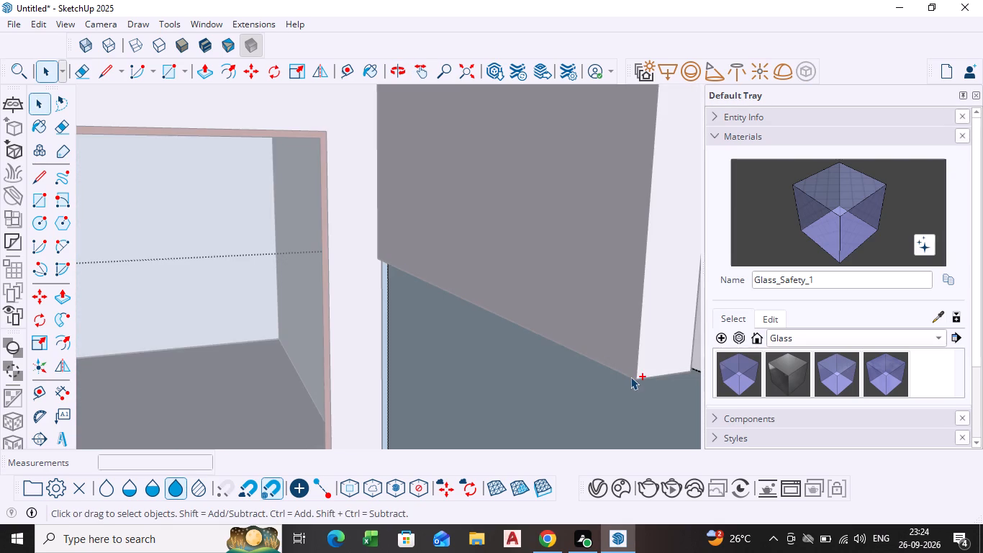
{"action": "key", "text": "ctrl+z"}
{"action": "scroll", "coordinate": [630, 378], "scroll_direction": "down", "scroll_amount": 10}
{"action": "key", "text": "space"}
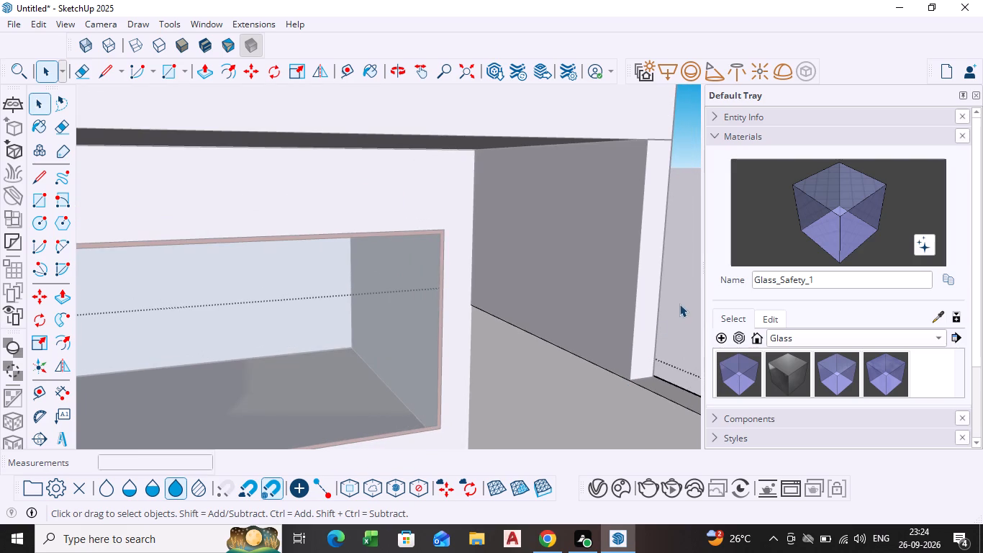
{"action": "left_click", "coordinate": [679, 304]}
Examine the whole front elevation, including the forecourt and its thinned boundary wall.
{"action": "scroll", "coordinate": [627, 345], "scroll_direction": "down", "scroll_amount": 18}
{"action": "middle_click_drag", "start_coordinate": [575, 372], "coordinate": [481, 375]}
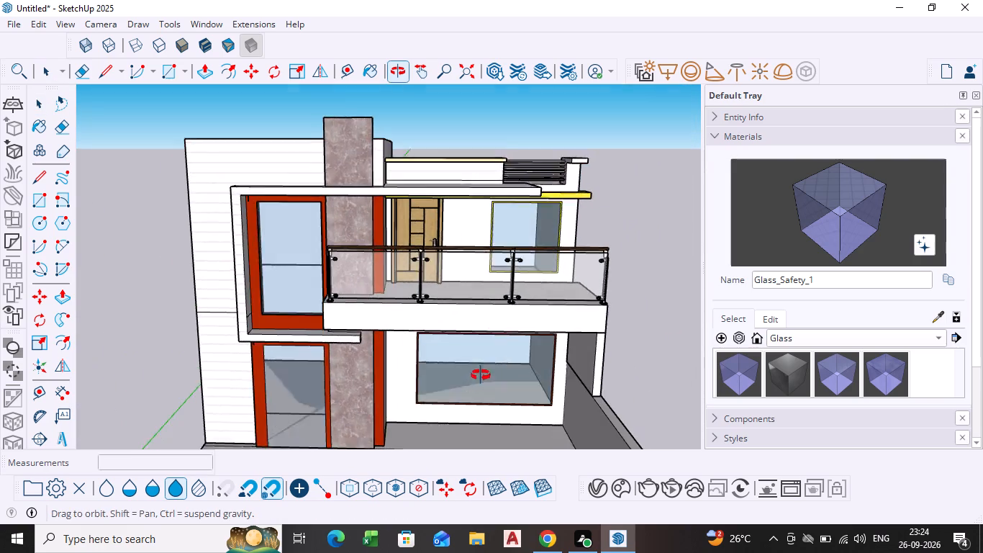
{"action": "middle_click_drag", "start_coordinate": [481, 375], "coordinate": [474, 370]}
{"action": "scroll", "coordinate": [497, 384], "scroll_direction": "down", "scroll_amount": 11}
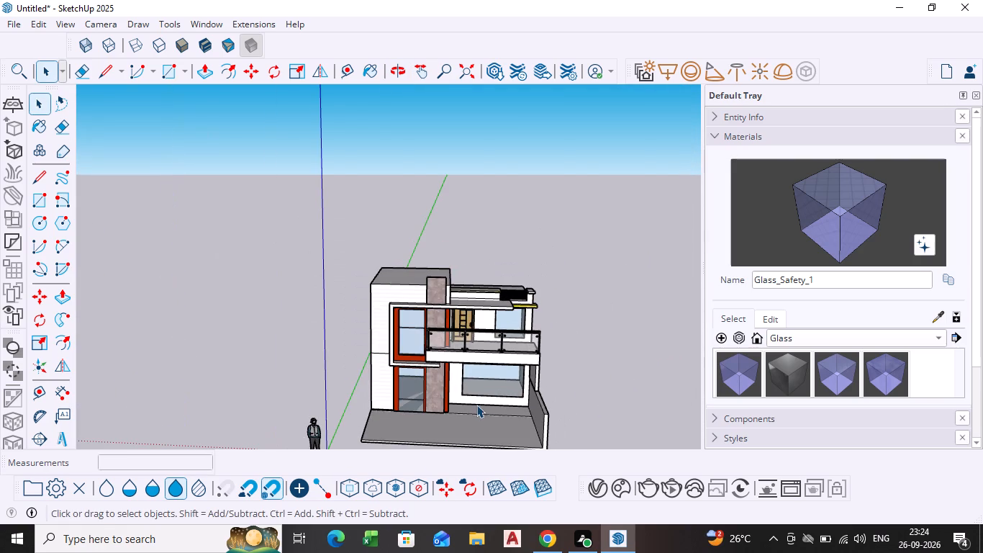
{"action": "middle_click_drag", "start_coordinate": [476, 403], "coordinate": [498, 382], "text": "shift"}
{"action": "middle_click_drag", "start_coordinate": [491, 382], "coordinate": [497, 367]}
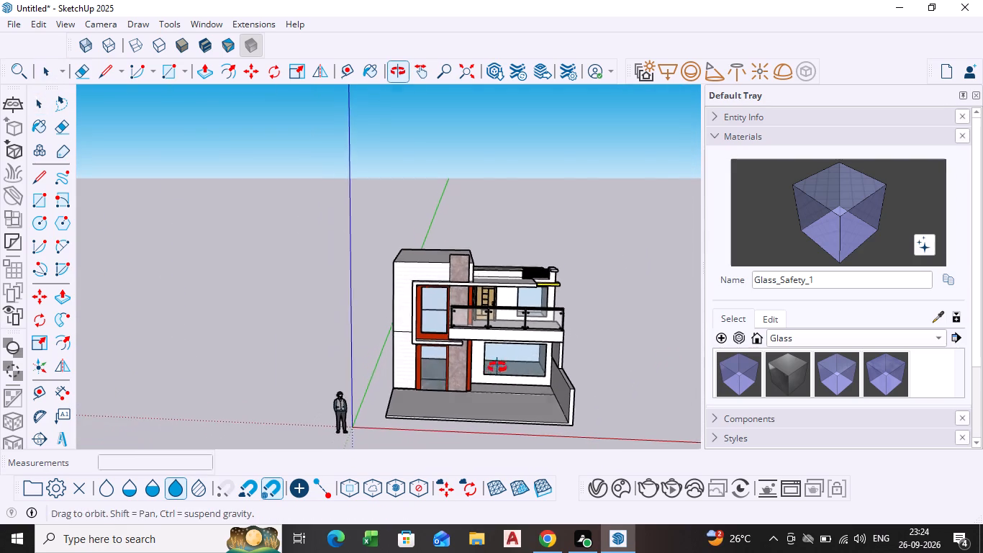
{"action": "middle_click_drag", "start_coordinate": [497, 367], "coordinate": [499, 362]}
{"action": "scroll", "coordinate": [492, 369], "scroll_direction": "up", "scroll_amount": 3}
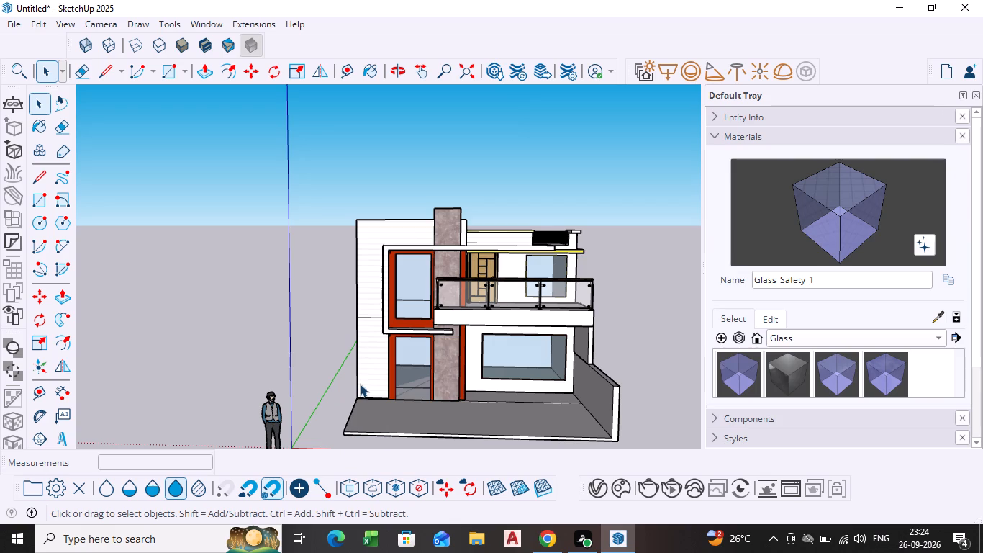
Copy the forecourt slab's side edge opposite the boundary wall about 9 7/16" inward, inside the slab group, to mark a narrow strip.
{"action": "middle_click_drag", "start_coordinate": [373, 407], "coordinate": [388, 370], "text": "shift"}
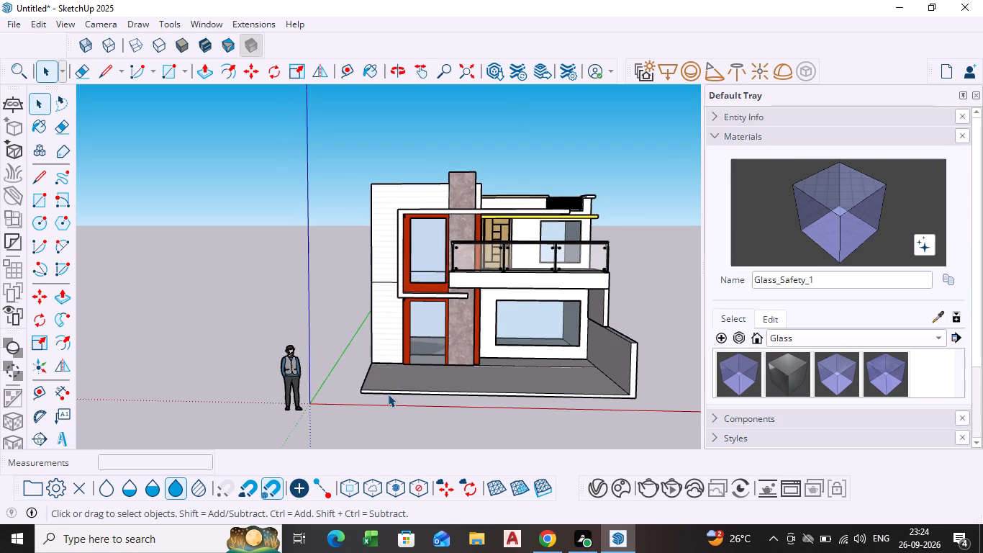
{"action": "middle_click_drag", "start_coordinate": [383, 391], "coordinate": [396, 454]}
{"action": "scroll", "coordinate": [378, 353], "scroll_direction": "up", "scroll_amount": 3}
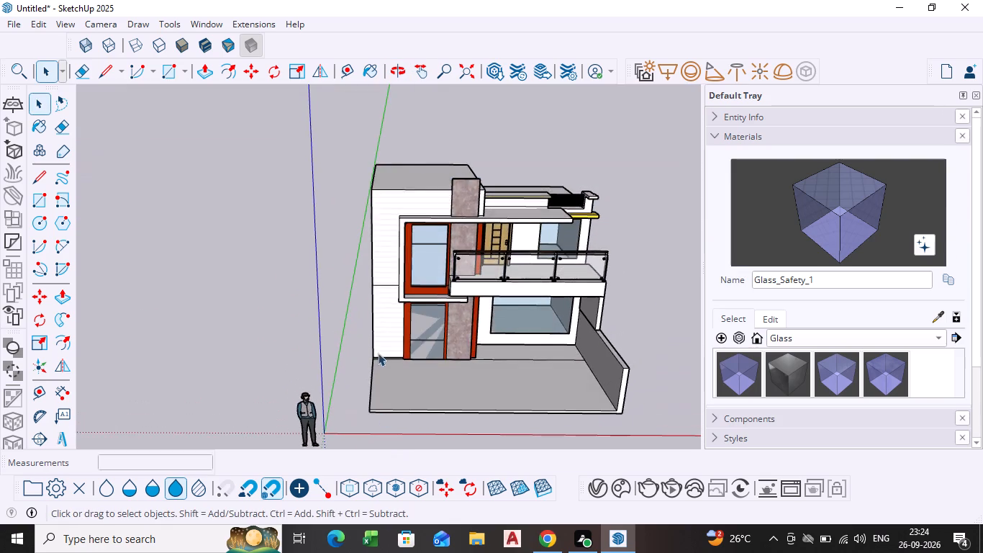
{"action": "triple_click", "coordinate": [379, 412]}
{"action": "left_click", "coordinate": [379, 412]}
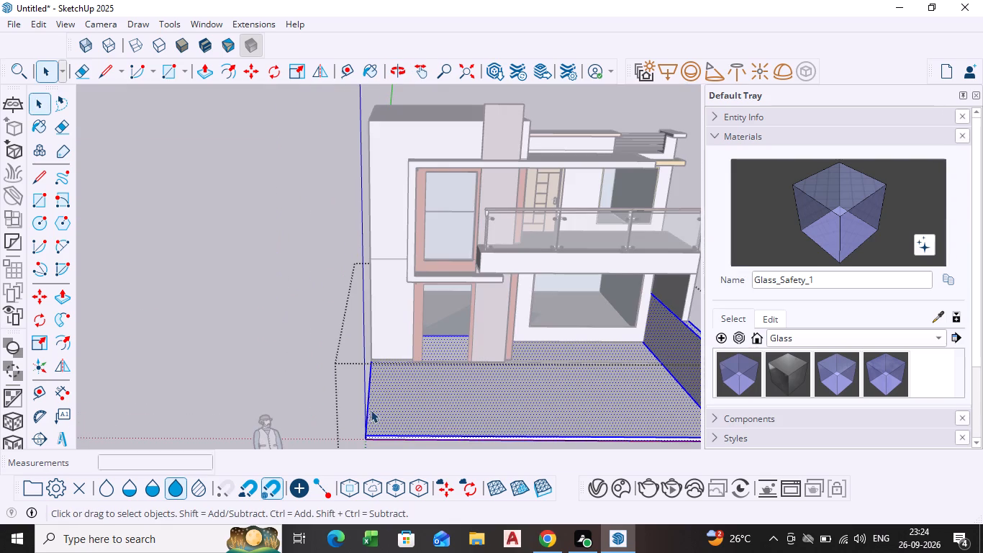
{"action": "left_click", "coordinate": [370, 408]}
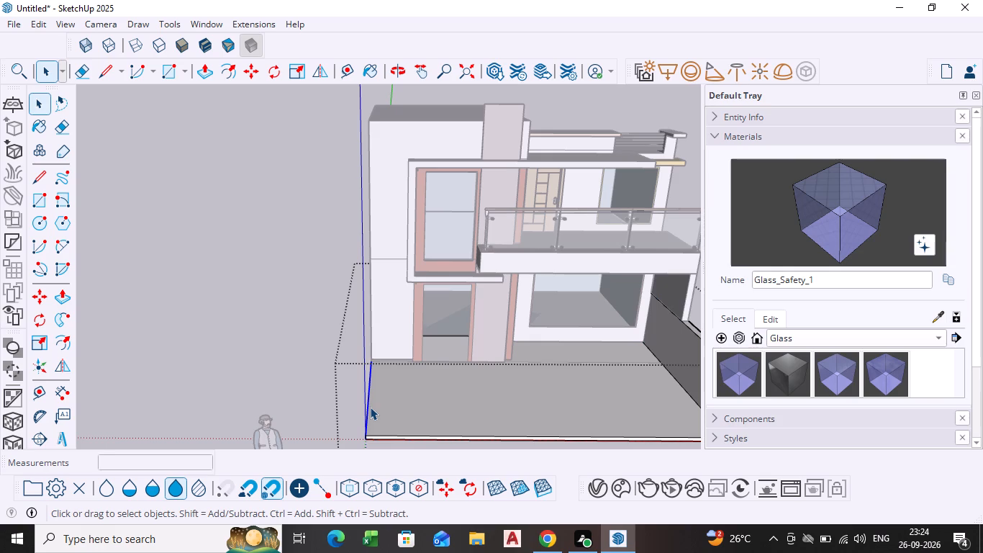
{"action": "key", "text": "p"}
{"action": "key", "text": "space"}
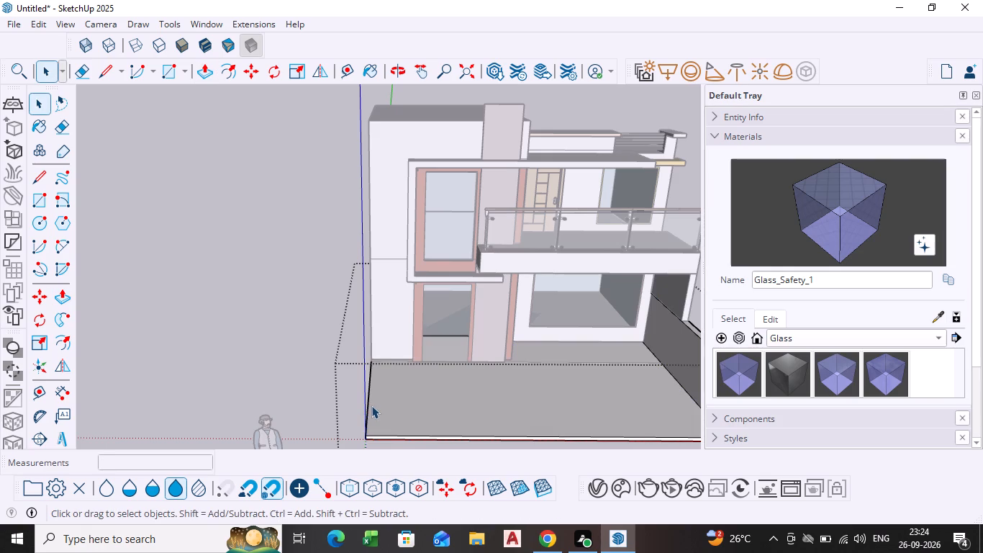
{"action": "left_click", "coordinate": [368, 407]}
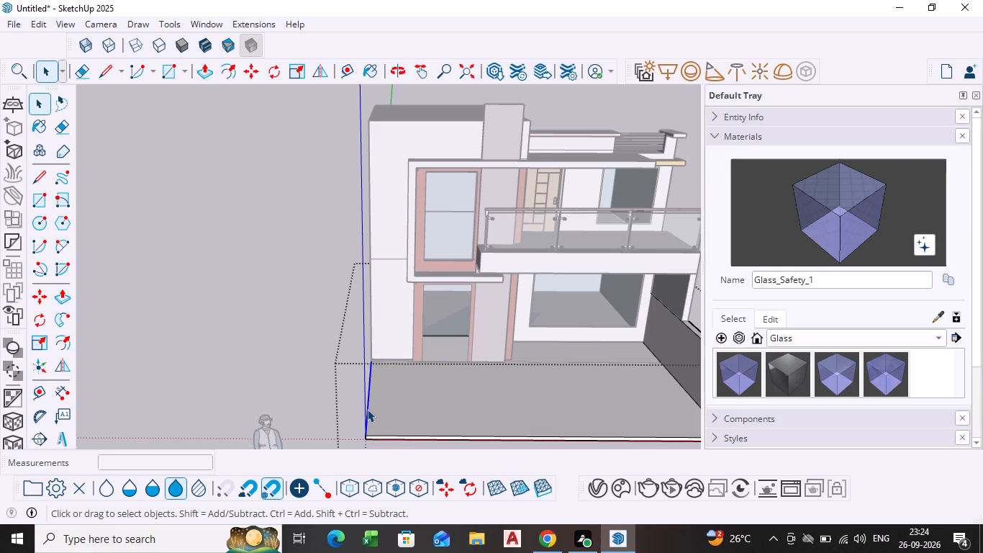
{"action": "key", "text": "m"}
{"action": "scroll", "coordinate": [368, 449], "scroll_direction": "up", "scroll_amount": 3}
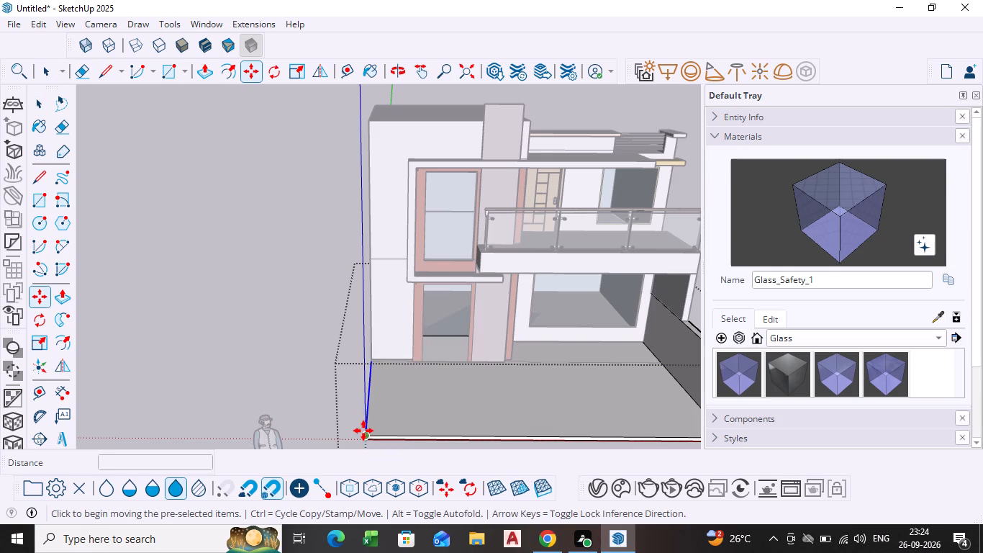
{"action": "left_click", "coordinate": [363, 431]}
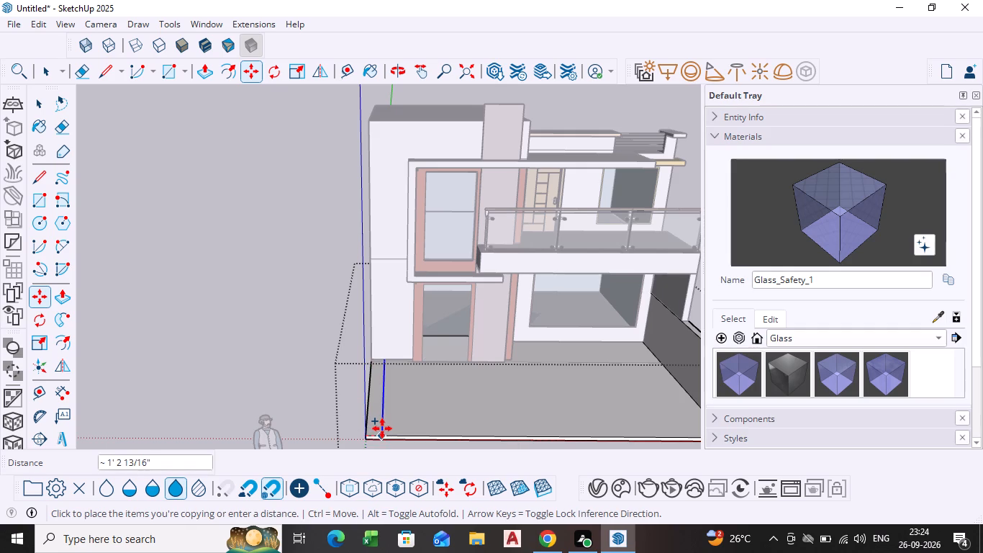
{"action": "scroll", "coordinate": [374, 427], "scroll_direction": "up", "scroll_amount": 4}
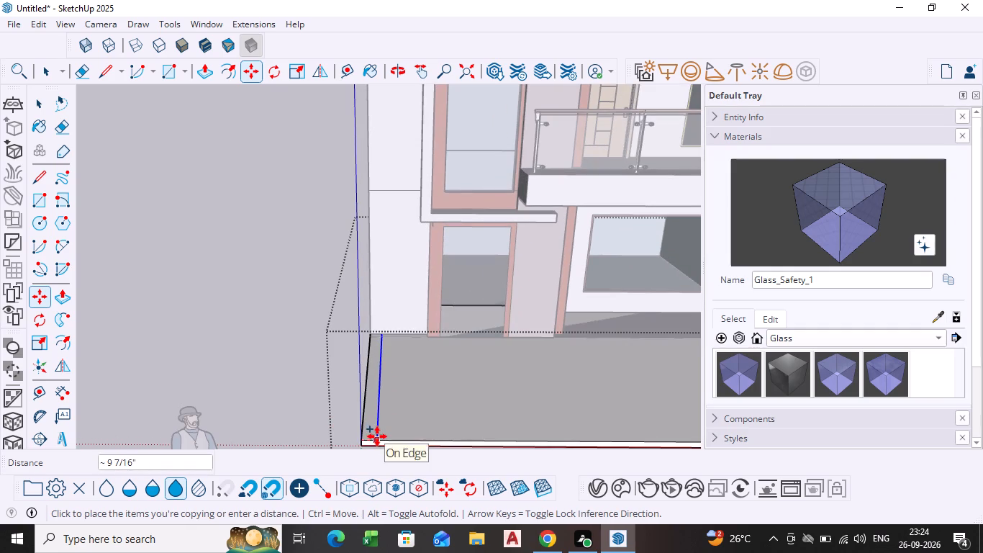
{"action": "left_click", "coordinate": [377, 436]}
{"action": "key", "text": "space"}
{"action": "left_click", "coordinate": [373, 430]}
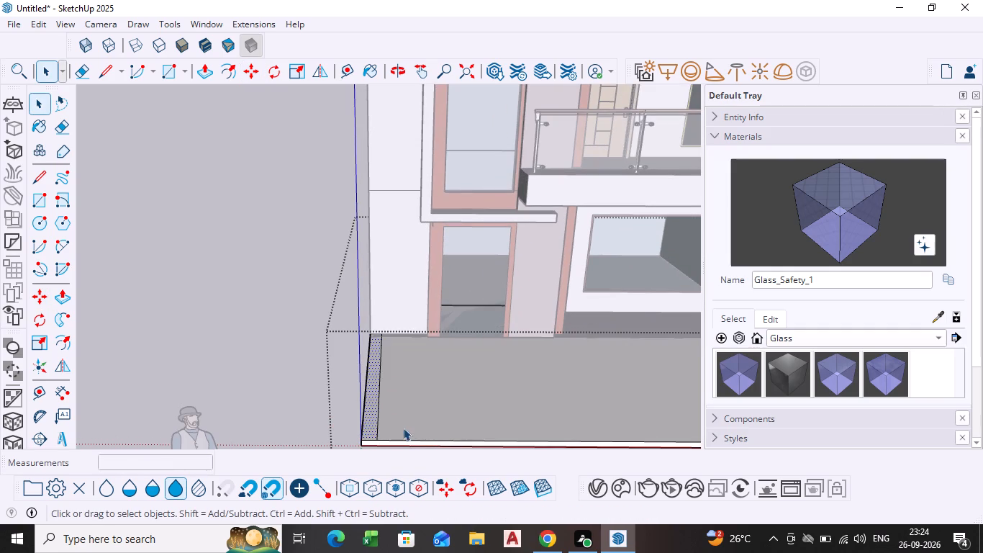
Copy the forecourt slab's front edge about 6 5/8" inward inside the slab group to mark a narrow front strip.
{"action": "middle_click_drag", "start_coordinate": [417, 422], "coordinate": [385, 366], "text": "shift"}
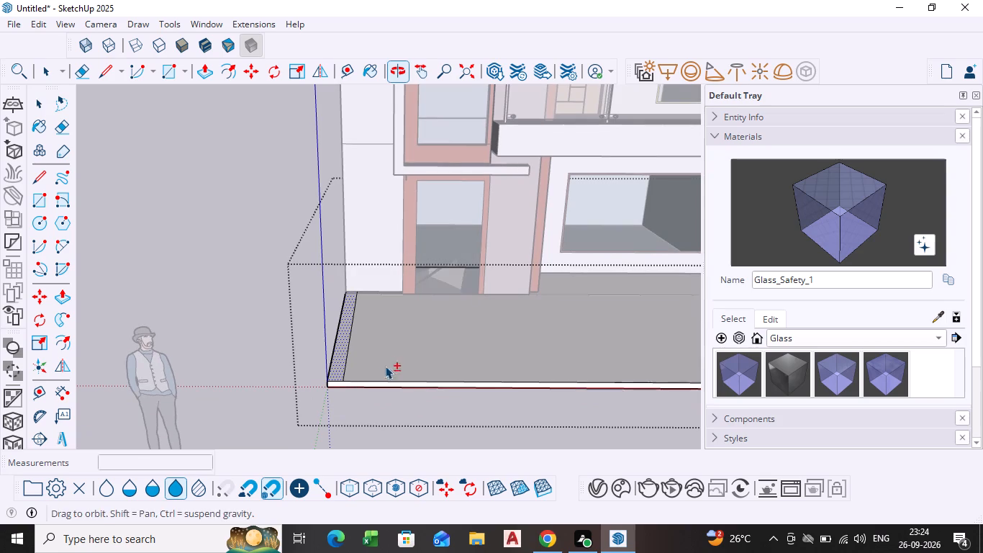
{"action": "middle_click_drag", "start_coordinate": [414, 398], "coordinate": [413, 439]}
{"action": "scroll", "coordinate": [424, 417], "scroll_direction": "up", "scroll_amount": 2}
{"action": "left_click", "coordinate": [424, 417]}
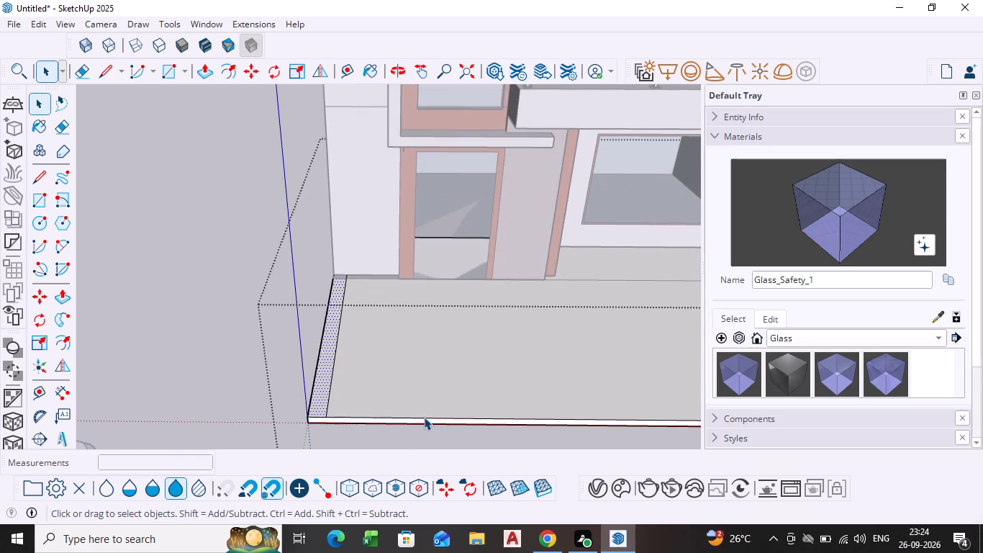
{"action": "key", "text": "m"}
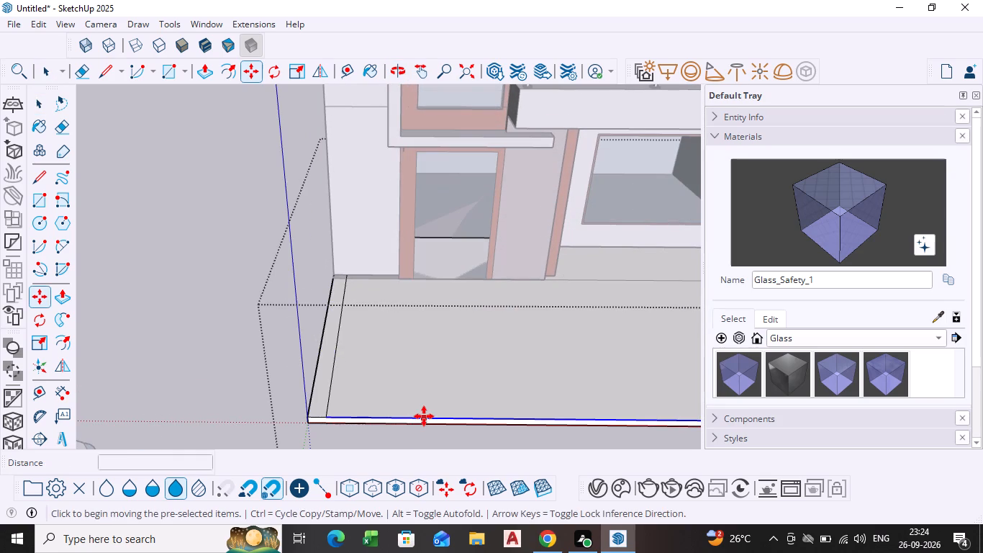
{"action": "left_click", "coordinate": [424, 416]}
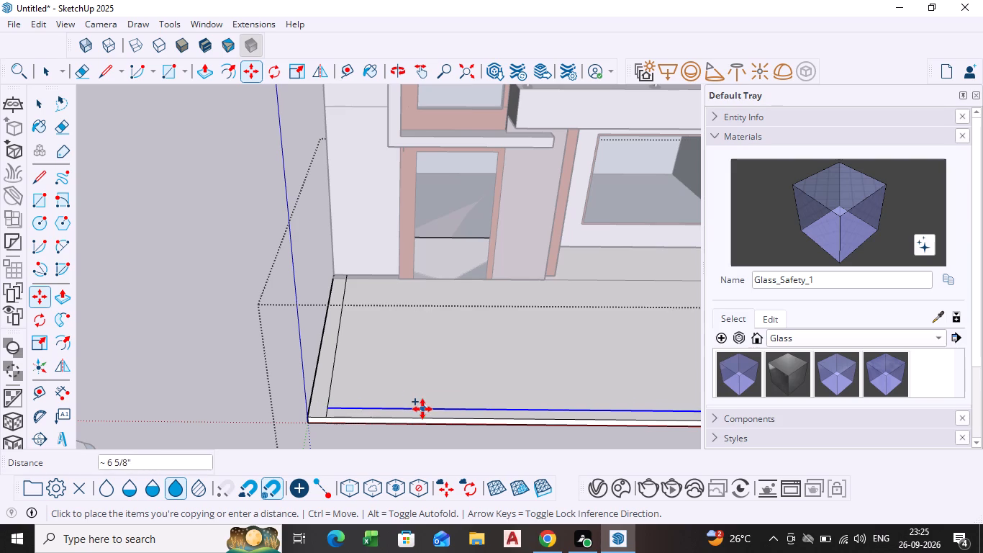
{"action": "left_click", "coordinate": [422, 409]}
{"action": "key", "text": "space"}
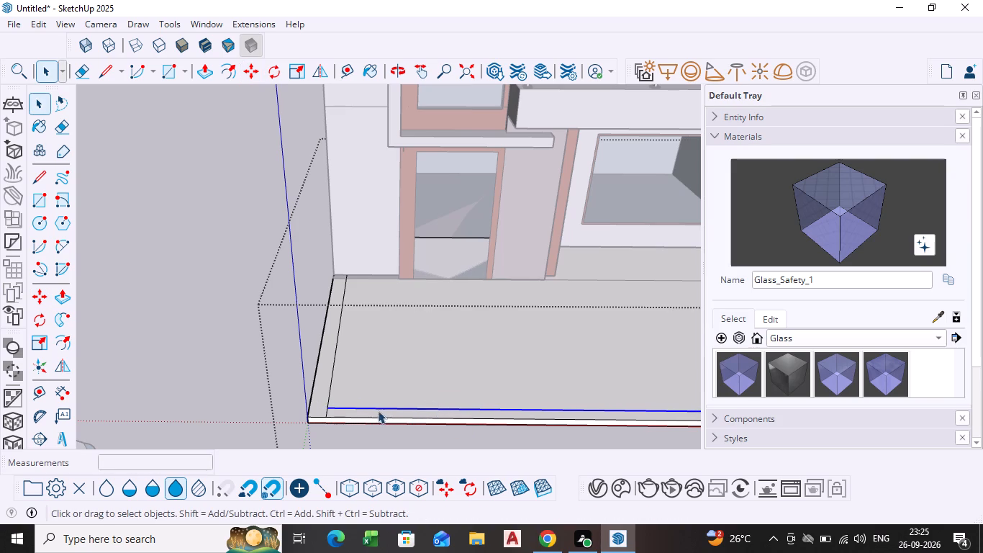
Push/Pull the narrow side strip of the forecourt slab up about 4' 9" to form the second boundary wall.
{"action": "triple_click", "coordinate": [325, 398]}
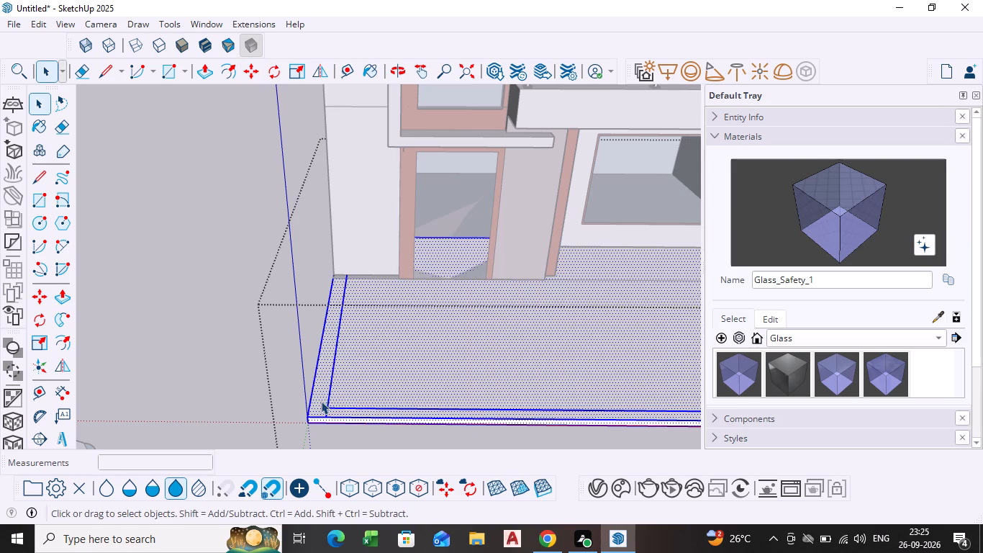
{"action": "triple_click", "coordinate": [320, 401]}
{"action": "left_click", "coordinate": [320, 402]}
{"action": "left_click", "coordinate": [320, 403]}
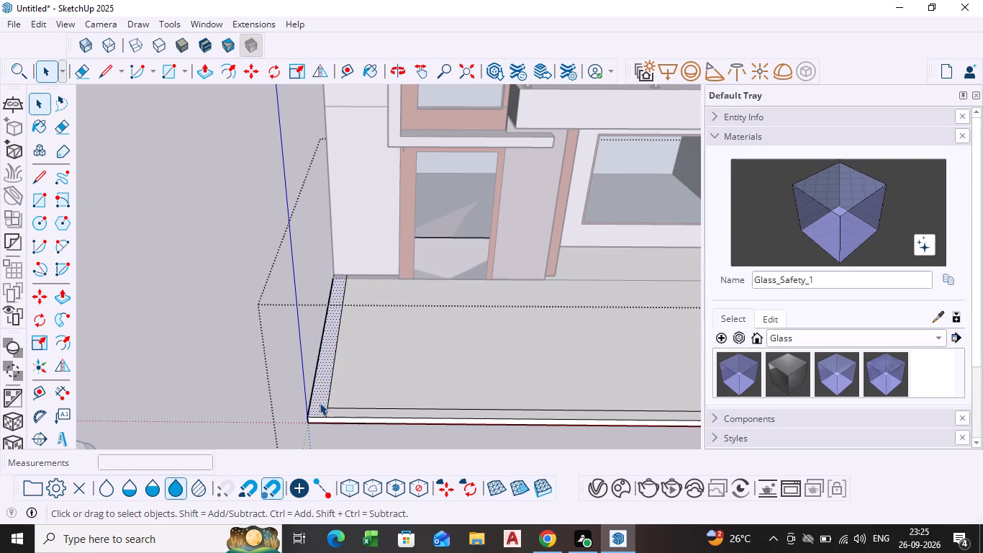
{"action": "key", "text": "p"}
{"action": "left_click", "coordinate": [320, 403]}
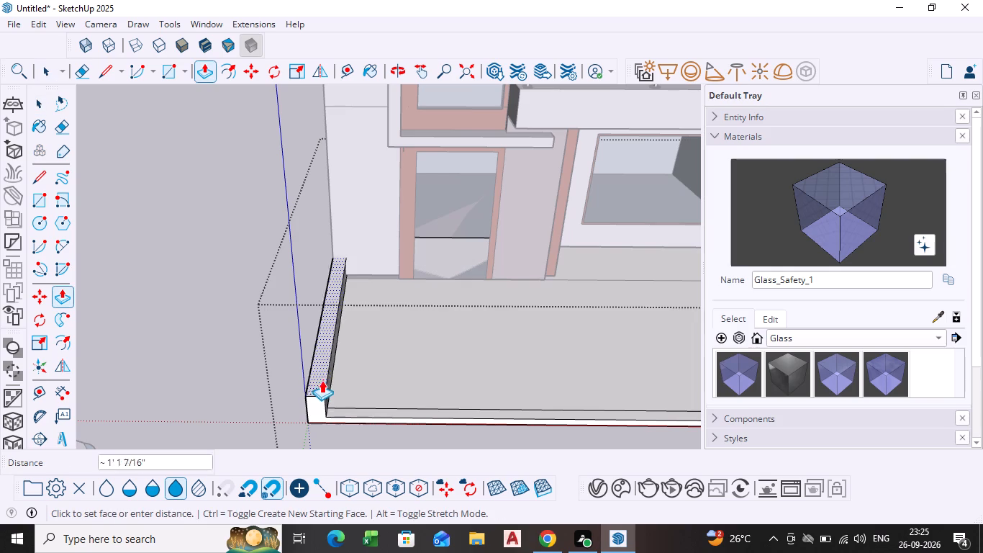
{"action": "left_click", "coordinate": [322, 311]}
{"action": "key", "text": "space"}
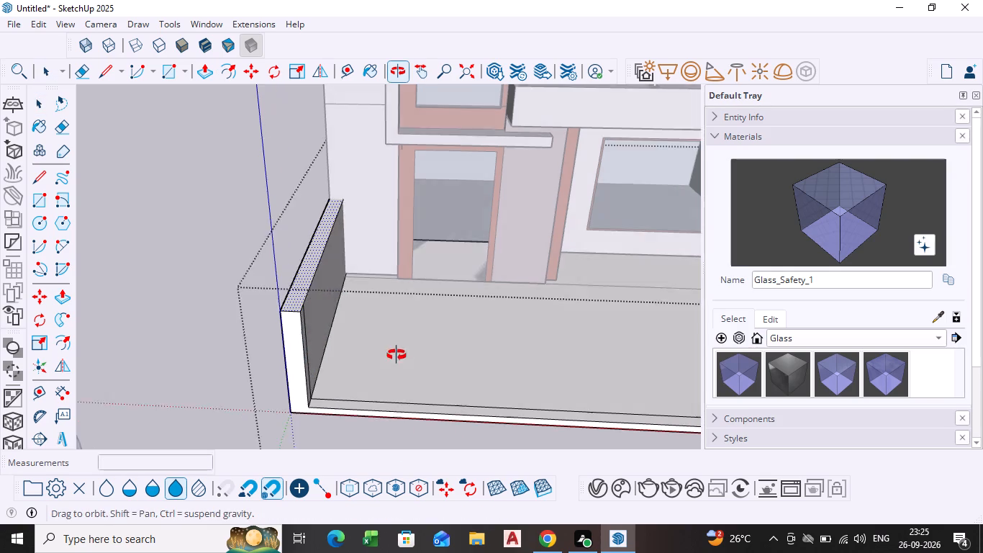
Draw a short dividing line of about 6 9/16" across the slab's front strip, partway along its length.
{"action": "middle_click_drag", "start_coordinate": [447, 392], "coordinate": [450, 268], "text": "shift"}
{"action": "scroll", "coordinate": [447, 392], "scroll_direction": "down", "scroll_amount": 1, "text": "shift"}
{"action": "middle_click_drag", "start_coordinate": [452, 276], "coordinate": [462, 301]}
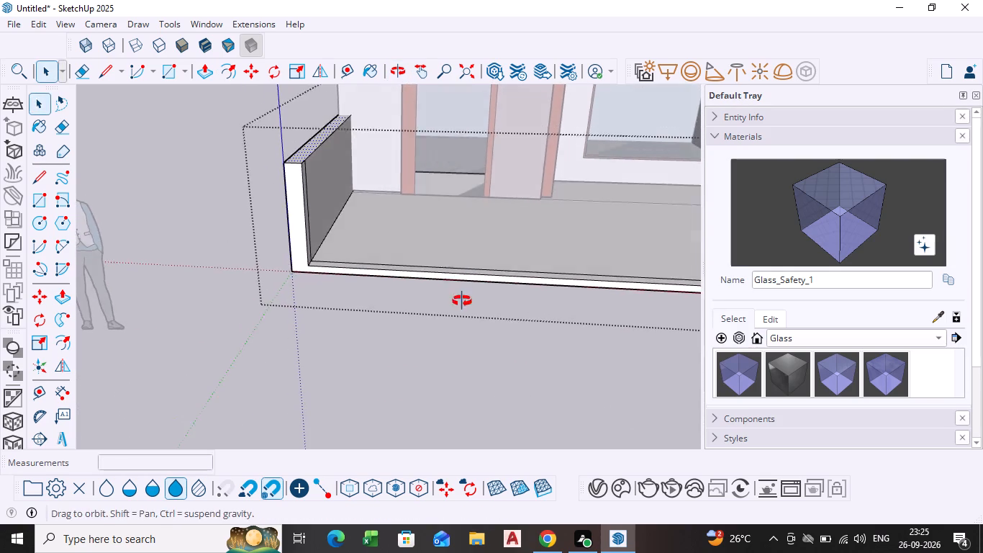
{"action": "middle_click_drag", "start_coordinate": [462, 301], "coordinate": [494, 356]}
{"action": "scroll", "coordinate": [481, 302], "scroll_direction": "up", "scroll_amount": 3}
{"action": "left_click", "coordinate": [478, 297]}
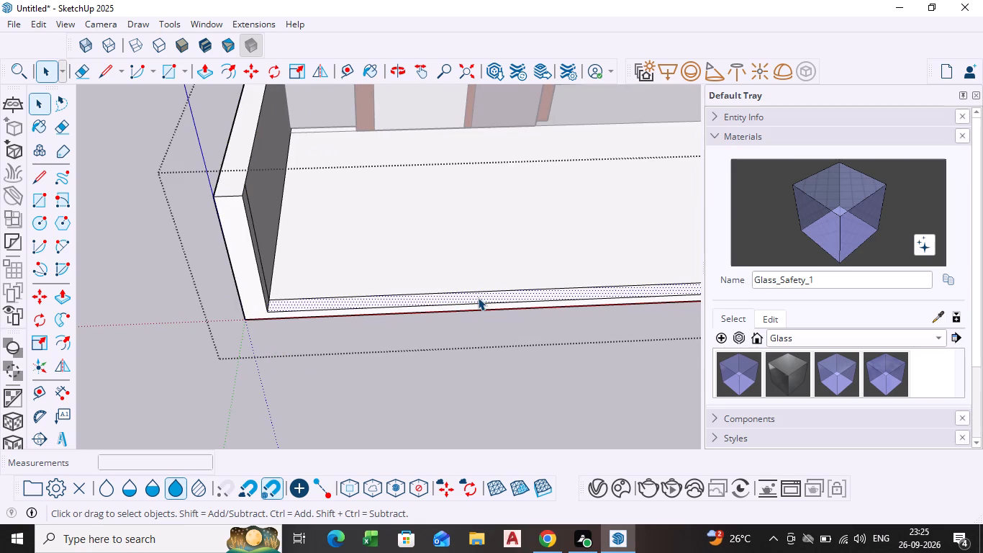
{"action": "scroll", "coordinate": [479, 303], "scroll_direction": "down", "scroll_amount": 4}
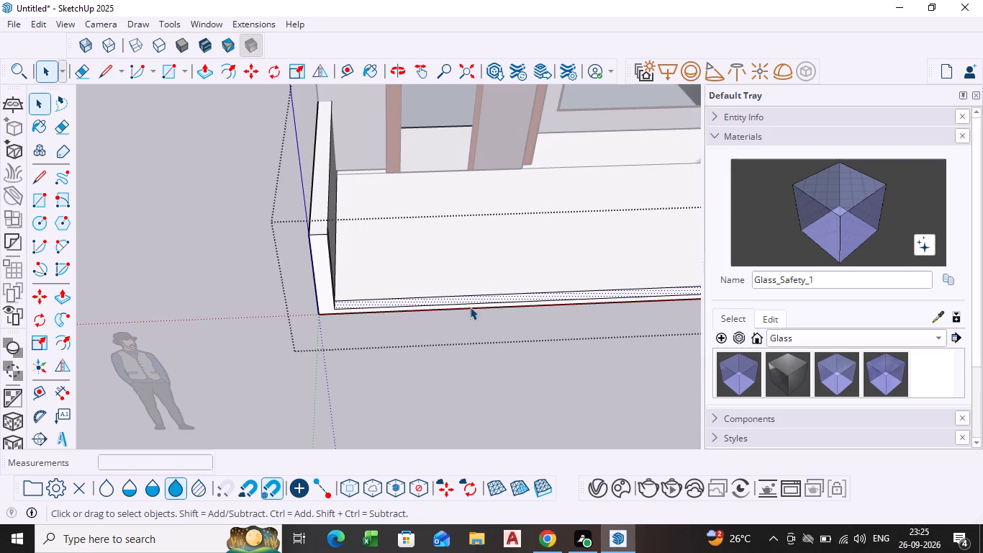
{"action": "middle_click_drag", "start_coordinate": [574, 310], "coordinate": [532, 302], "text": "shift"}
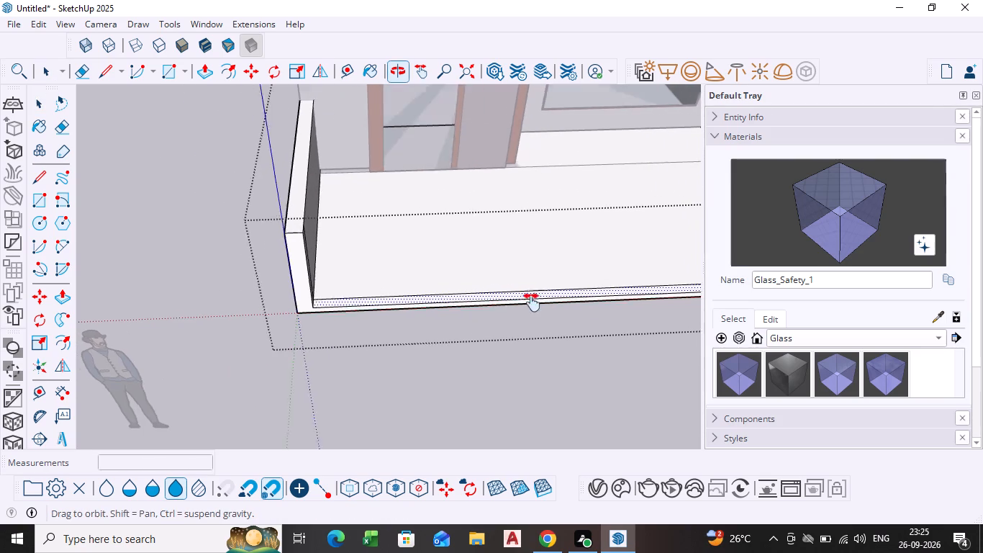
{"action": "middle_click_drag", "start_coordinate": [532, 302], "coordinate": [476, 316], "text": "shift"}
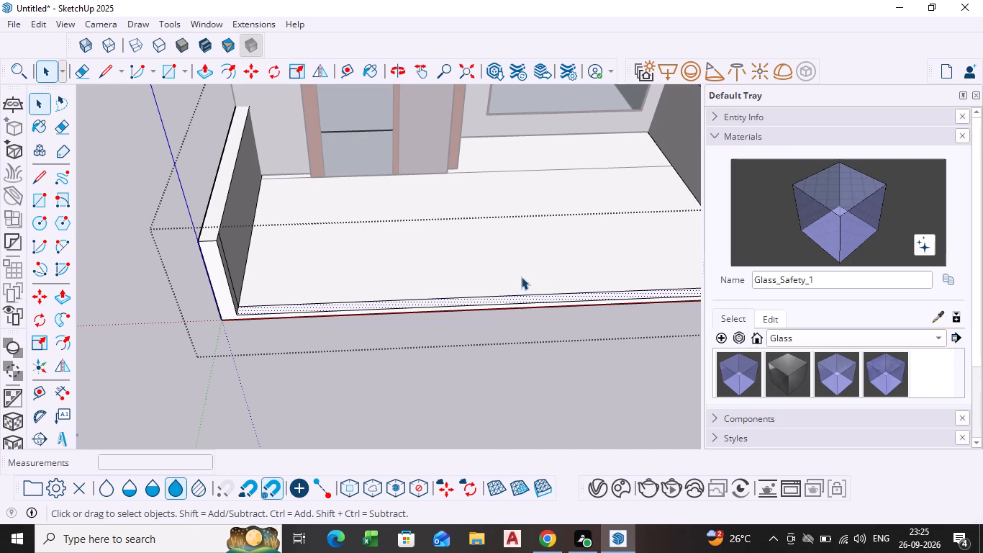
{"action": "key", "text": "l"}
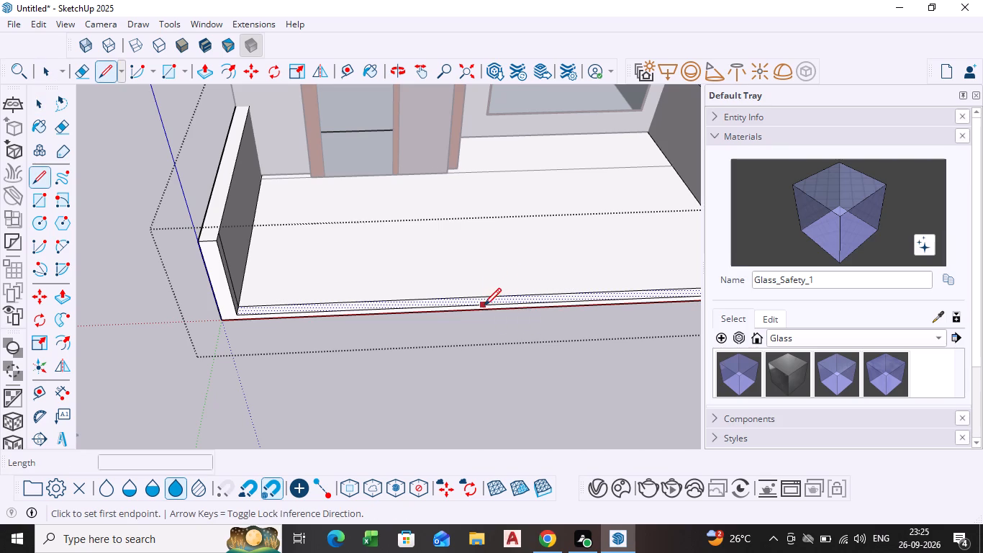
{"action": "left_click", "coordinate": [533, 293]}
{"action": "left_click", "coordinate": [534, 303]}
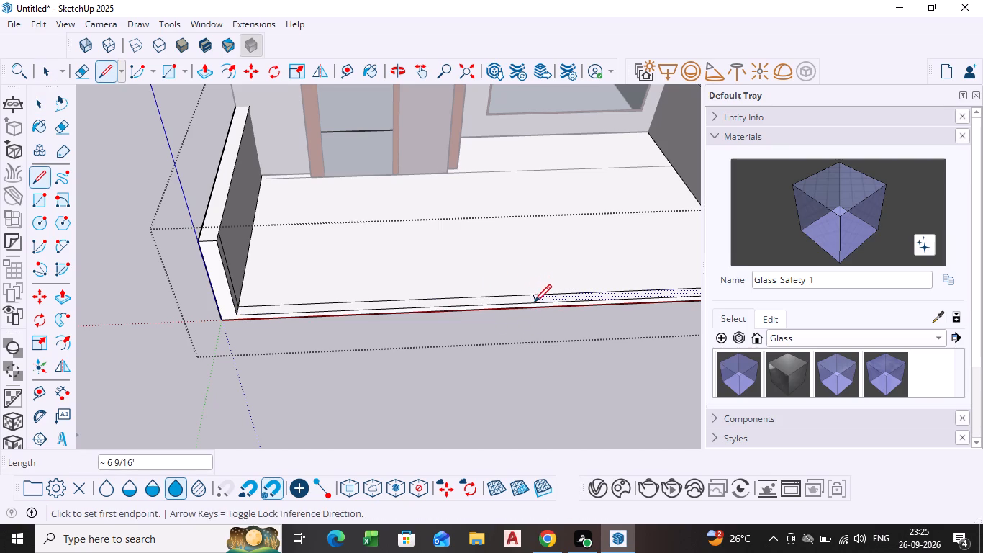
{"action": "key", "text": "space"}
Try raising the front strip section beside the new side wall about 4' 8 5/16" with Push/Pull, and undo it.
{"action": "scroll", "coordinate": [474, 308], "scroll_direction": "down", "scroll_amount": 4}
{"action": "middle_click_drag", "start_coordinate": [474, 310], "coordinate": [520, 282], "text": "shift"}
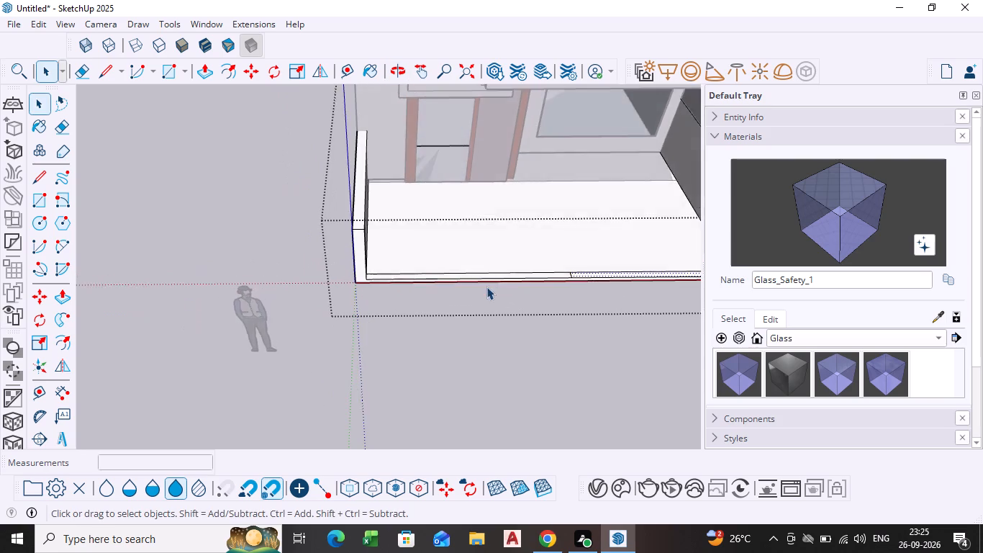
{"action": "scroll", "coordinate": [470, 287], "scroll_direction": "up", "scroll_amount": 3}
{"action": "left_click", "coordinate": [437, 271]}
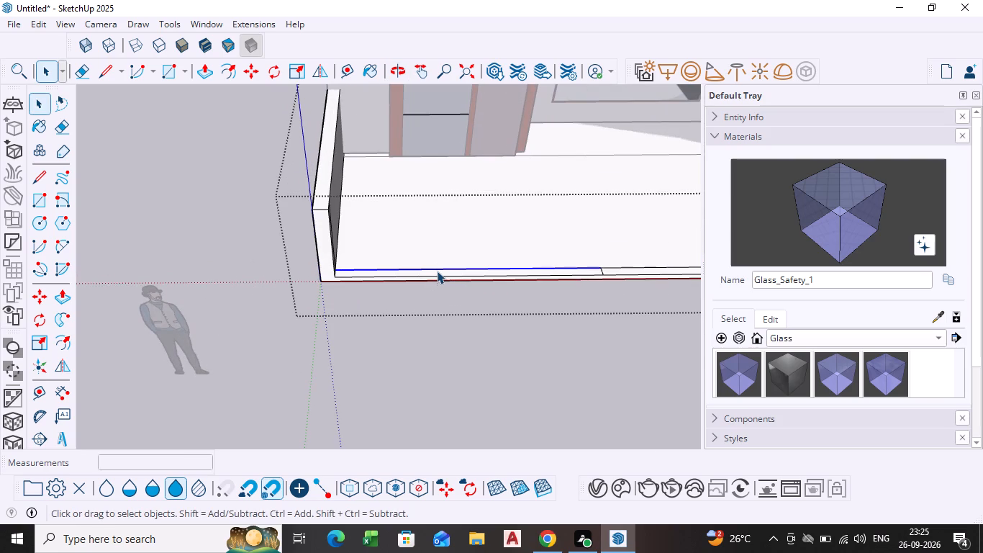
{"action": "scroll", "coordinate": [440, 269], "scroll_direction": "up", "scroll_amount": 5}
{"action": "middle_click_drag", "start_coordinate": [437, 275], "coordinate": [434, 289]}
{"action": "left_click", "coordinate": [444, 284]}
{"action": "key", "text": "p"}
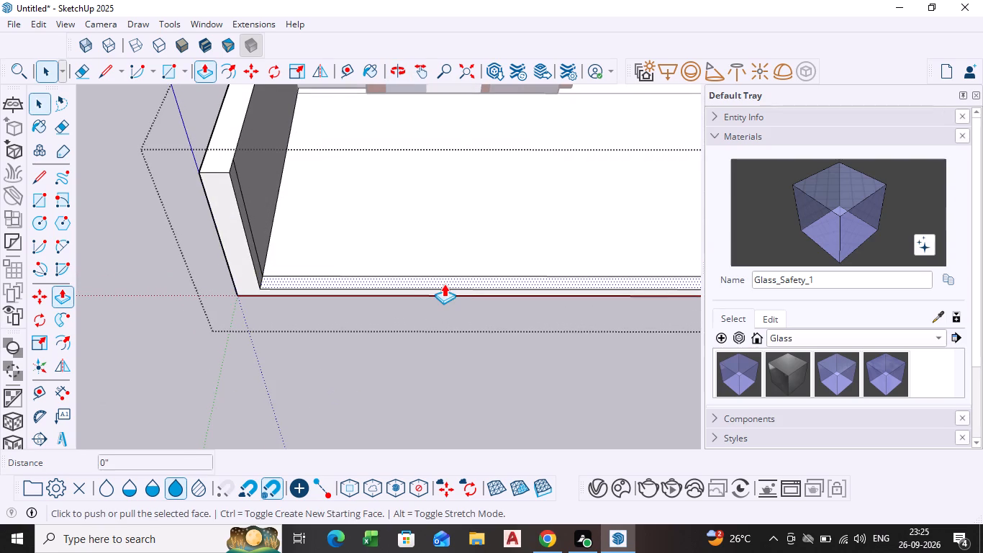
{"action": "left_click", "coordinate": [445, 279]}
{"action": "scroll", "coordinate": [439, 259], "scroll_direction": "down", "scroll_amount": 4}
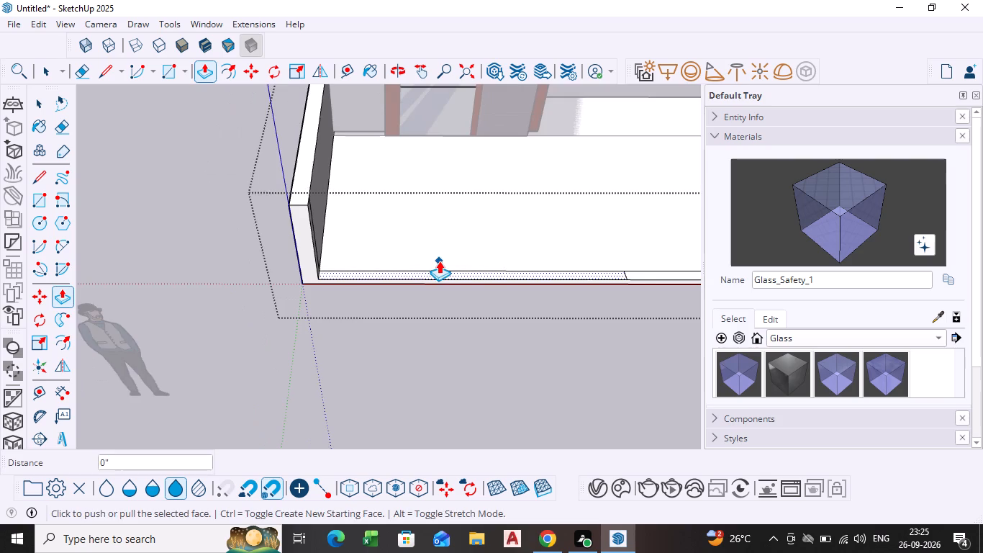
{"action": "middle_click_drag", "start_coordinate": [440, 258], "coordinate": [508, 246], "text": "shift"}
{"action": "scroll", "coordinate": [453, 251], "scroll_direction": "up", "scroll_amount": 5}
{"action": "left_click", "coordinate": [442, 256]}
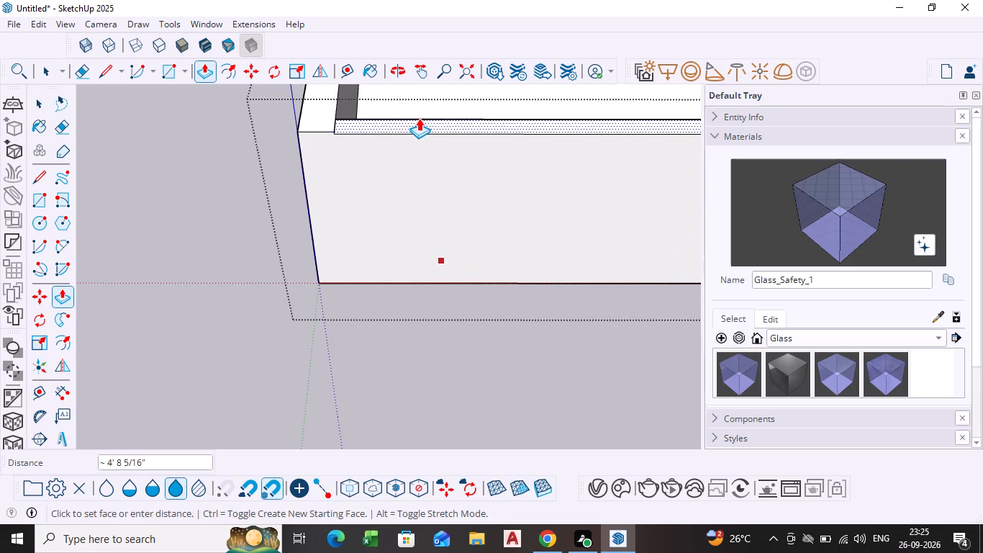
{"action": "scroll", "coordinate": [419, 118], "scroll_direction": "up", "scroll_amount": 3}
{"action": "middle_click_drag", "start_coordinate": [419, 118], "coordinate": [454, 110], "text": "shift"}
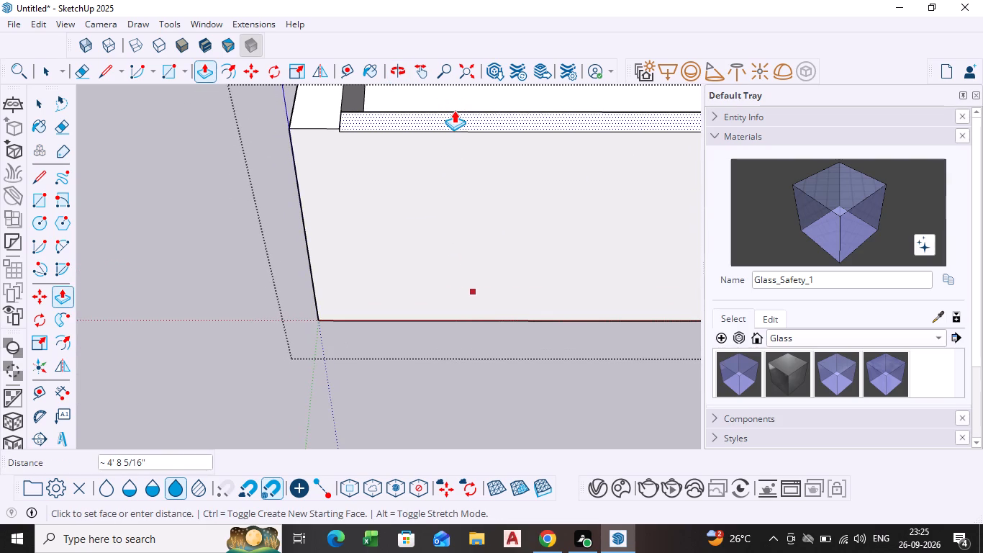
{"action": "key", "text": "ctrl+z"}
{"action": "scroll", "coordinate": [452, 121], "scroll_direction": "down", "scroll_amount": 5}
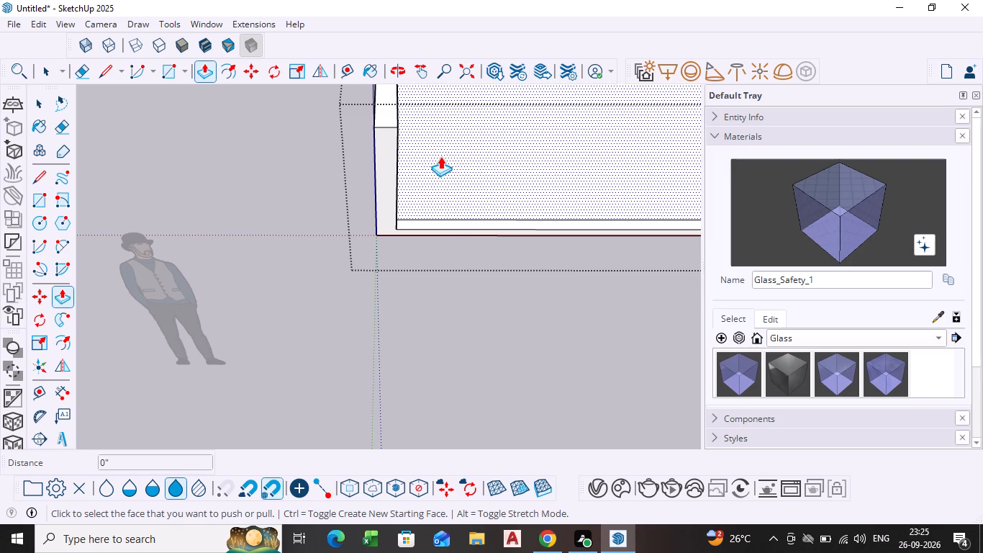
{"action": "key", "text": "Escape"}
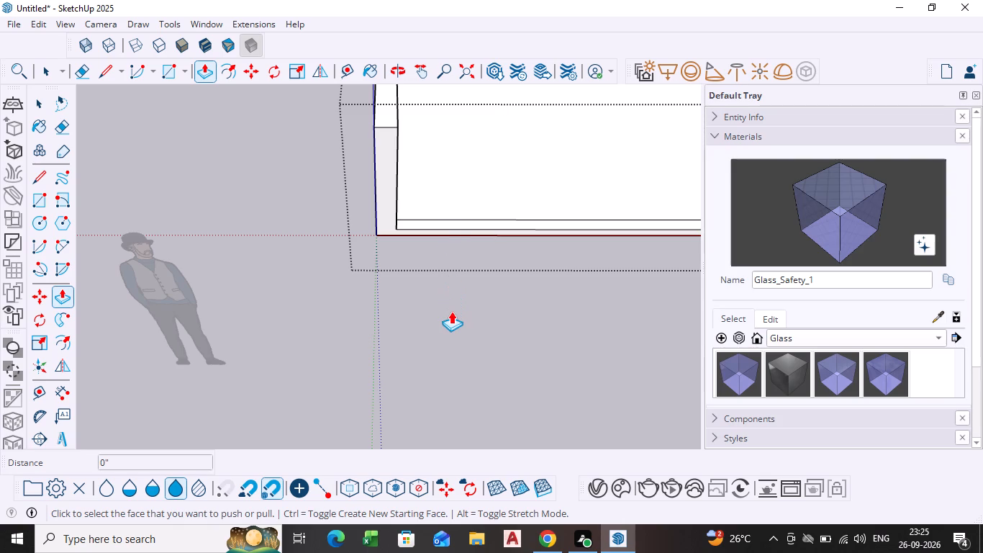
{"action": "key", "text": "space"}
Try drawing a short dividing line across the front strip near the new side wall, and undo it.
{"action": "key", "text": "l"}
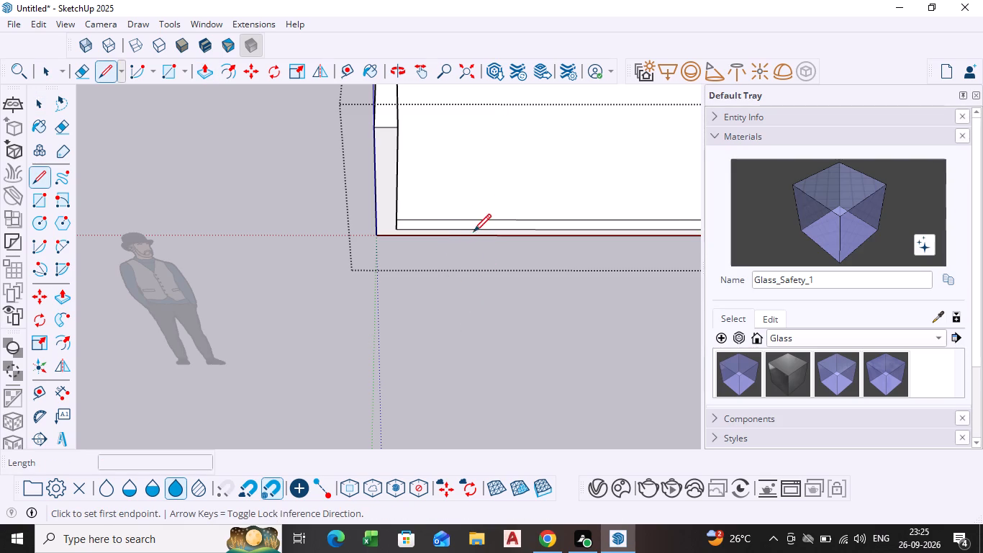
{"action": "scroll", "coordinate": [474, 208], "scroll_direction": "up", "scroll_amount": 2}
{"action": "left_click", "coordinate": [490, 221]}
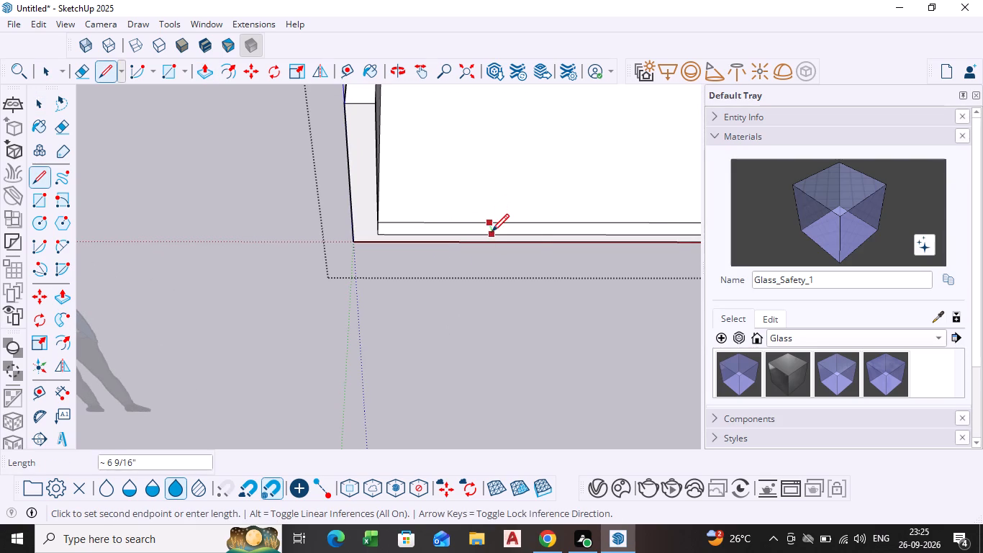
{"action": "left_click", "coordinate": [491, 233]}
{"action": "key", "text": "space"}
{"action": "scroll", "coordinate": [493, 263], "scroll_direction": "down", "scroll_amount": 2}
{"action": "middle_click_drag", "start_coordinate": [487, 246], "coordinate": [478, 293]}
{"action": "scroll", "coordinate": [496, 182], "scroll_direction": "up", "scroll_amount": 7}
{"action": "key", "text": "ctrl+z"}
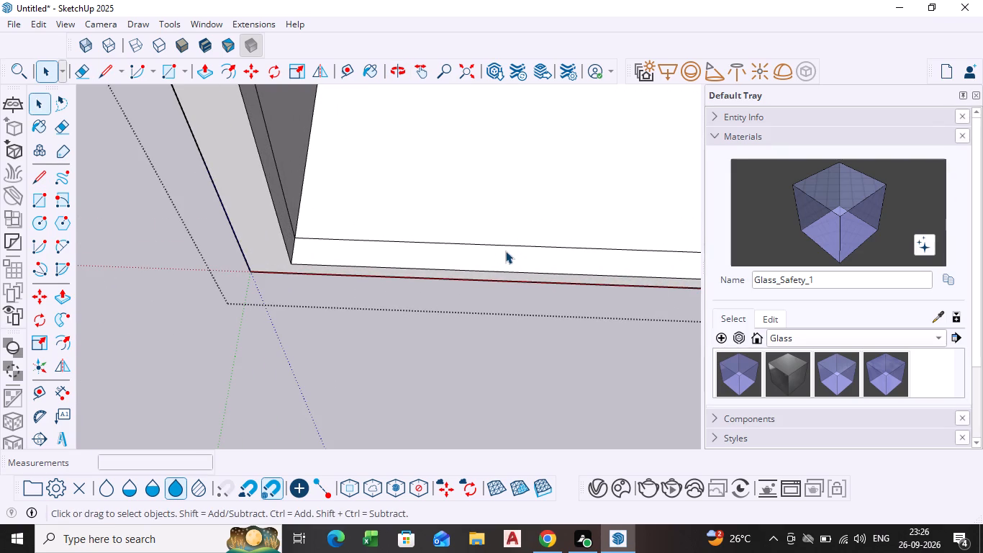
Draw a short dividing line across the front strip a little way from the new side wall's corner.
{"action": "key", "text": "l"}
{"action": "scroll", "coordinate": [502, 240], "scroll_direction": "up", "scroll_amount": 2}
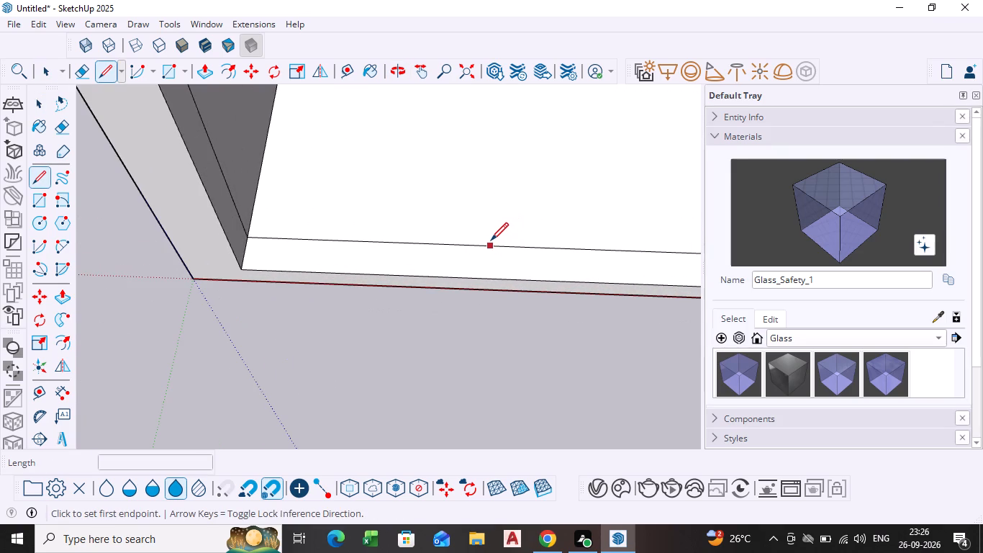
{"action": "left_click", "coordinate": [491, 242]}
{"action": "left_click", "coordinate": [489, 281]}
{"action": "key", "text": "space"}
{"action": "scroll", "coordinate": [448, 293], "scroll_direction": "down", "scroll_amount": 5}
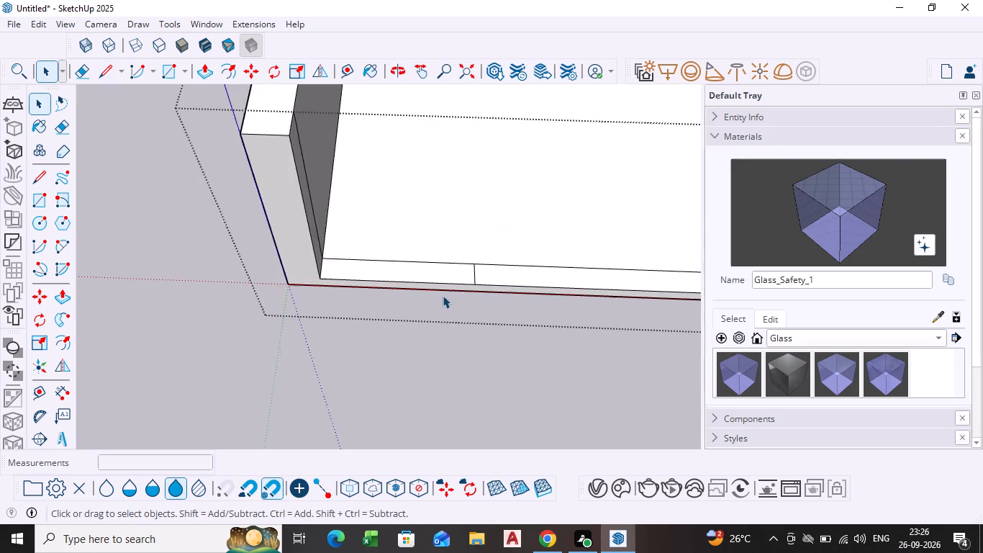
{"action": "scroll", "coordinate": [443, 295], "scroll_direction": "down", "scroll_amount": 5}
Push/Pull the short front strip section at the corner up about 4' 9" to the new side wall's top.
{"action": "left_click", "coordinate": [435, 280]}
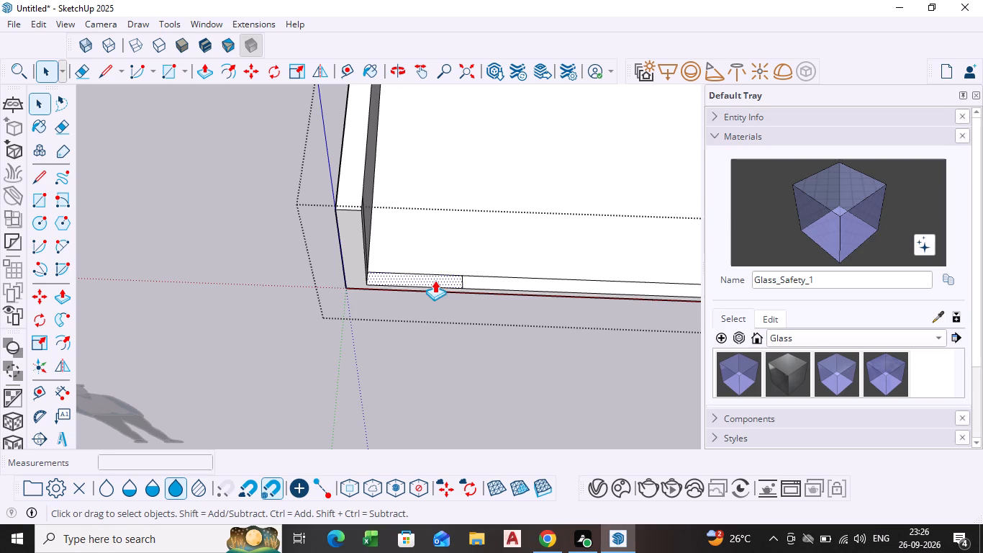
{"action": "key", "text": "p"}
{"action": "left_click", "coordinate": [434, 266]}
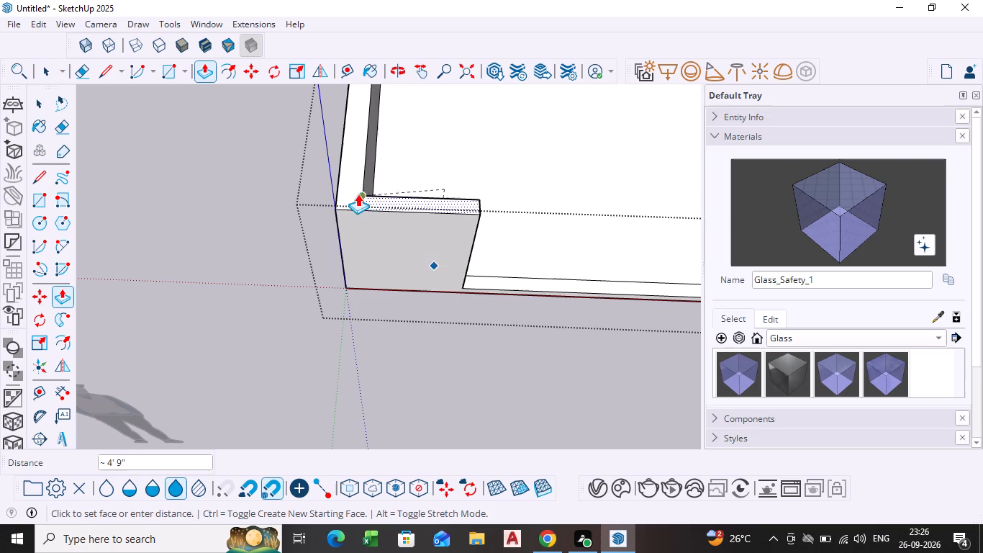
{"action": "left_click", "coordinate": [355, 193]}
{"action": "scroll", "coordinate": [439, 285], "scroll_direction": "down", "scroll_amount": 4}
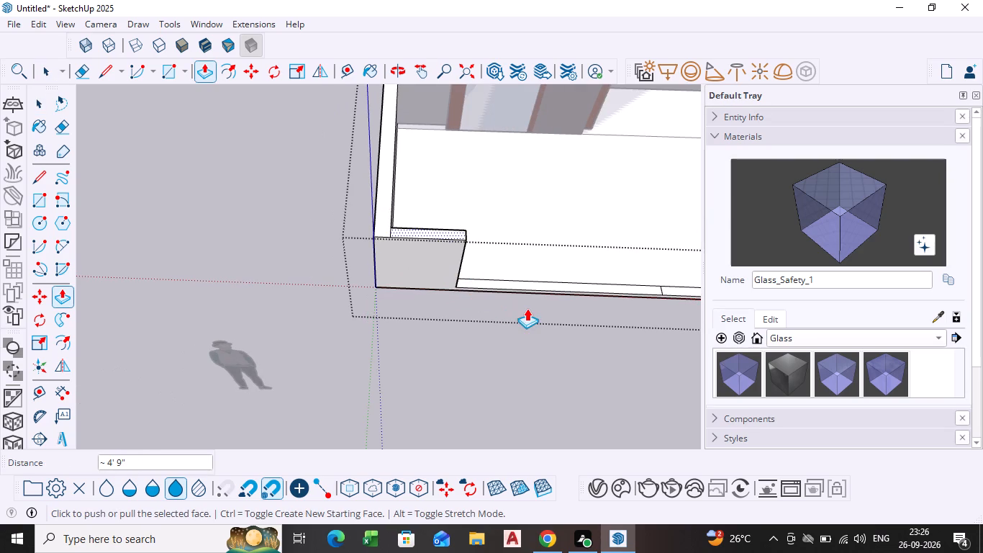
{"action": "middle_click_drag", "start_coordinate": [520, 302], "coordinate": [244, 287], "text": "shift"}
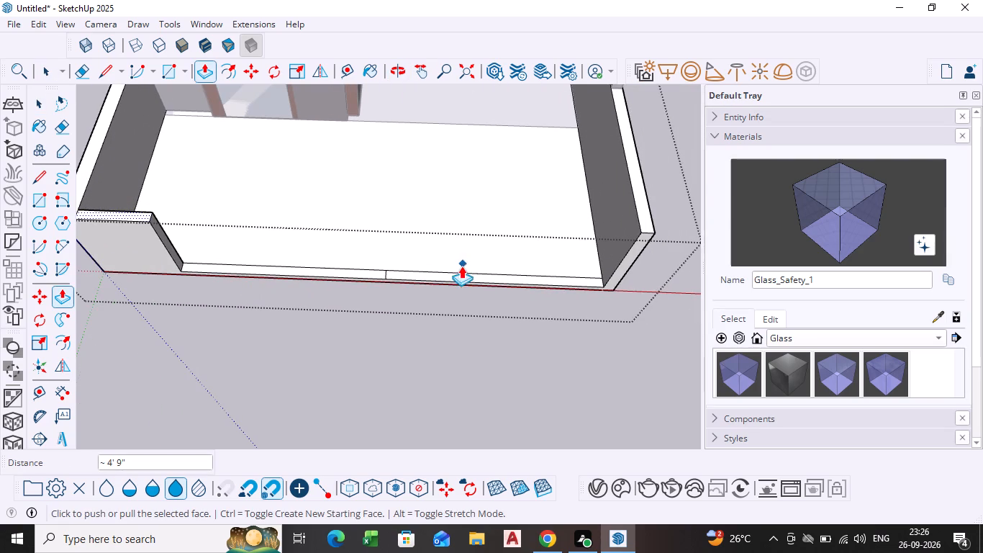
{"action": "scroll", "coordinate": [445, 279], "scroll_direction": "down", "scroll_amount": 11}
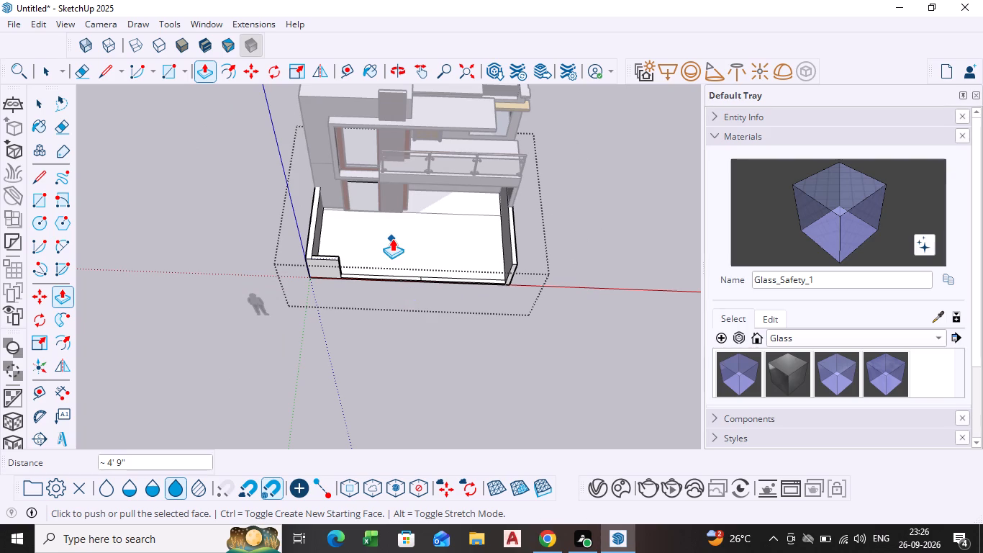
{"action": "scroll", "coordinate": [394, 283], "scroll_direction": "up", "scroll_amount": 8}
{"action": "key", "text": "space"}
{"action": "scroll", "coordinate": [451, 283], "scroll_direction": "up", "scroll_amount": 1}
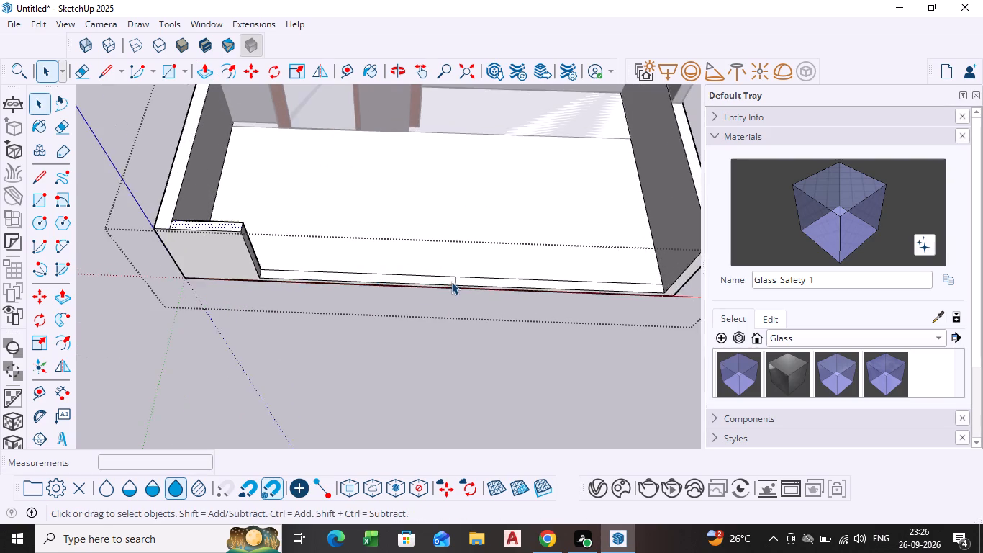
Draw a second short dividing line across the front strip, between the corner pillar and the existing dividing line.
{"action": "scroll", "coordinate": [451, 282], "scroll_direction": "up", "scroll_amount": 1}
{"action": "scroll", "coordinate": [452, 279], "scroll_direction": "down", "scroll_amount": 5}
{"action": "scroll", "coordinate": [448, 278], "scroll_direction": "up", "scroll_amount": 4}
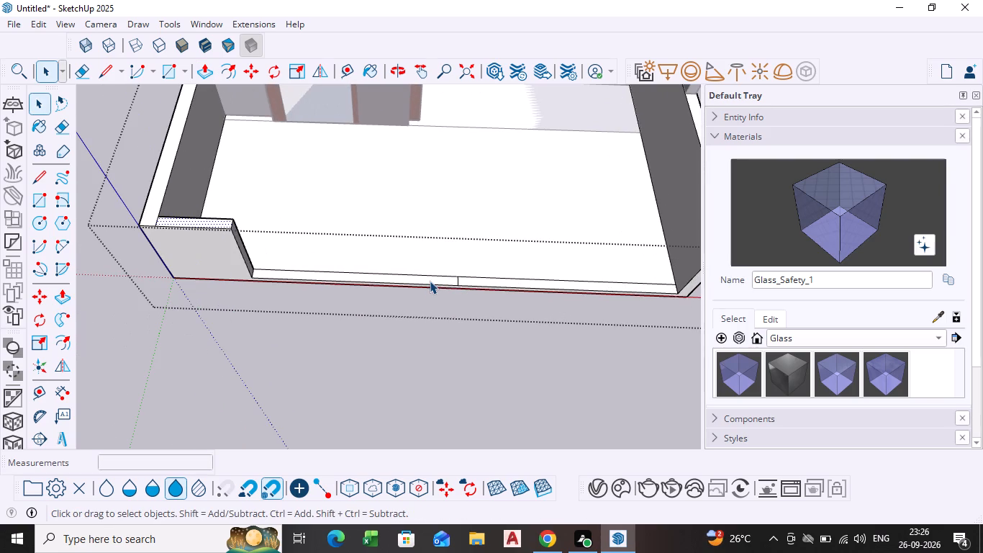
{"action": "scroll", "coordinate": [430, 281], "scroll_direction": "down", "scroll_amount": 1, "text": "shift"}
{"action": "middle_click_drag", "start_coordinate": [430, 281], "coordinate": [453, 281], "text": "shift"}
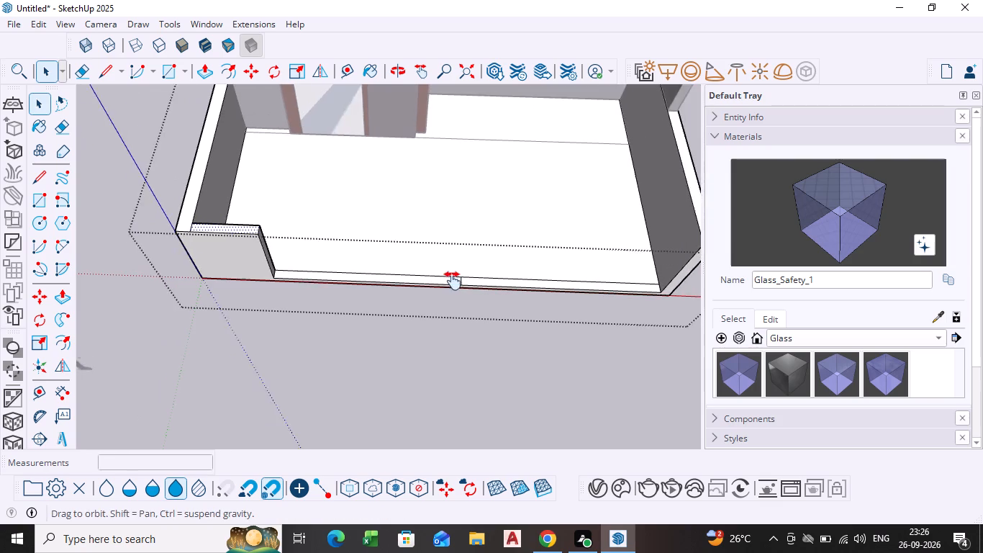
{"action": "middle_click_drag", "start_coordinate": [453, 281], "coordinate": [506, 284], "text": "shift"}
{"action": "scroll", "coordinate": [525, 284], "scroll_direction": "up", "scroll_amount": 3}
{"action": "key", "text": "l"}
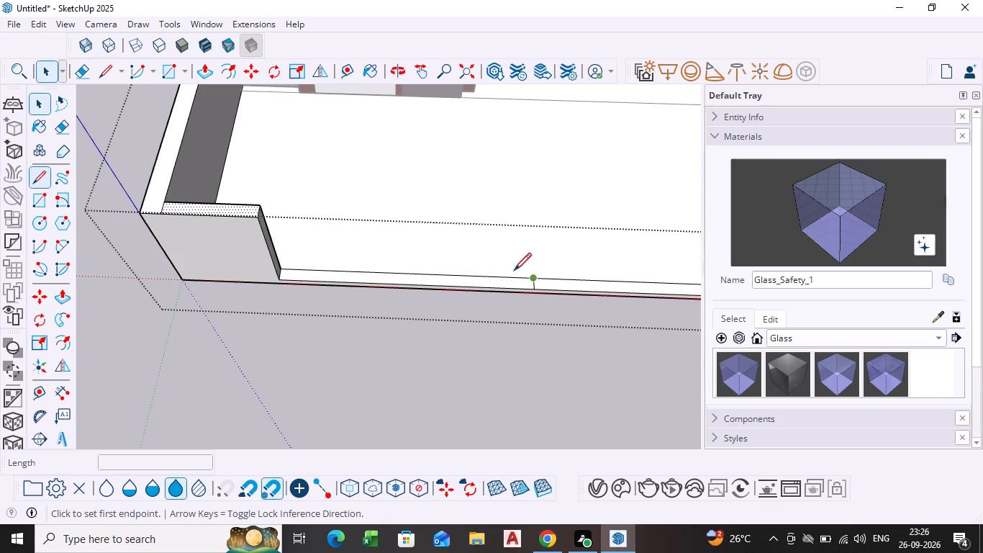
{"action": "left_click", "coordinate": [461, 276]}
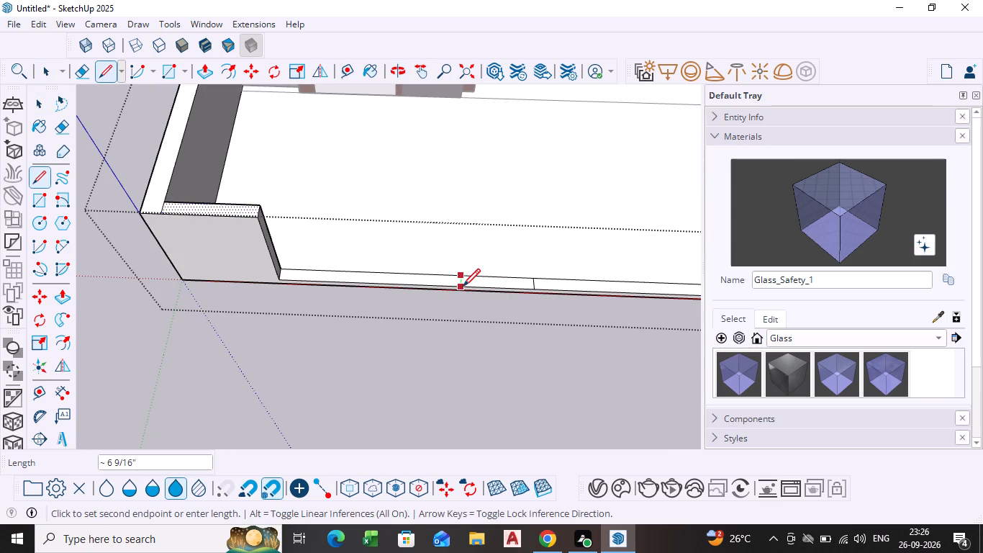
{"action": "left_click", "coordinate": [463, 288]}
{"action": "key", "text": "space"}
Move the older dividing line about 1' 6 3/4" along the front strip, away from the newly drawn line.
{"action": "left_click", "coordinate": [534, 279]}
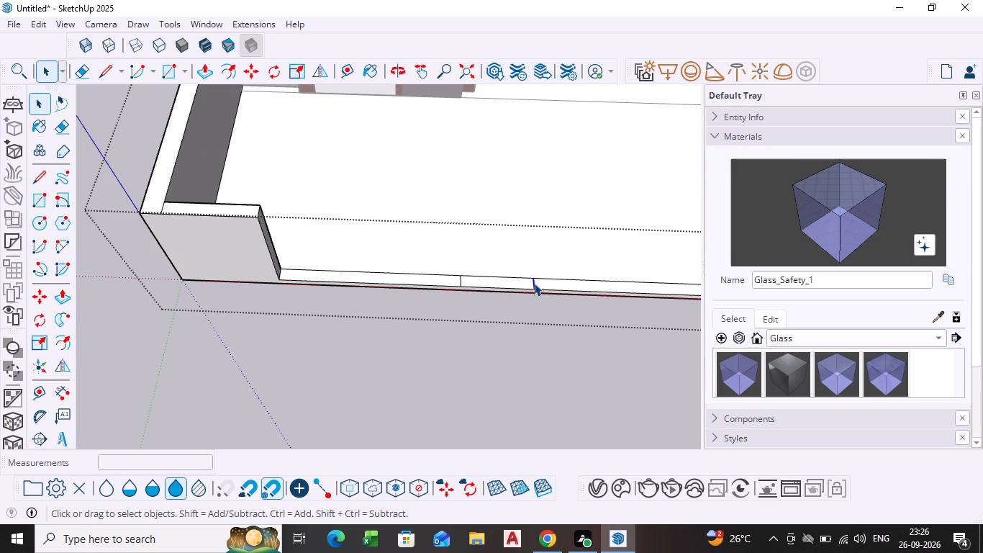
{"action": "scroll", "coordinate": [534, 284], "scroll_direction": "up", "scroll_amount": 3}
{"action": "key", "text": "m"}
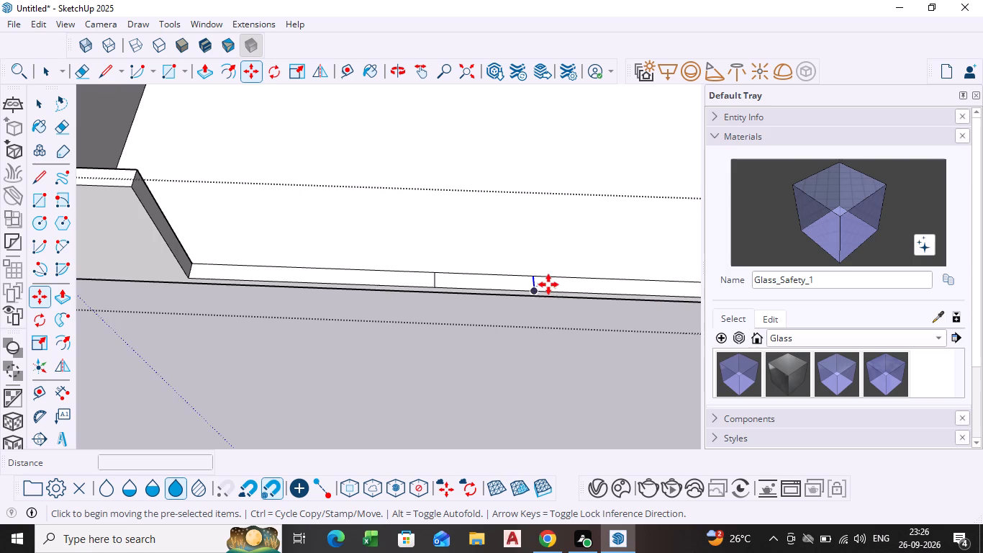
{"action": "scroll", "coordinate": [547, 283], "scroll_direction": "up", "scroll_amount": 3}
{"action": "left_click", "coordinate": [530, 291]}
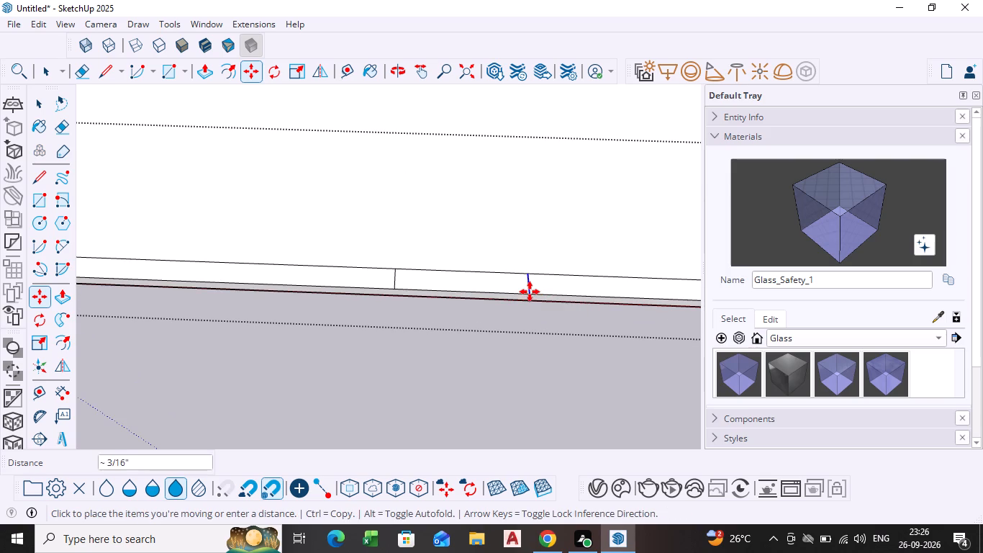
{"action": "left_click", "coordinate": [592, 284]}
{"action": "key", "text": "space"}
Push/Pull the strip section between the two dividing lines up about 4' 9", level with the corner wall section's top.
{"action": "scroll", "coordinate": [479, 315], "scroll_direction": "down", "scroll_amount": 10}
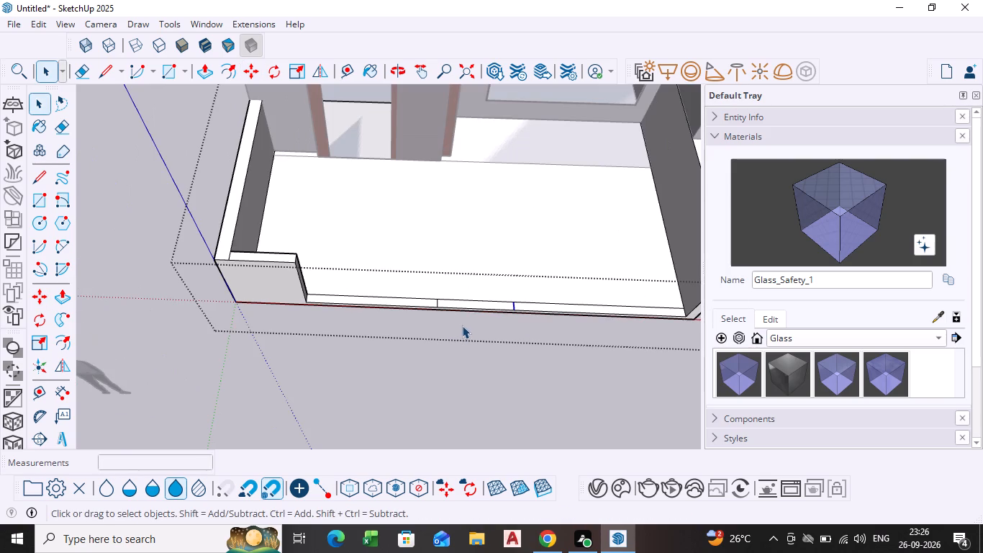
{"action": "left_click", "coordinate": [467, 300]}
{"action": "left_click", "coordinate": [467, 302]}
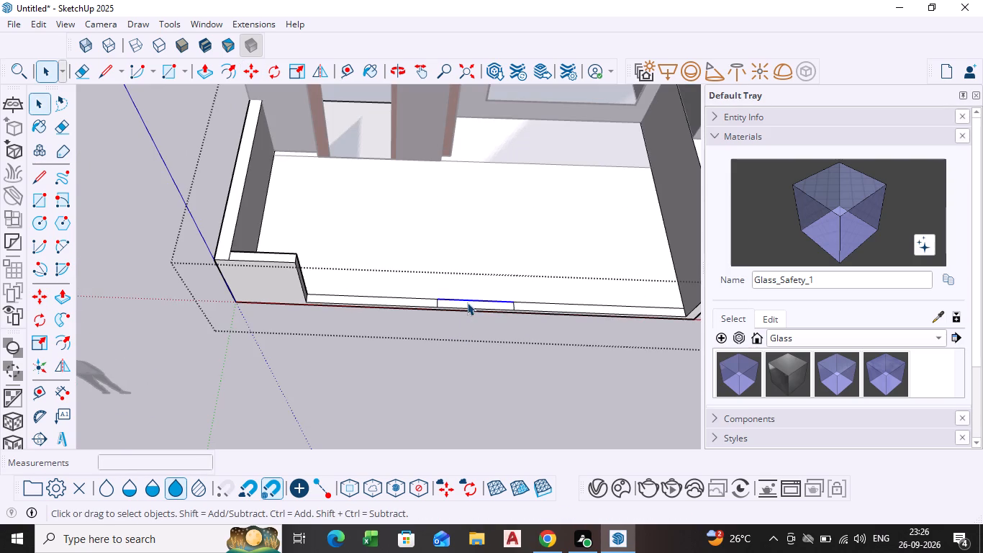
{"action": "left_click", "coordinate": [467, 302]}
{"action": "scroll", "coordinate": [467, 304], "scroll_direction": "up", "scroll_amount": 4}
{"action": "left_click", "coordinate": [467, 304]}
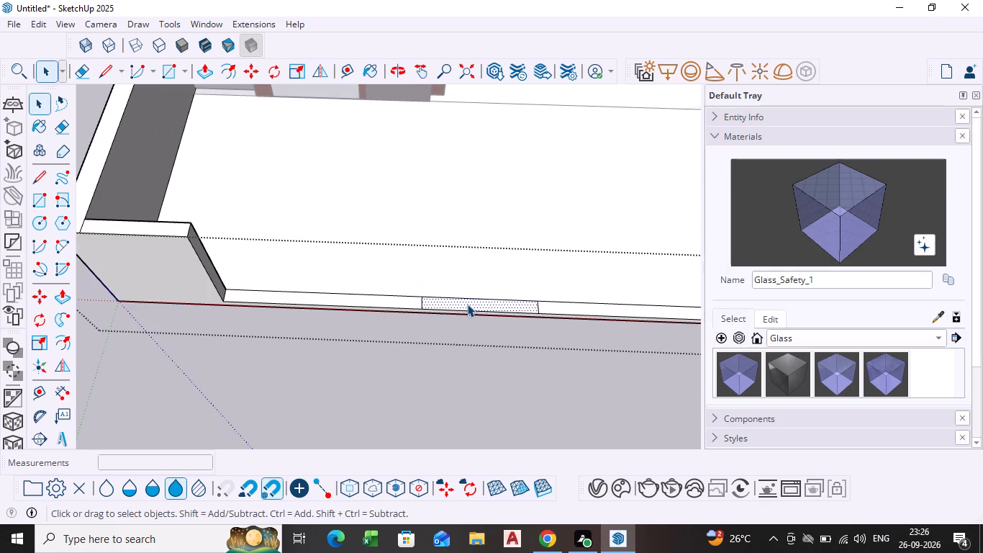
{"action": "key", "text": "p"}
{"action": "left_click", "coordinate": [467, 300]}
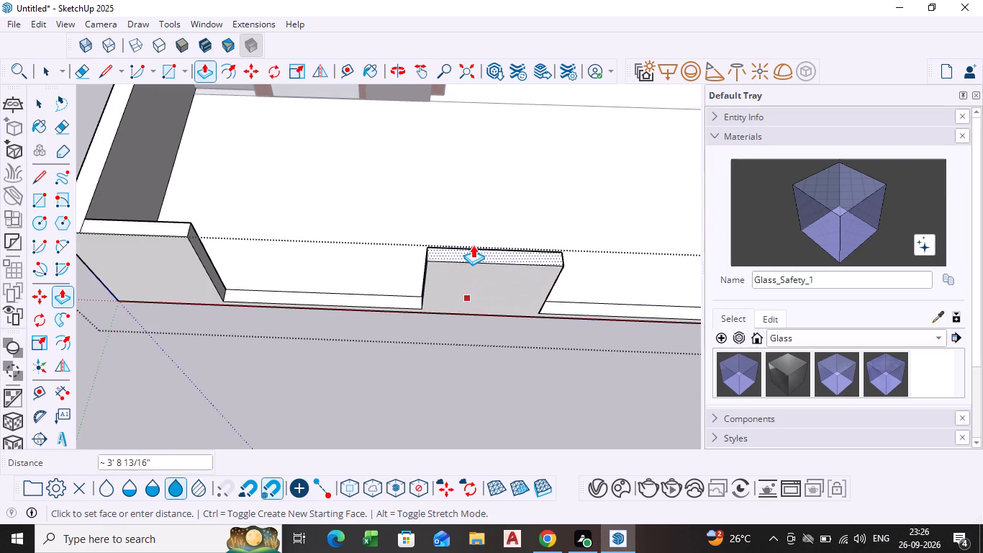
{"action": "scroll", "coordinate": [472, 244], "scroll_direction": "down", "scroll_amount": 6}
{"action": "middle_click_drag", "start_coordinate": [472, 244], "coordinate": [565, 223], "text": "shift"}
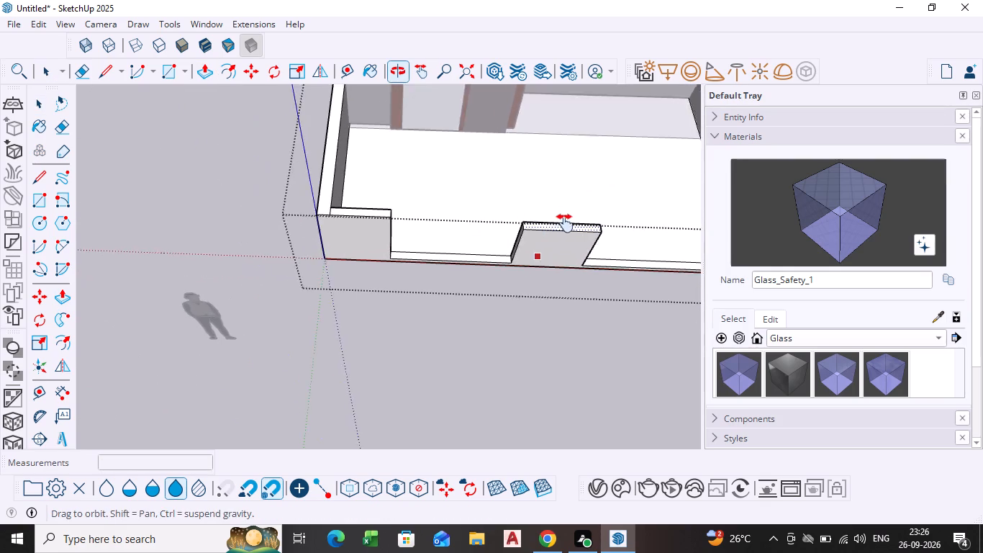
{"action": "middle_click_drag", "start_coordinate": [565, 223], "coordinate": [573, 219], "text": "shift"}
{"action": "left_click", "coordinate": [403, 206]}
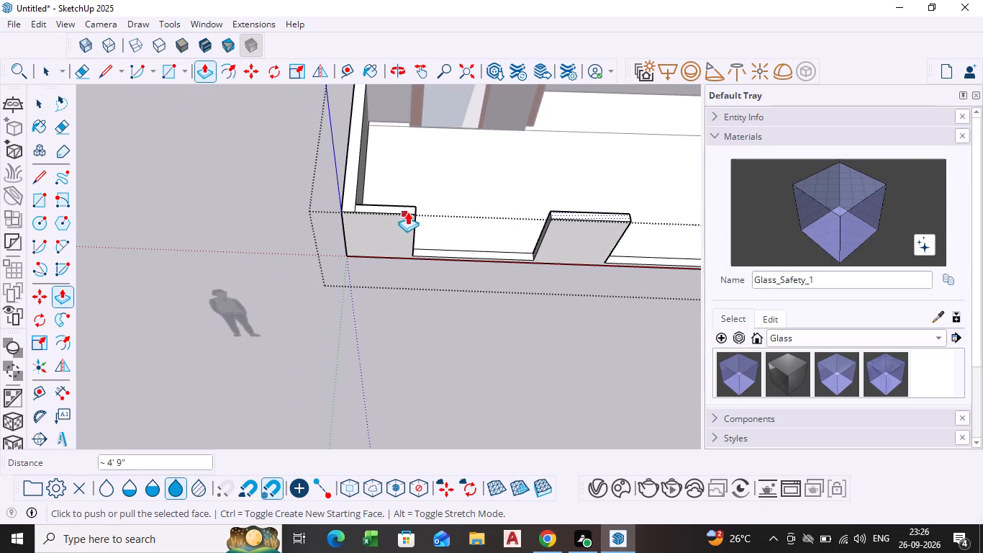
{"action": "key", "text": "space"}
Examine the raised front boundary wall sections against the house from the front and from above.
{"action": "scroll", "coordinate": [448, 259], "scroll_direction": "down", "scroll_amount": 5}
{"action": "middle_click_drag", "start_coordinate": [453, 284], "coordinate": [443, 162]}
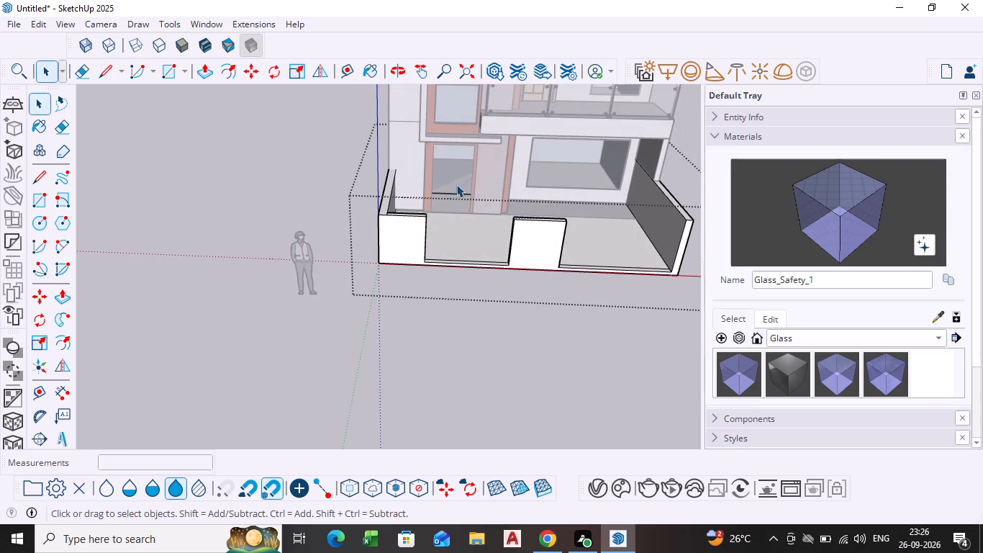
{"action": "scroll", "coordinate": [529, 215], "scroll_direction": "down", "scroll_amount": 3}
{"action": "scroll", "coordinate": [542, 296], "scroll_direction": "down", "scroll_amount": 1}
{"action": "middle_click_drag", "start_coordinate": [542, 296], "coordinate": [524, 269]}
{"action": "scroll", "coordinate": [473, 264], "scroll_direction": "up", "scroll_amount": 3}
{"action": "middle_click_drag", "start_coordinate": [468, 266], "coordinate": [454, 250]}
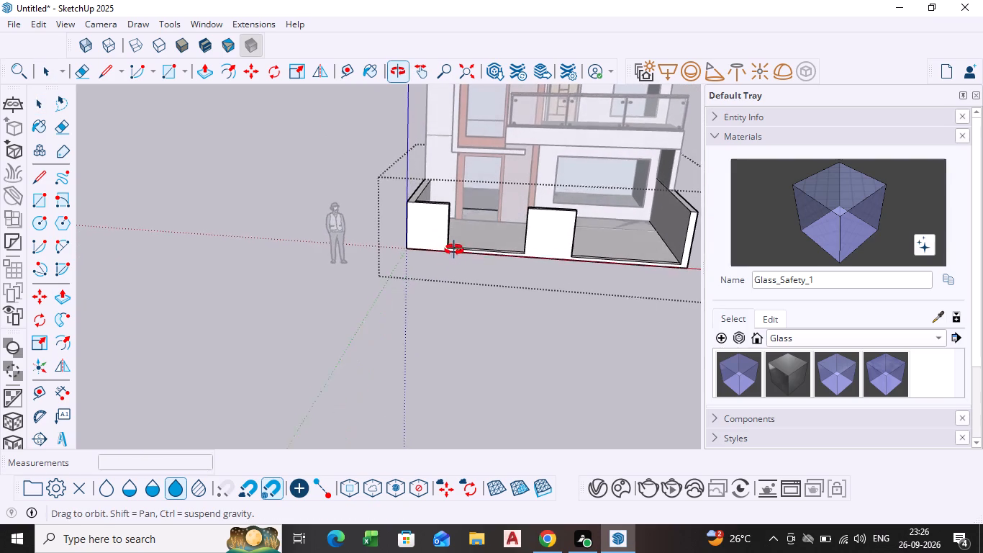
{"action": "middle_click_drag", "start_coordinate": [454, 250], "coordinate": [461, 308]}
{"action": "middle_click_drag", "start_coordinate": [571, 271], "coordinate": [563, 302]}
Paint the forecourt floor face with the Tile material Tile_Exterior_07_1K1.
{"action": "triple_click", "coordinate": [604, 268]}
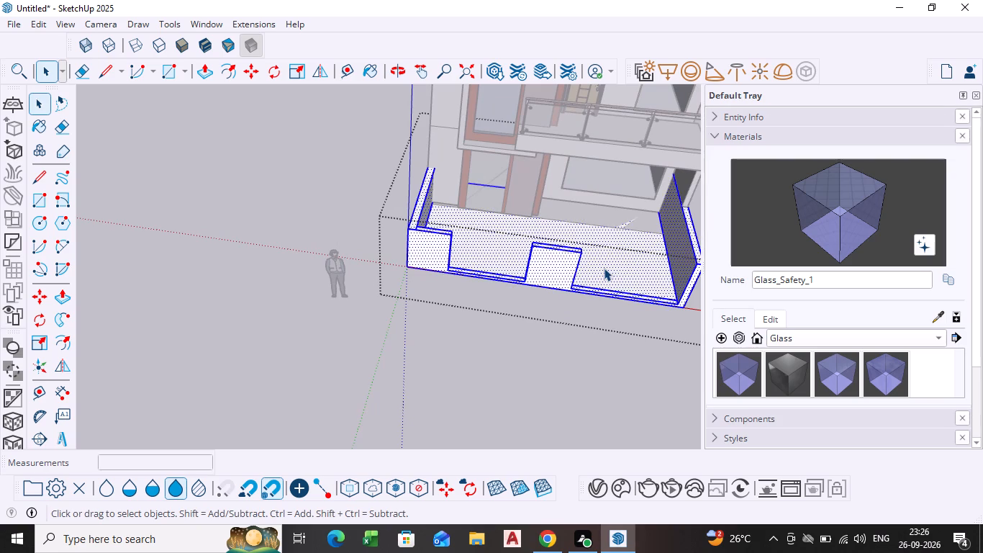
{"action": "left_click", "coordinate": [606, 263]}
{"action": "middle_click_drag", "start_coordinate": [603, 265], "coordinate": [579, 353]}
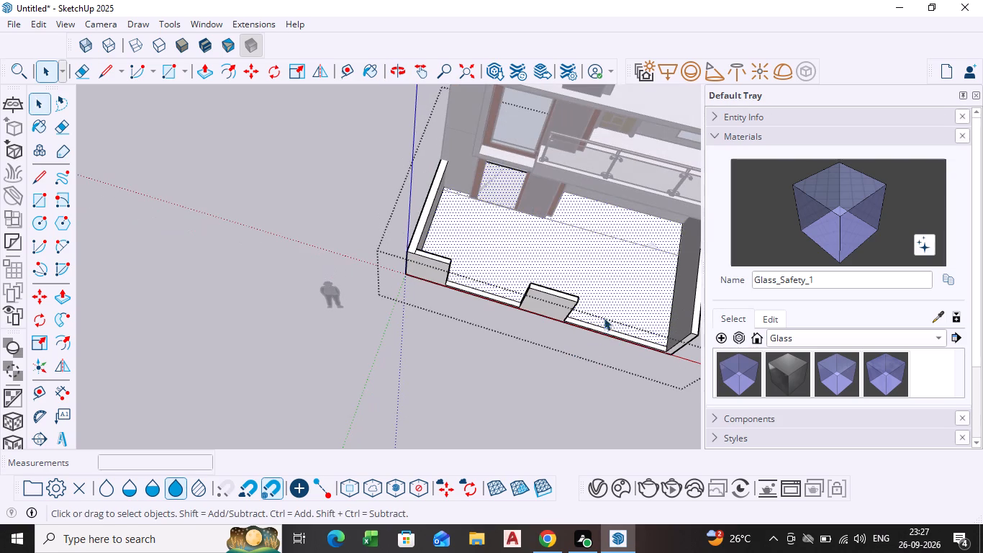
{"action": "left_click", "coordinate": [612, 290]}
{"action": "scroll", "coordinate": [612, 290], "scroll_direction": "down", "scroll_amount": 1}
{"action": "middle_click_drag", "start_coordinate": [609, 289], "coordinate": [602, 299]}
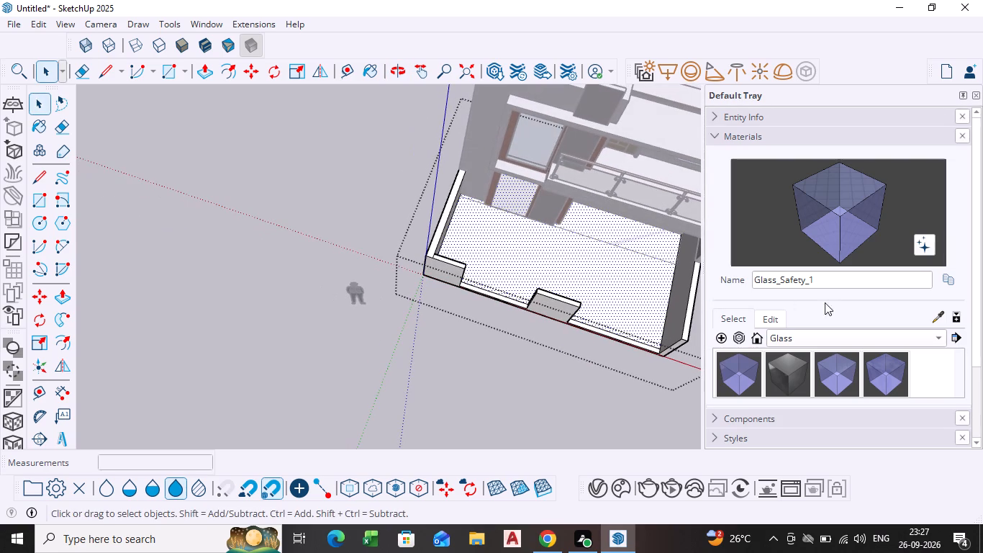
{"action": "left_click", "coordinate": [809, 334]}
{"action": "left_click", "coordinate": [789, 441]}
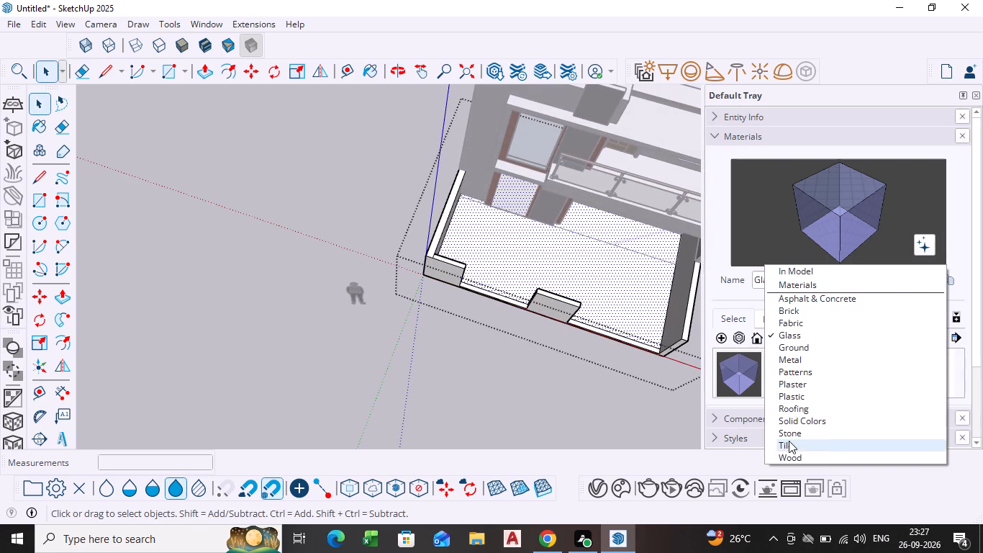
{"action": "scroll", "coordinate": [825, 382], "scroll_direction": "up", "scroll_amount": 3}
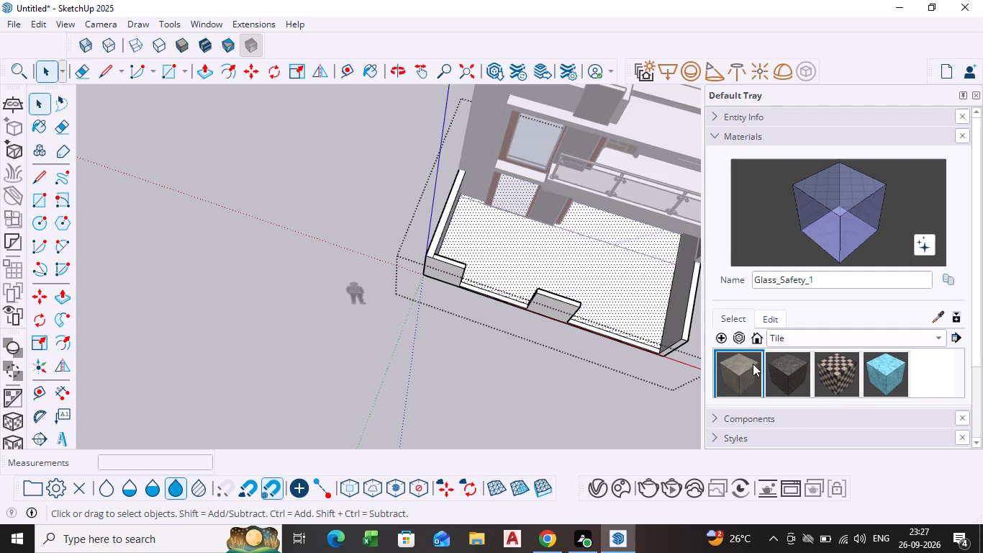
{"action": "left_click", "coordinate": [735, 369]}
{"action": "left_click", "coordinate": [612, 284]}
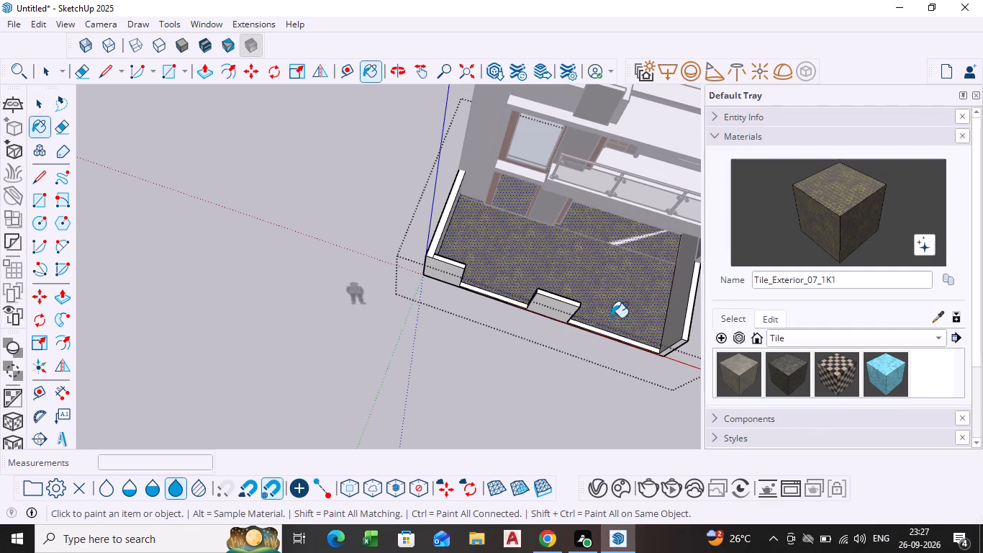
Paint the forecourt floor face with the Stone material Marble_01_1K and exit the group.
{"action": "scroll", "coordinate": [765, 372], "scroll_direction": "down", "scroll_amount": 3}
{"action": "left_click", "coordinate": [823, 238]}
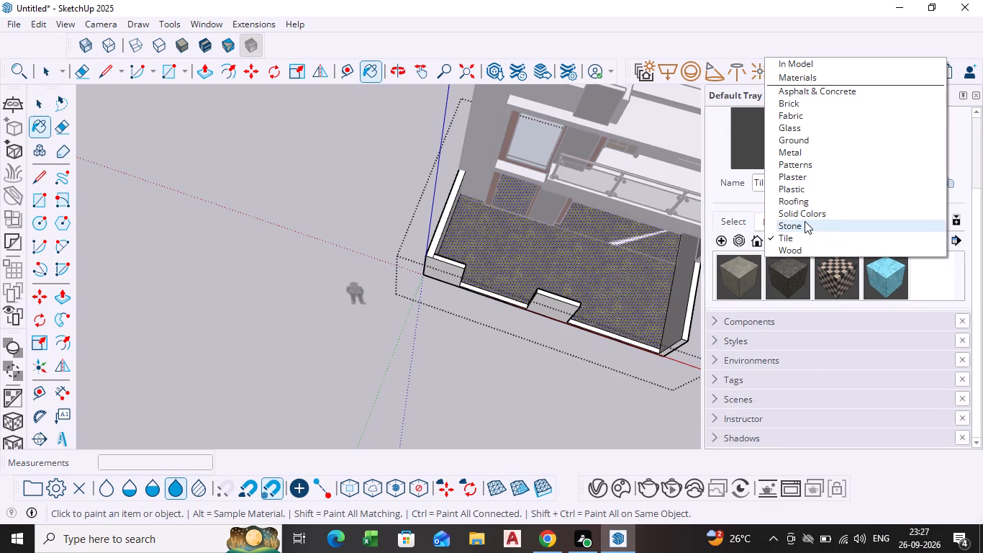
{"action": "left_click", "coordinate": [805, 221]}
{"action": "left_click", "coordinate": [646, 281]}
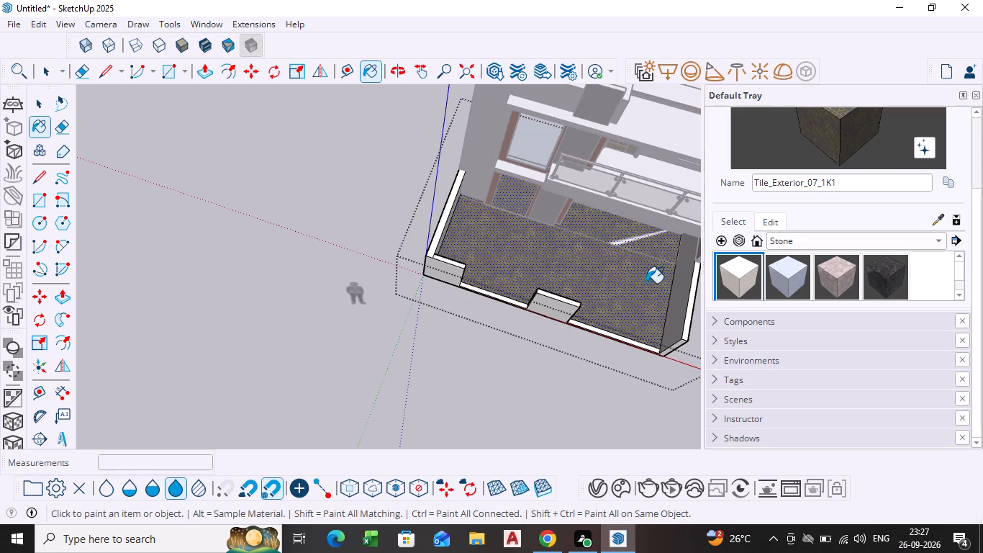
{"action": "left_click", "coordinate": [742, 284]}
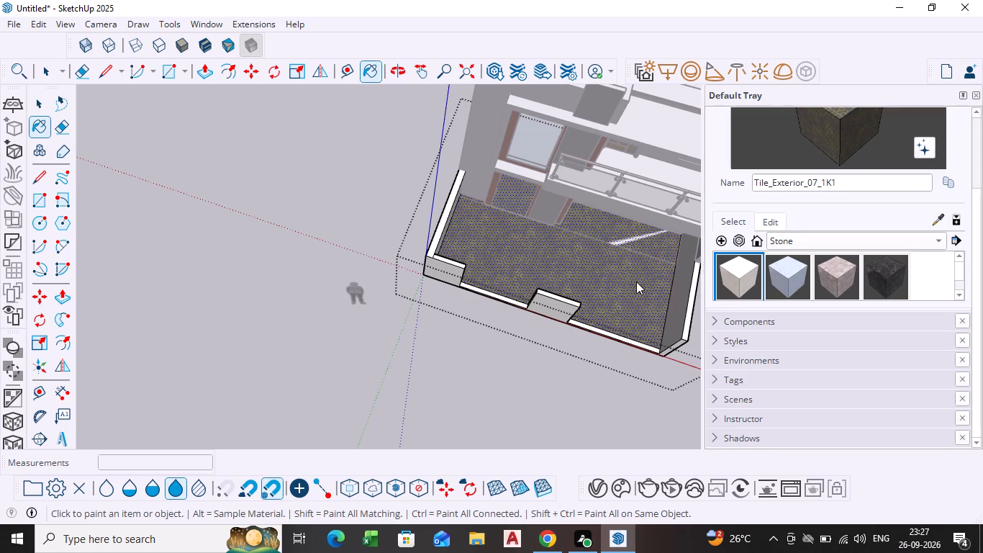
{"action": "left_click", "coordinate": [634, 279]}
{"action": "middle_click_drag", "start_coordinate": [529, 371], "coordinate": [615, 240]}
{"action": "key", "text": "space"}
{"action": "left_click", "coordinate": [678, 161]}
Examine the whole house, forecourt floor and boundary walls from the front at different angles.
{"action": "scroll", "coordinate": [573, 324], "scroll_direction": "down", "scroll_amount": 1}
{"action": "middle_click_drag", "start_coordinate": [570, 326], "coordinate": [565, 326]}
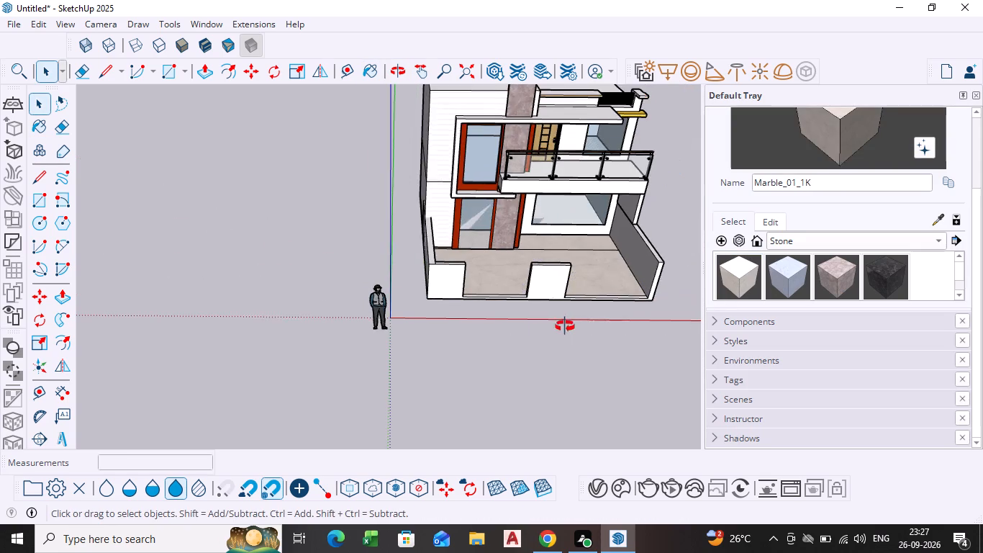
{"action": "middle_click_drag", "start_coordinate": [565, 326], "coordinate": [518, 324]}
{"action": "middle_click_drag", "start_coordinate": [602, 292], "coordinate": [506, 275], "text": "shift"}
{"action": "scroll", "coordinate": [506, 275], "scroll_direction": "down", "scroll_amount": 1}
{"action": "middle_click_drag", "start_coordinate": [474, 320], "coordinate": [512, 268]}
{"action": "scroll", "coordinate": [504, 212], "scroll_direction": "up", "scroll_amount": 4}
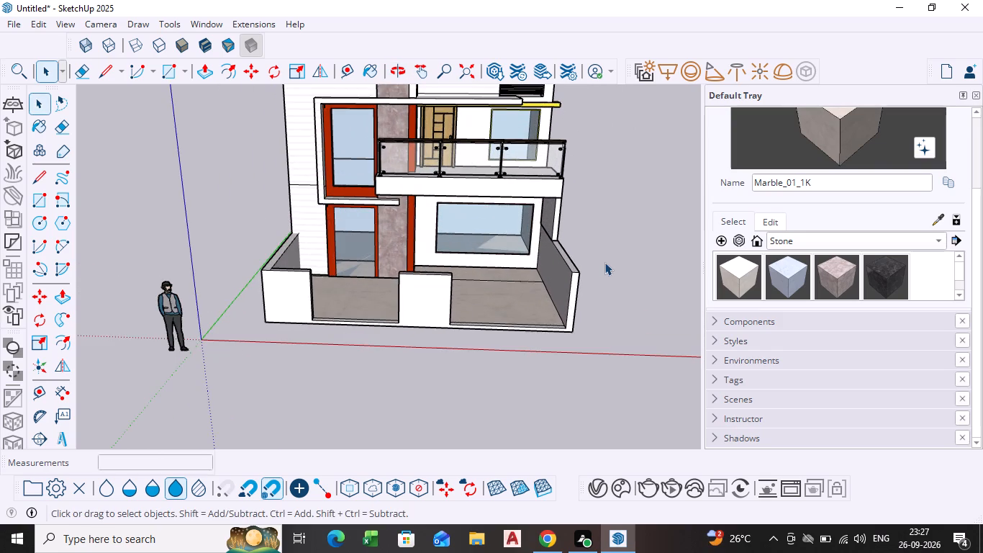
{"action": "scroll", "coordinate": [610, 262], "scroll_direction": "down", "scroll_amount": 2}
{"action": "middle_click_drag", "start_coordinate": [478, 261], "coordinate": [541, 315], "text": "shift"}
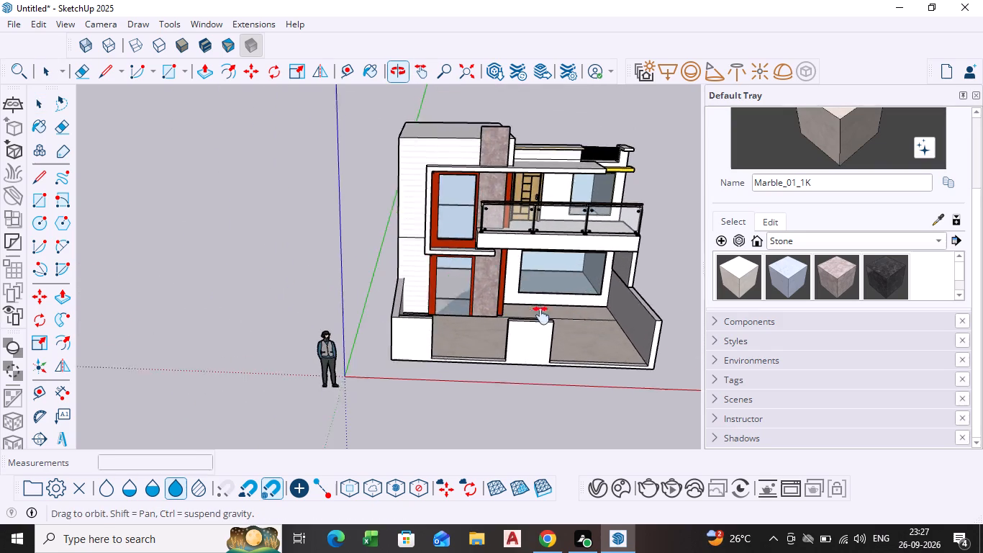
{"action": "middle_click_drag", "start_coordinate": [541, 315], "coordinate": [541, 316], "text": "shift"}
{"action": "middle_click_drag", "start_coordinate": [540, 325], "coordinate": [538, 281]}
{"action": "scroll", "coordinate": [539, 277], "scroll_direction": "up", "scroll_amount": 3}
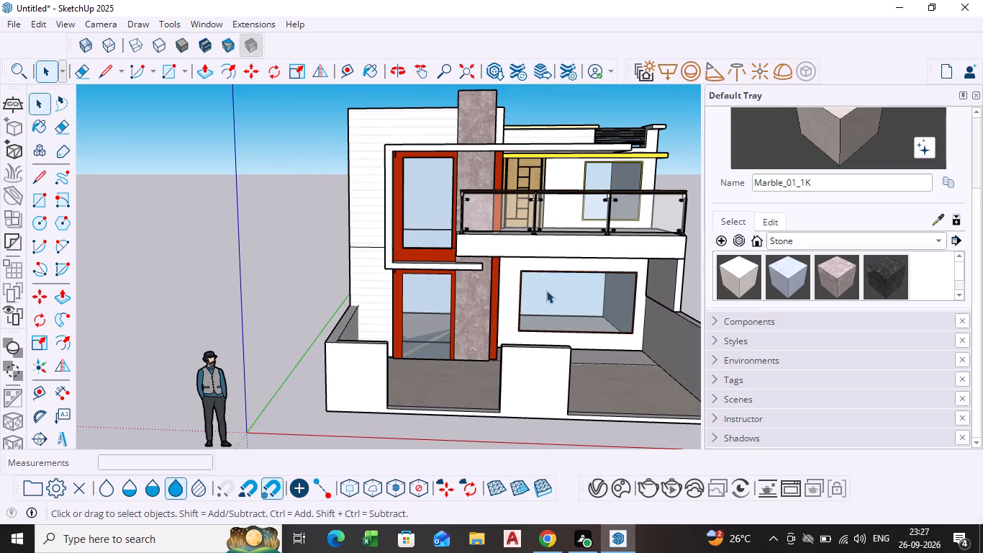
{"action": "scroll", "coordinate": [546, 290], "scroll_direction": "down", "scroll_amount": 1}
{"action": "middle_click_drag", "start_coordinate": [545, 290], "coordinate": [509, 290], "text": "shift"}
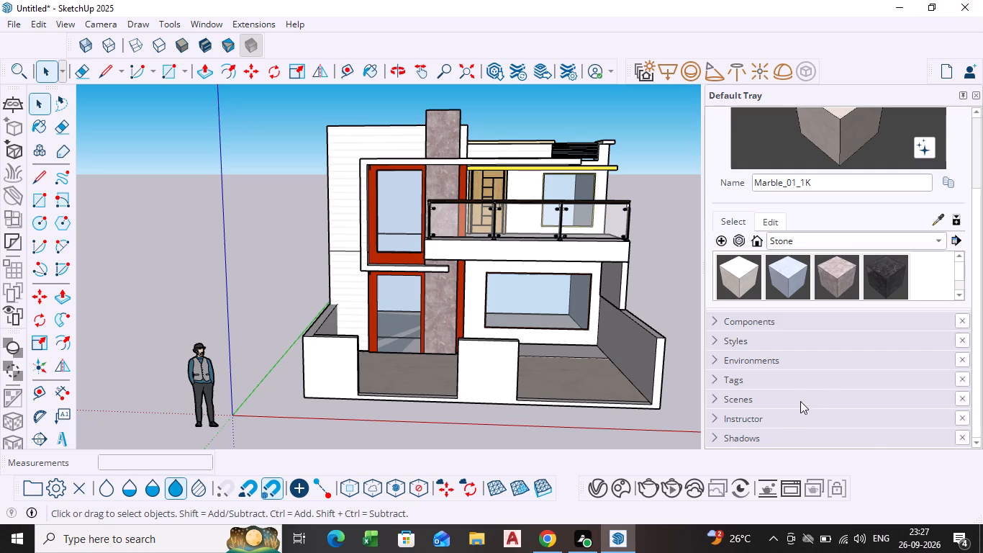
Paint the boundary walls and front wall sections with the Stone material Marble_06_1K.
{"action": "scroll", "coordinate": [841, 343], "scroll_direction": "down", "scroll_amount": 3}
{"action": "scroll", "coordinate": [826, 267], "scroll_direction": "down", "scroll_amount": 3}
{"action": "scroll", "coordinate": [815, 276], "scroll_direction": "up", "scroll_amount": 2}
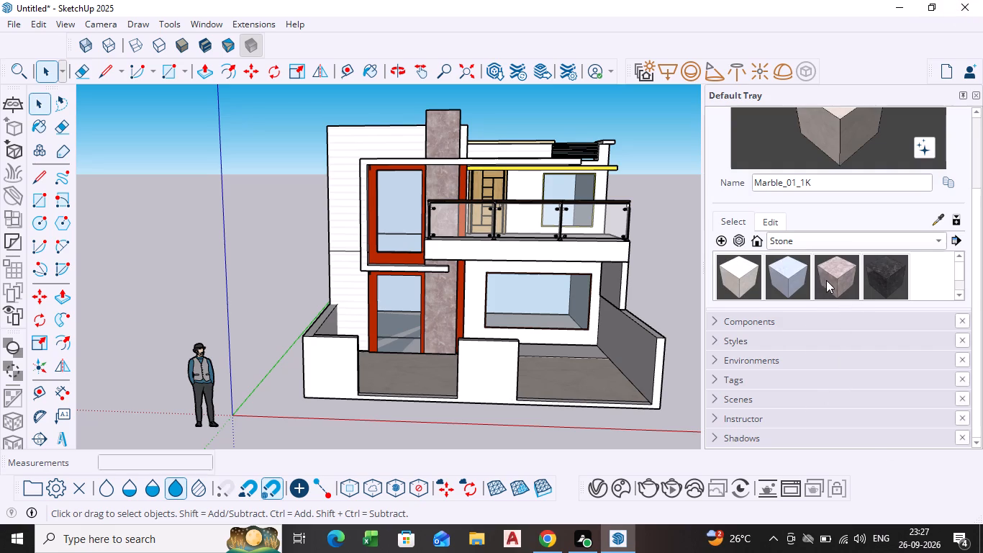
{"action": "left_click", "coordinate": [827, 280]}
{"action": "left_click", "coordinate": [334, 370]}
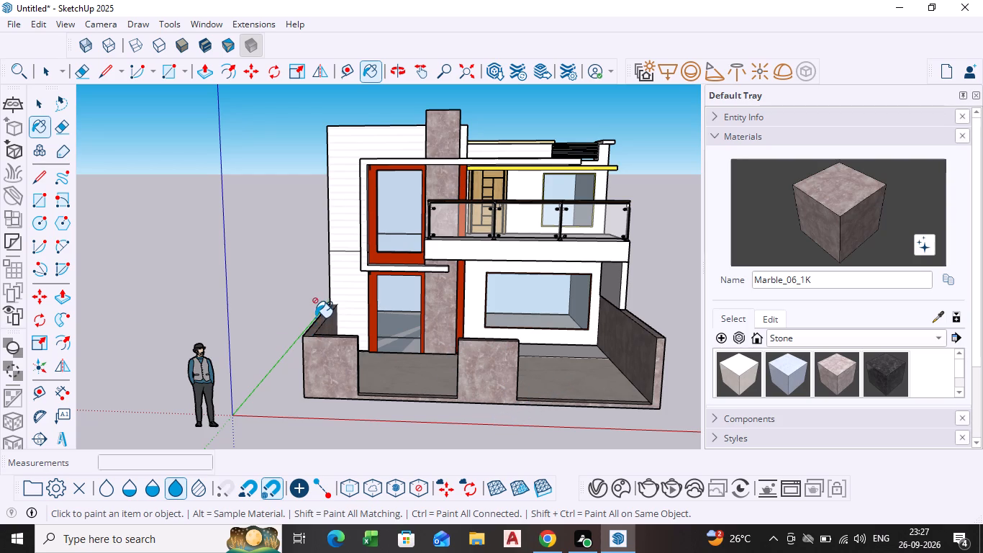
{"action": "key", "text": "Escape"}
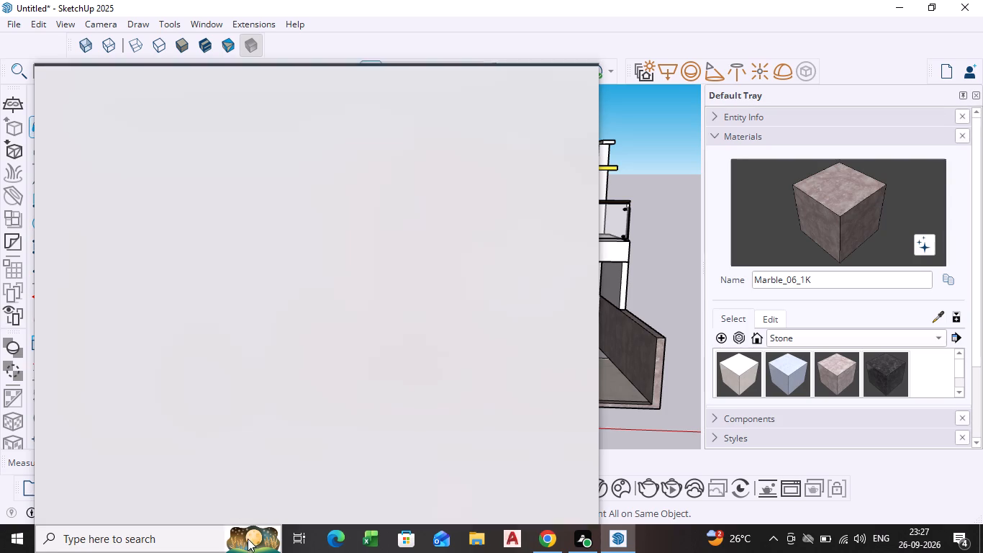
{"action": "key", "text": "space"}
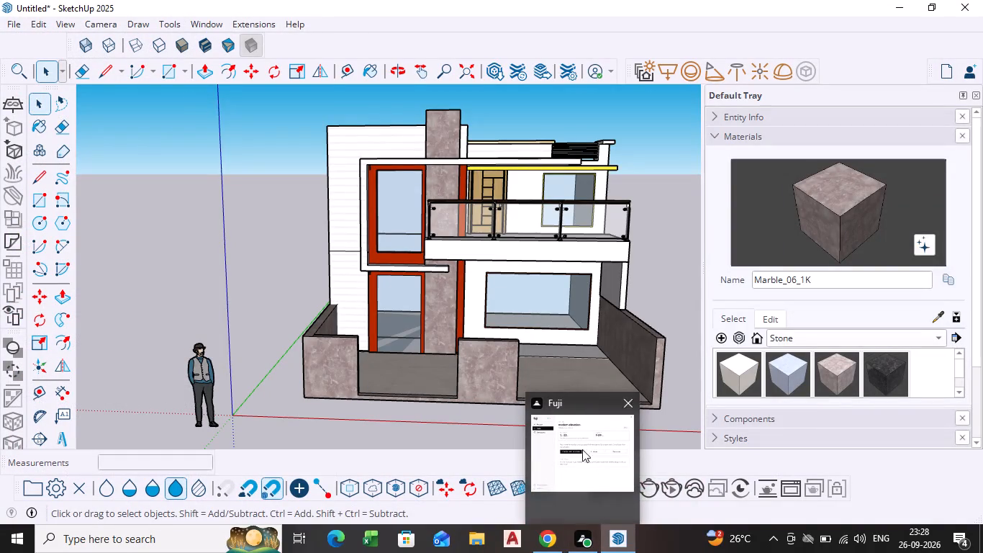
{"action": "left_click", "coordinate": [659, 284]}
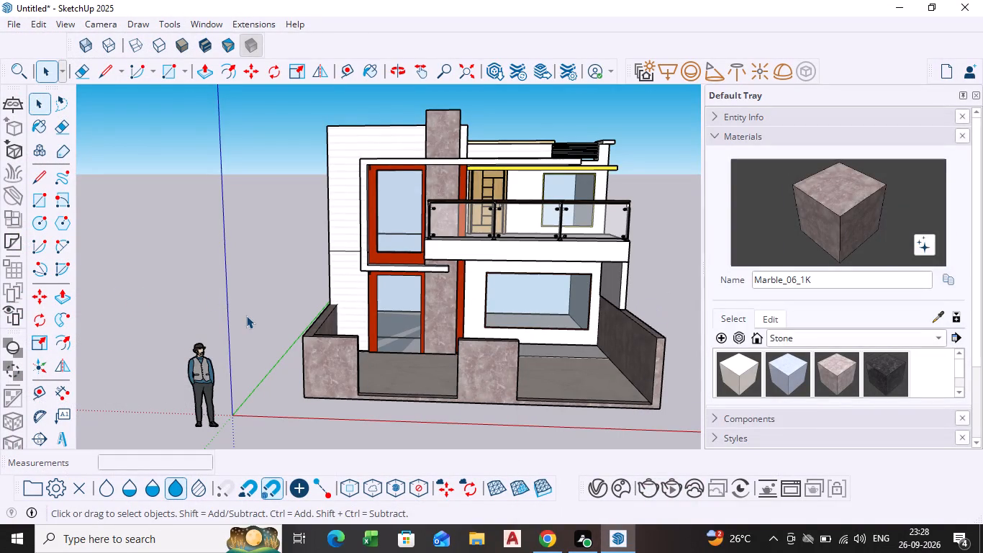
Save the model to the Desktop as MOM, purging unused items.
{"action": "key", "text": "ctrl+s"}
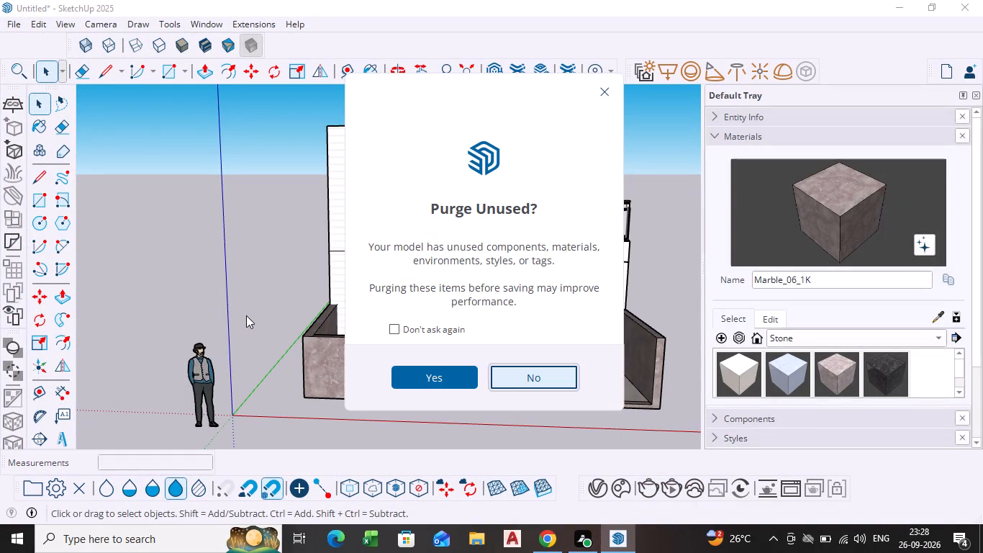
{"action": "left_click", "coordinate": [417, 377]}
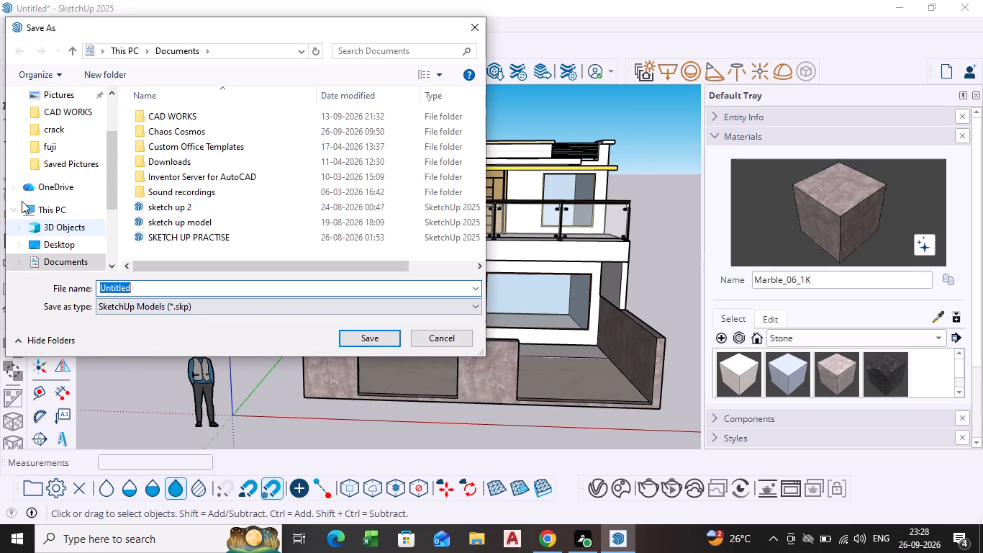
{"action": "left_click", "coordinate": [55, 242]}
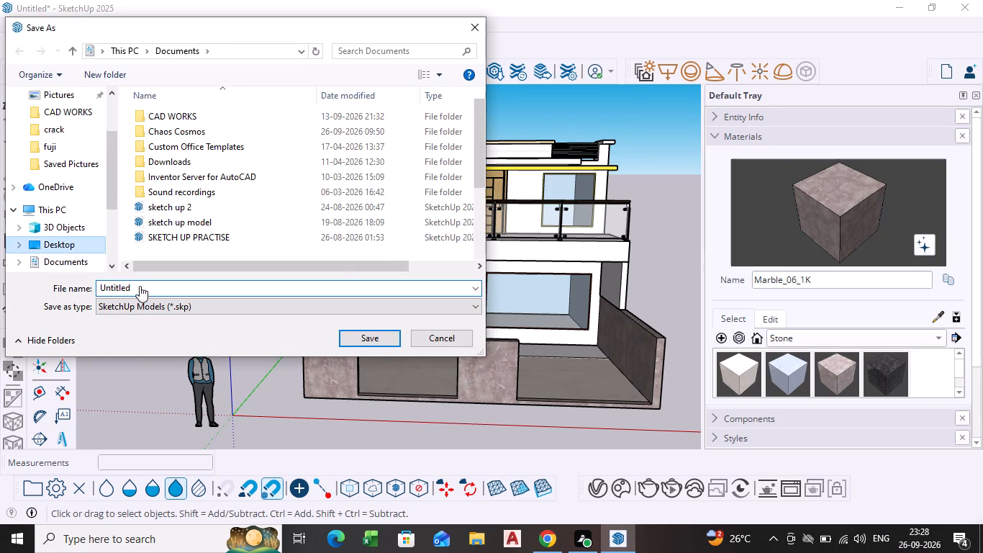
{"action": "left_click", "coordinate": [143, 288]}
{"action": "key", "text": "BackSpace"}
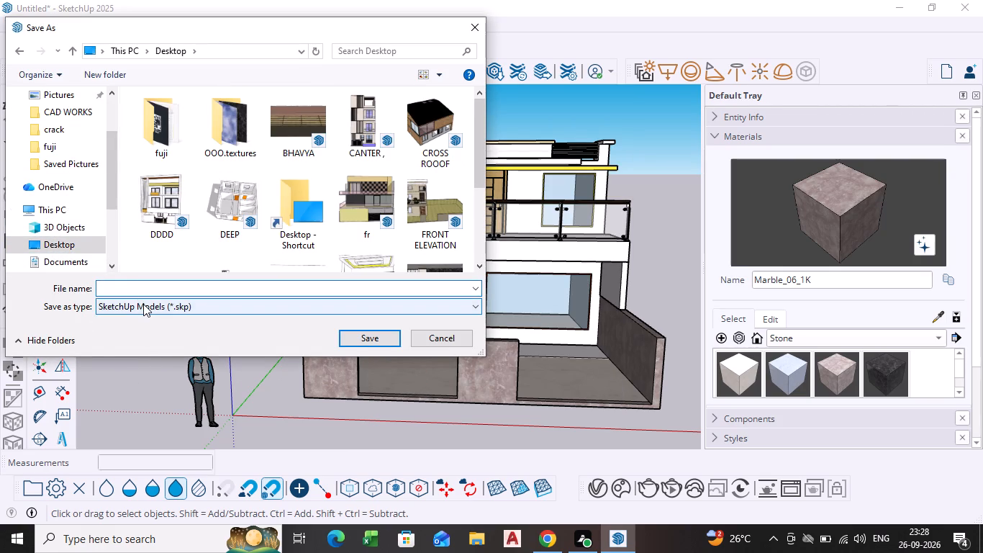
{"action": "type", "text": "MOM"}
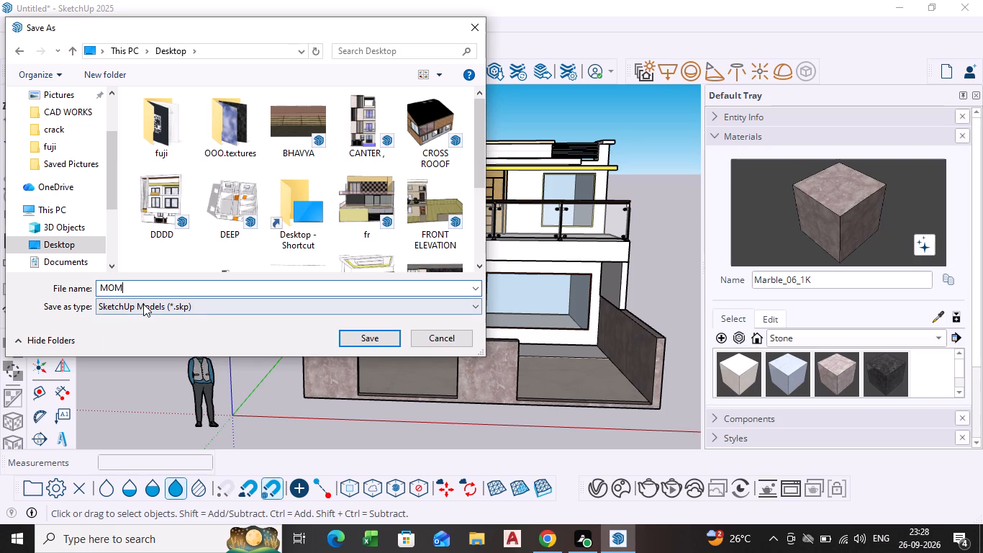
{"action": "left_click", "coordinate": [377, 341]}
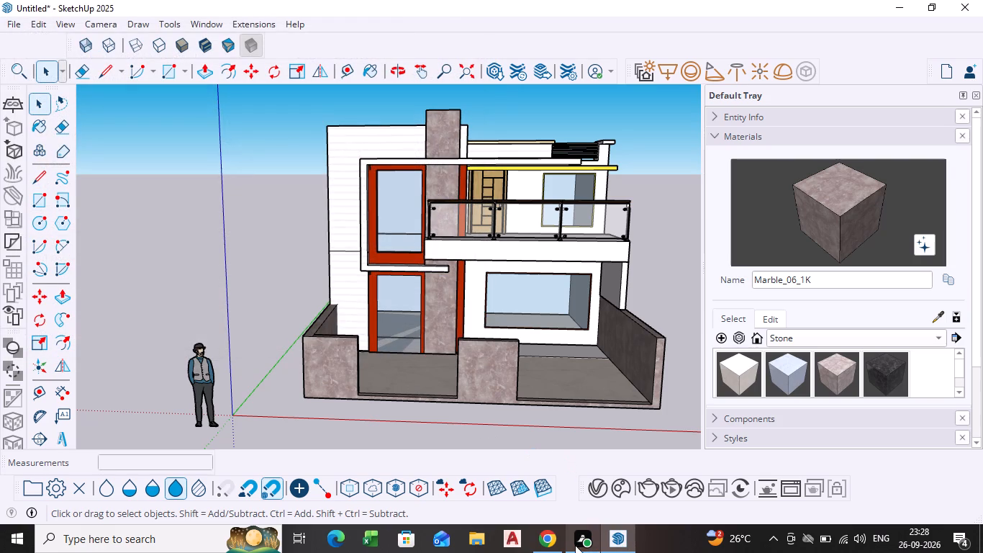